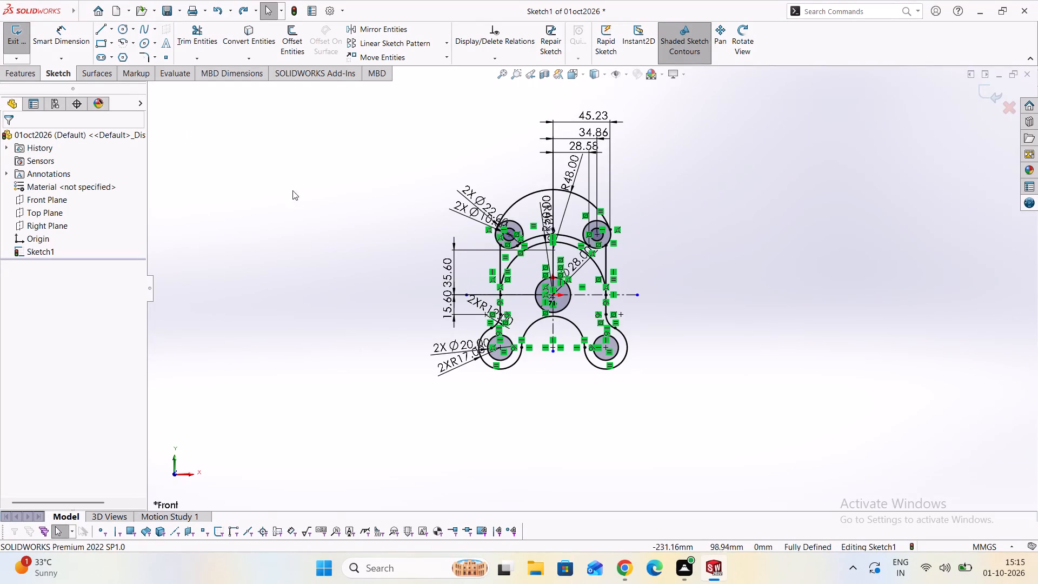
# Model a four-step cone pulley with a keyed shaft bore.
# Remove 01oct2026.SLDPRT from the recent documents on the Welcome screen and return to the sketch.
pyautogui.scroll(-2, 489, 283)
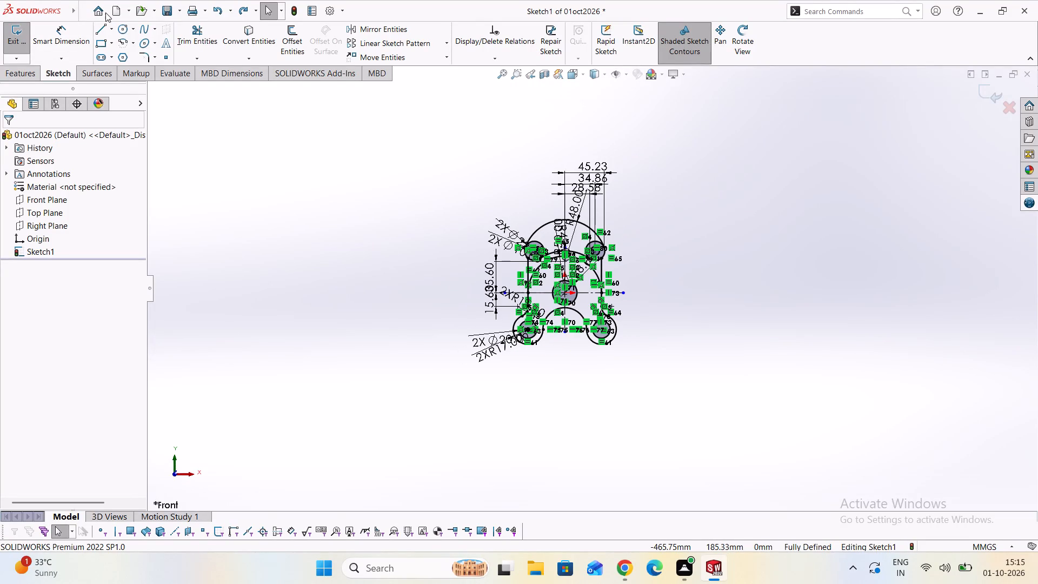
pyautogui.click(105, 12)
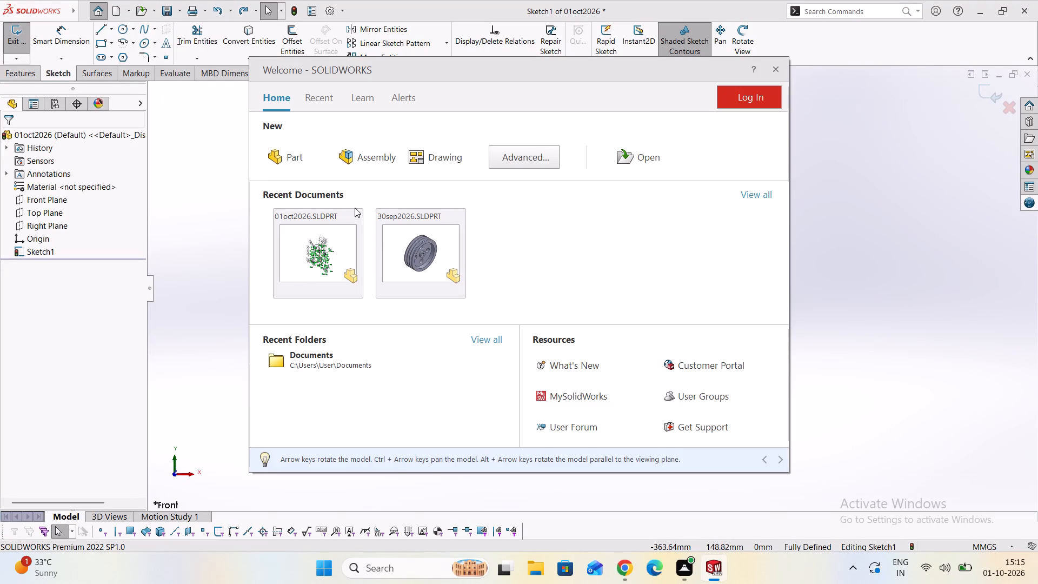
pyautogui.rightClick(322, 229)
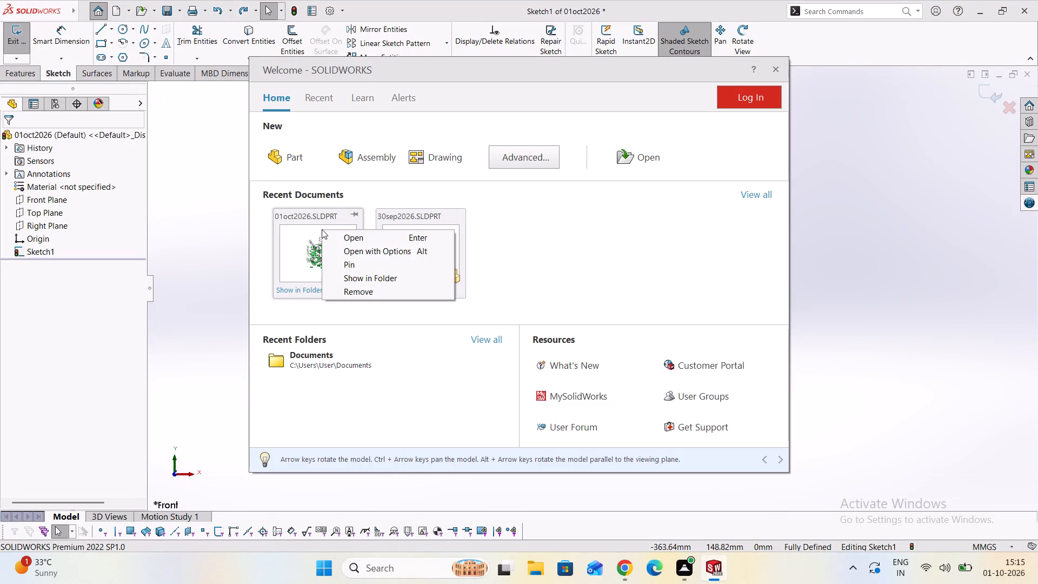
pyautogui.click(357, 291)
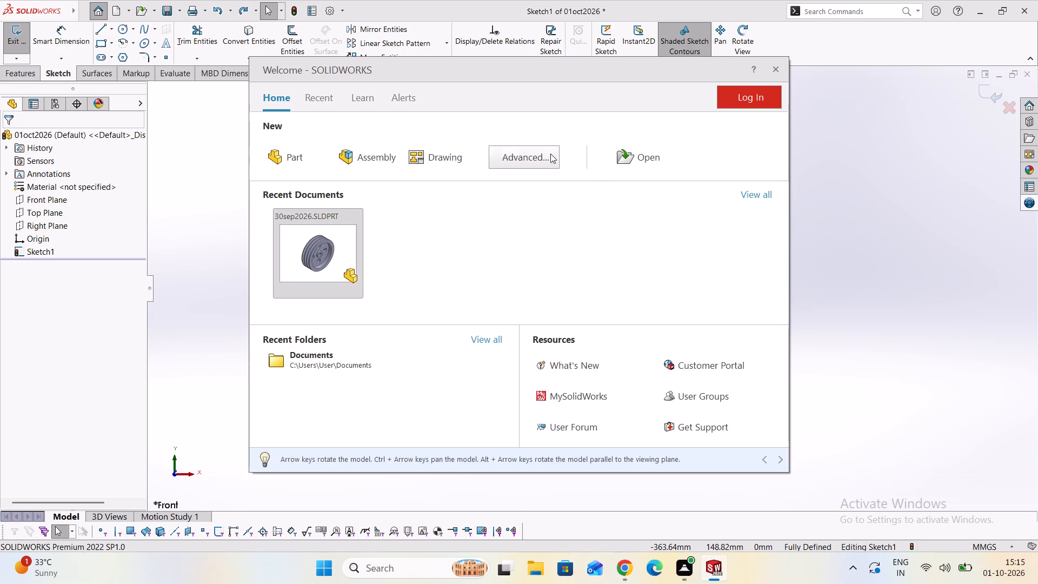
pyautogui.click(777, 67)
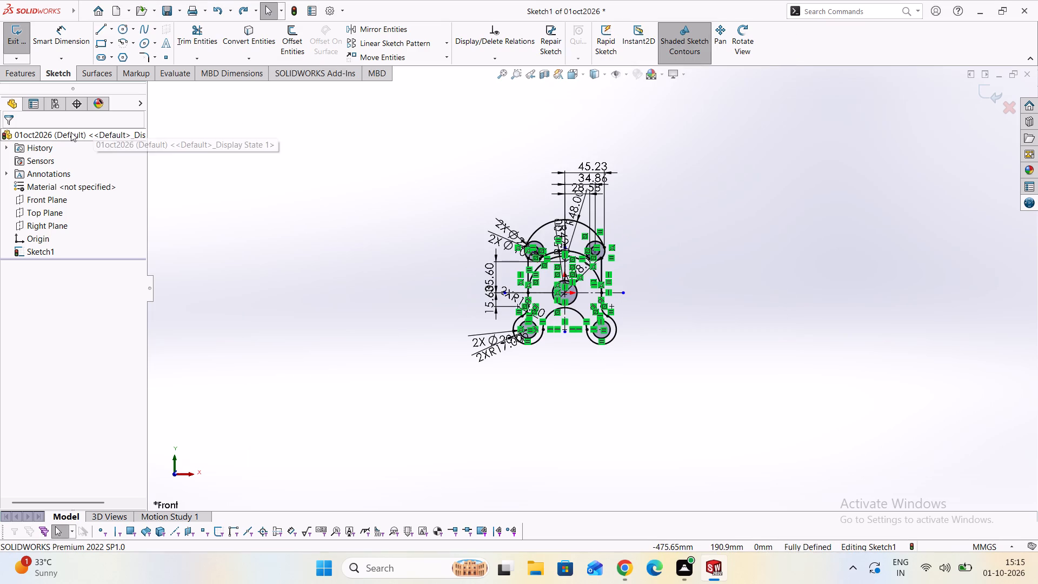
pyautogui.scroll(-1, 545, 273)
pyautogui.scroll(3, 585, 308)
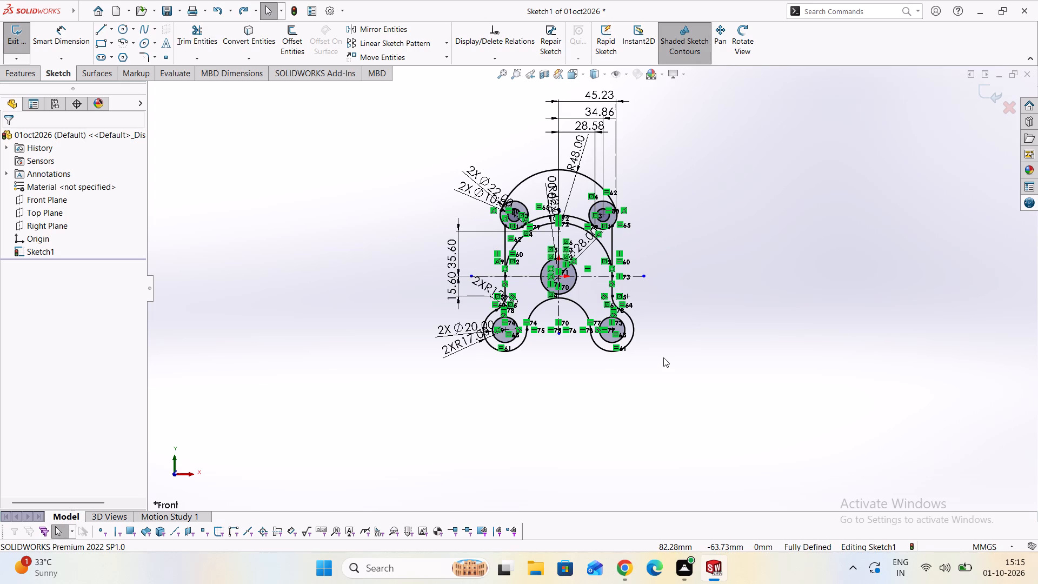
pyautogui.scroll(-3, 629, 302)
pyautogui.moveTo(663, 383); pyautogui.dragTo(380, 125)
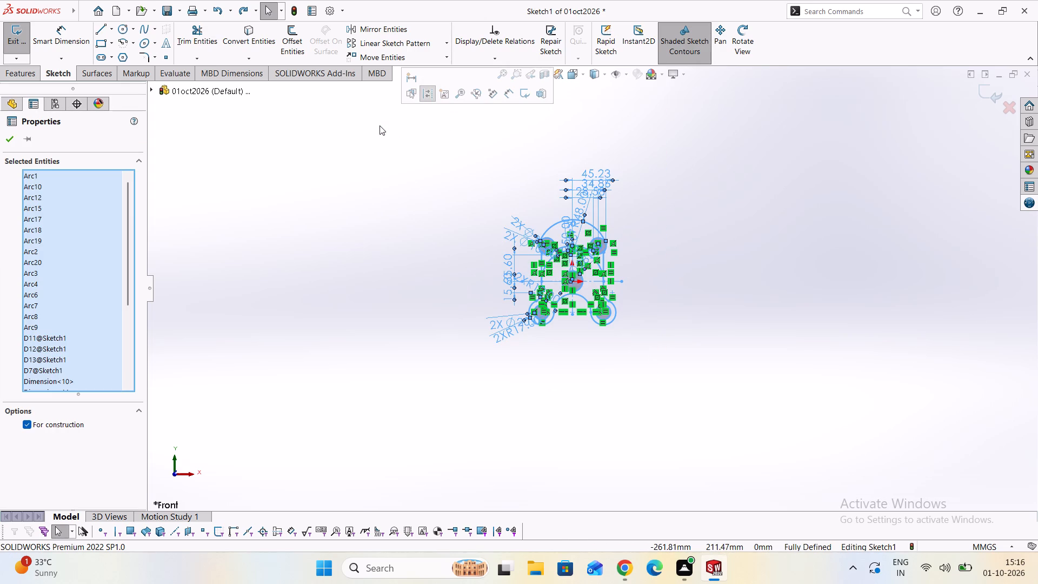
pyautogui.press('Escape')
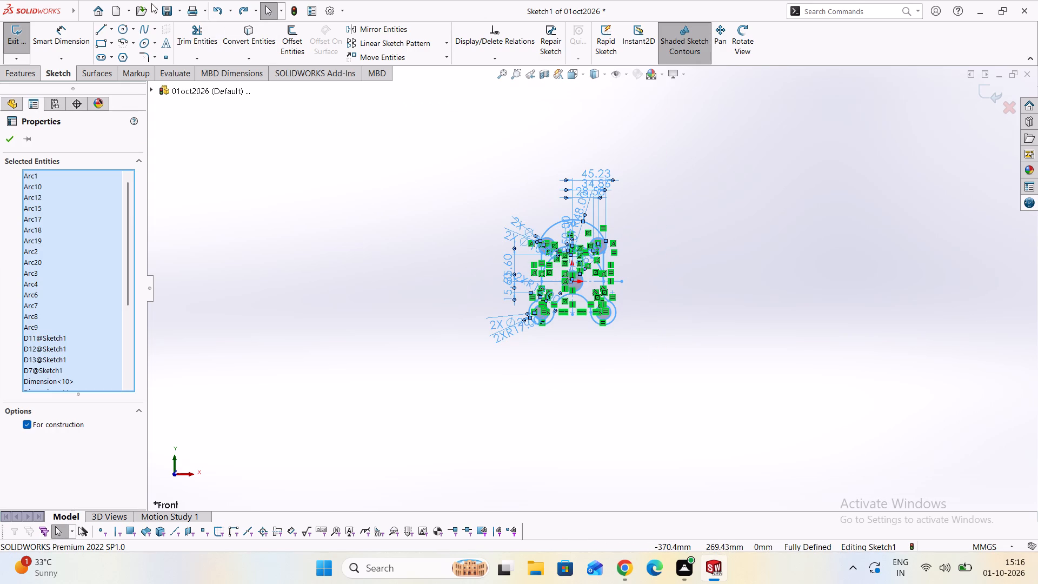
# Create a new Part document.
pyautogui.click(130, 15)
pyautogui.click(139, 27)
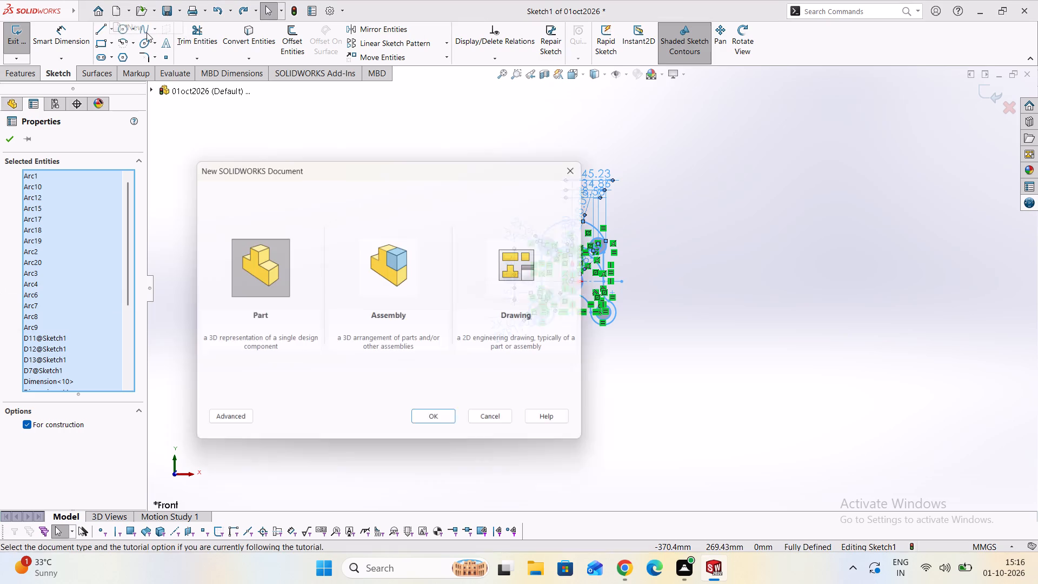
pyautogui.click(436, 423)
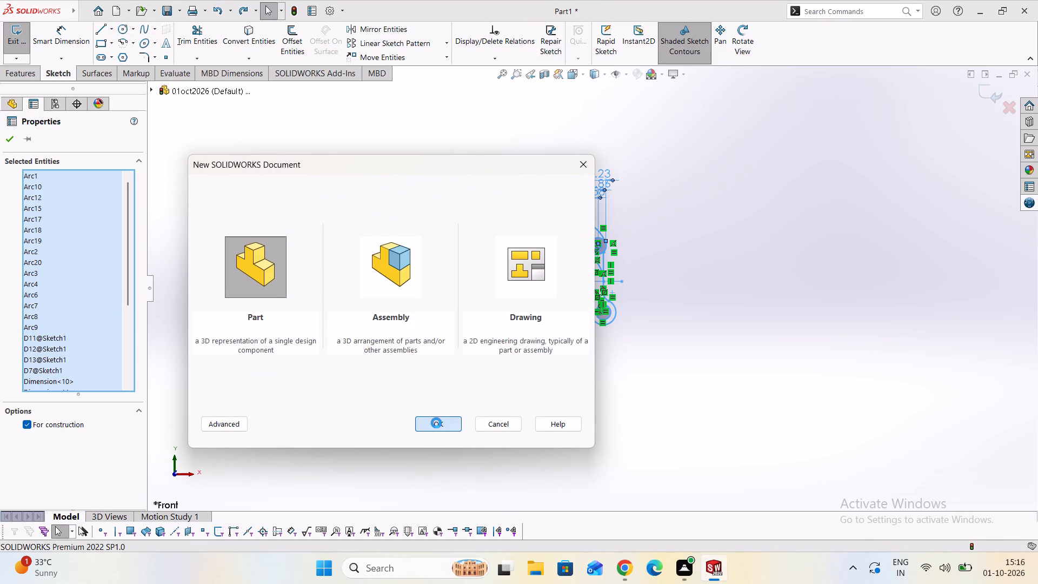
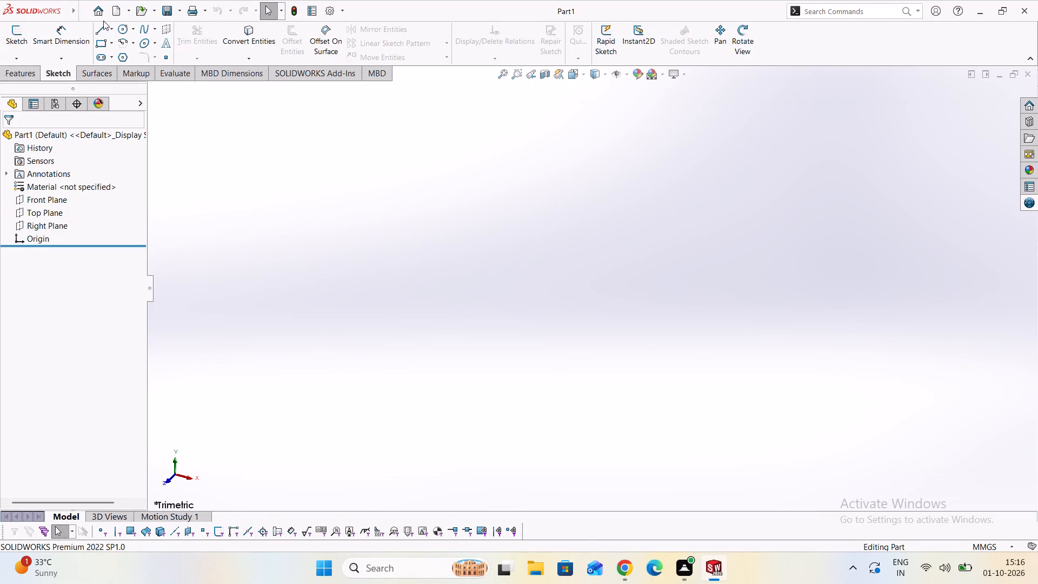
# Start a centerline sketch on the Top Plane.
pyautogui.click(113, 34)
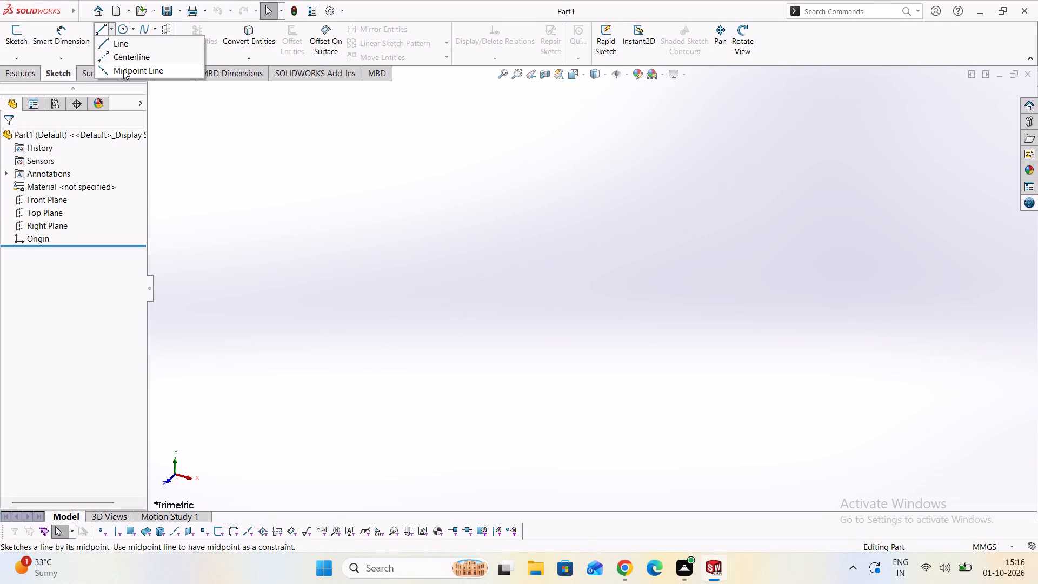
pyautogui.click(129, 58)
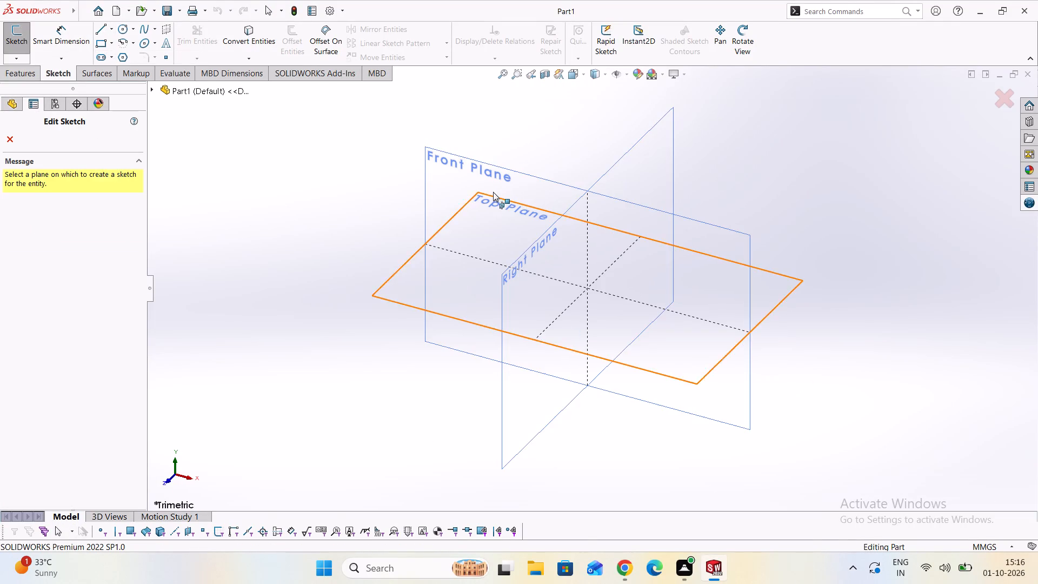
pyautogui.click(480, 177)
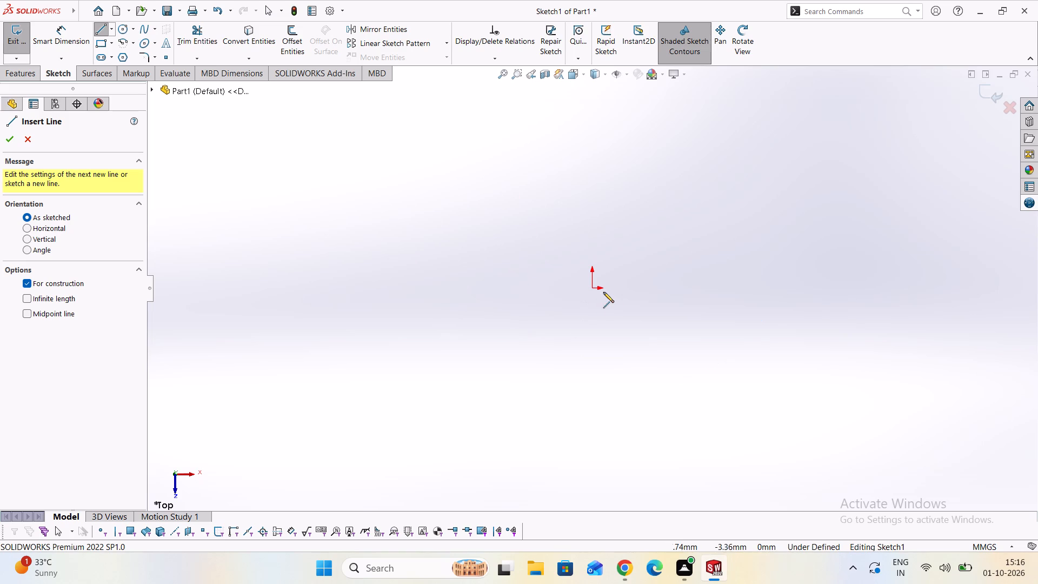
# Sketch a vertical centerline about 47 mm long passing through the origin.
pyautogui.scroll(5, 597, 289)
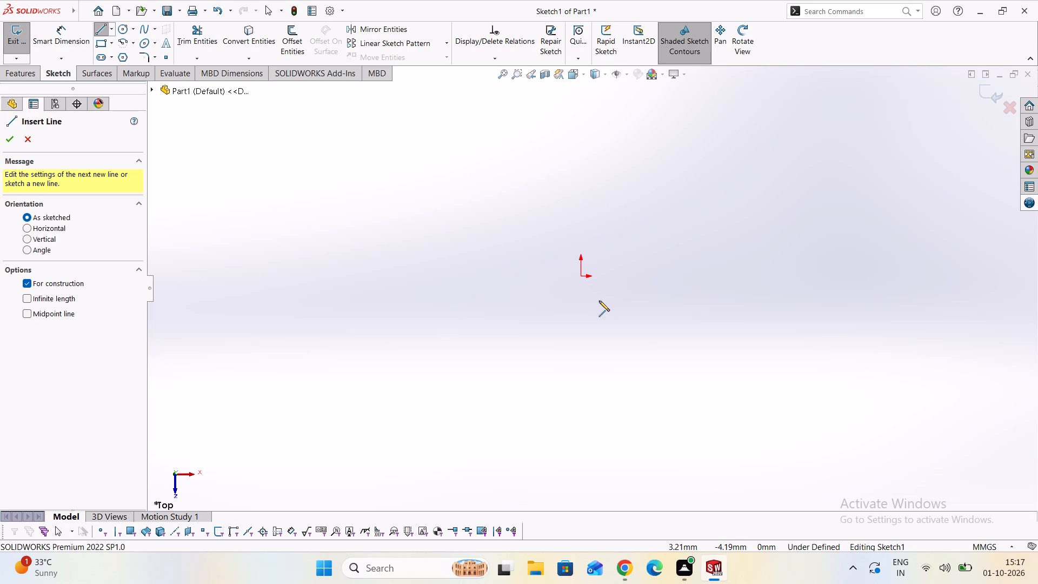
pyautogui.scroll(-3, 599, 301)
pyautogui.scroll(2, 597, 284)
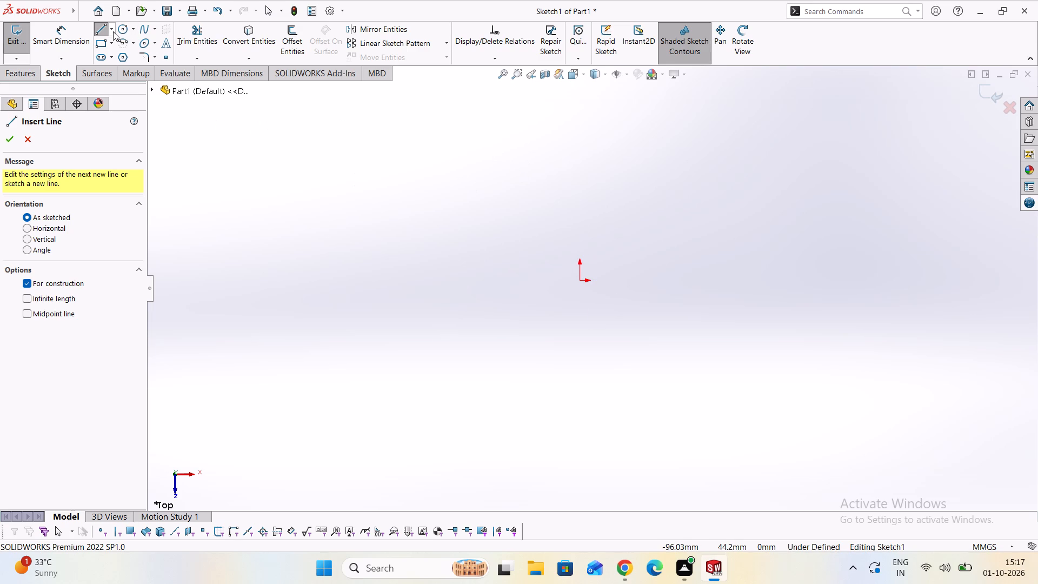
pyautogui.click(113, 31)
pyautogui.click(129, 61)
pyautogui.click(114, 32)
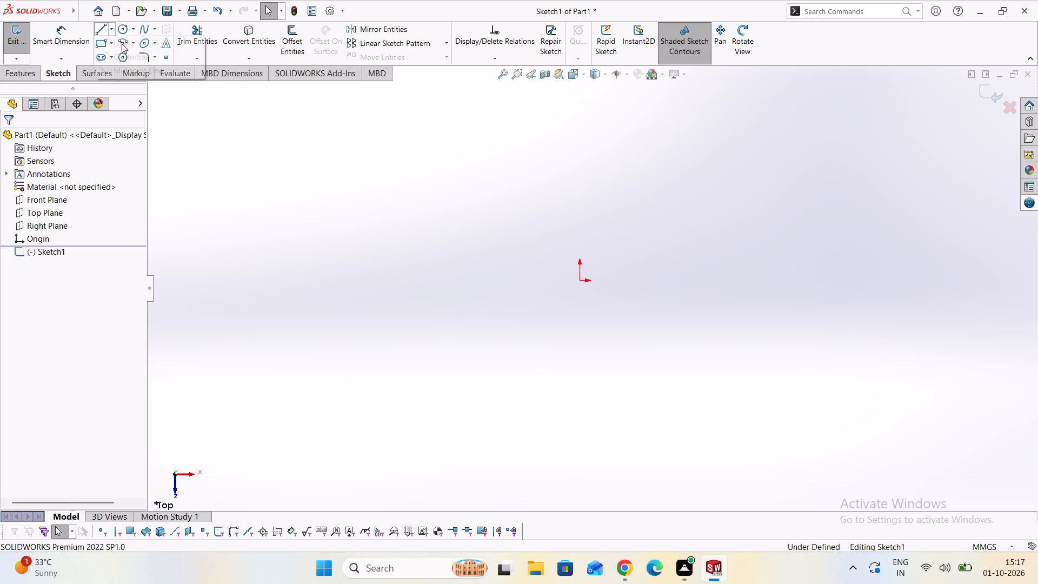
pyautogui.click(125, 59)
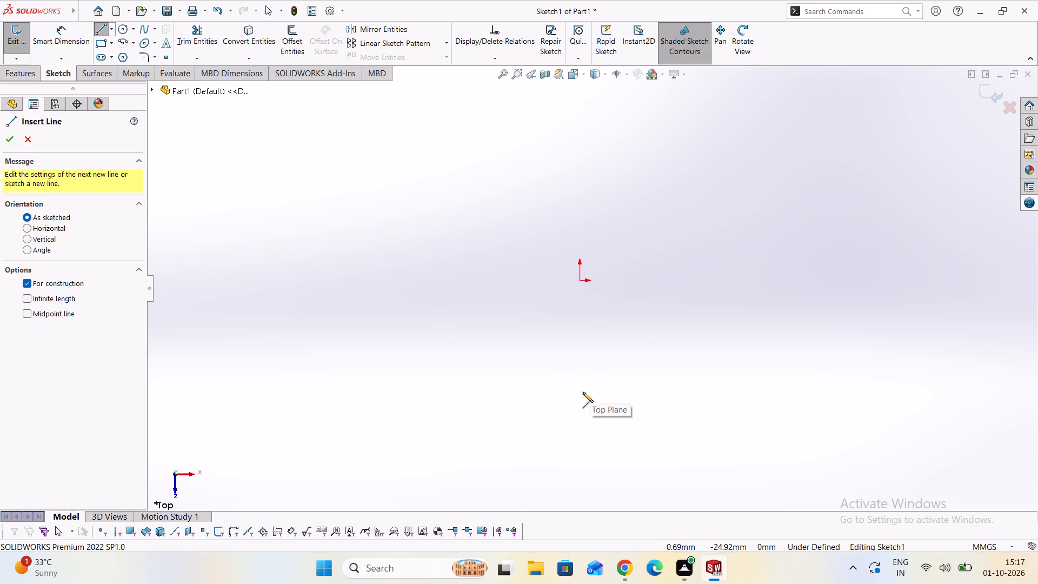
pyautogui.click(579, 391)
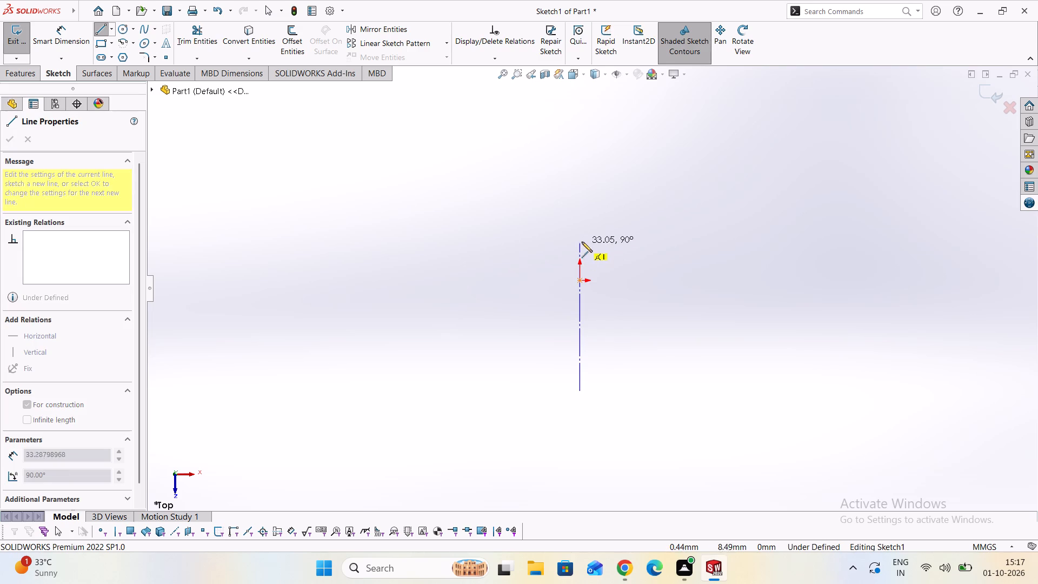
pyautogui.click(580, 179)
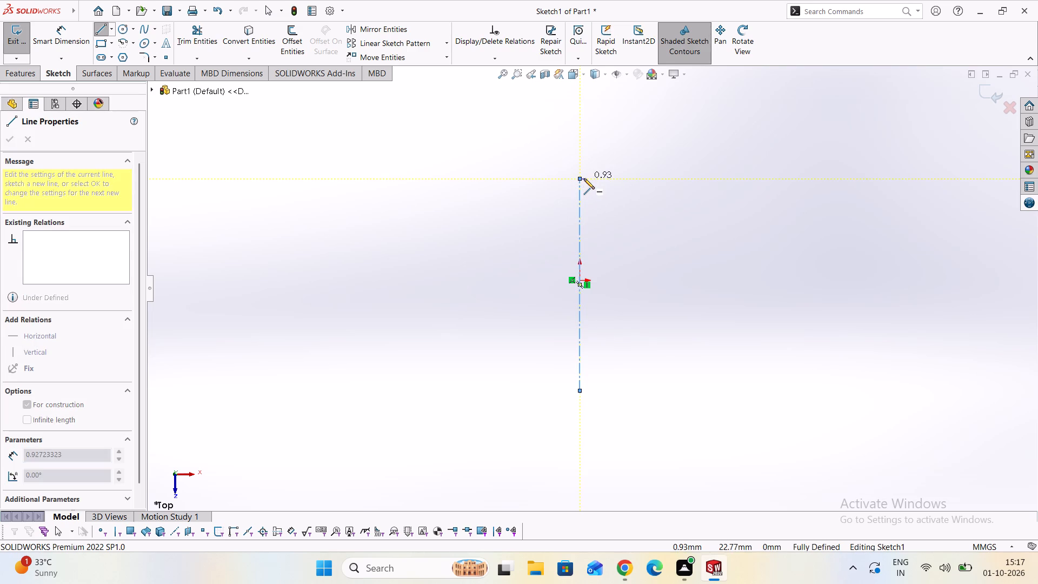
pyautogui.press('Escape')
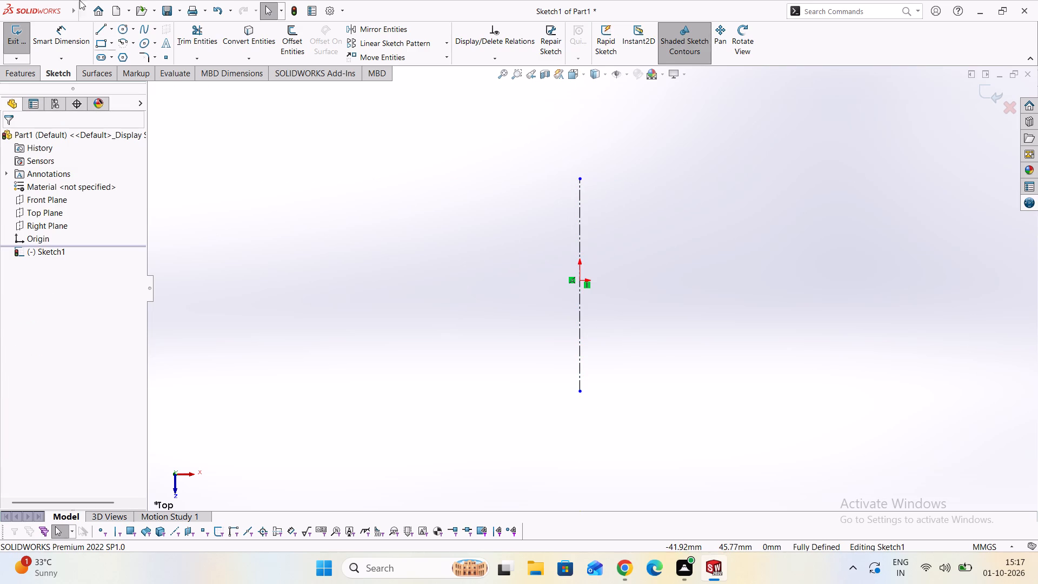
# Sketch a horizontal centerline about 80 mm long passing through the origin.
pyautogui.click(115, 29)
pyautogui.click(123, 57)
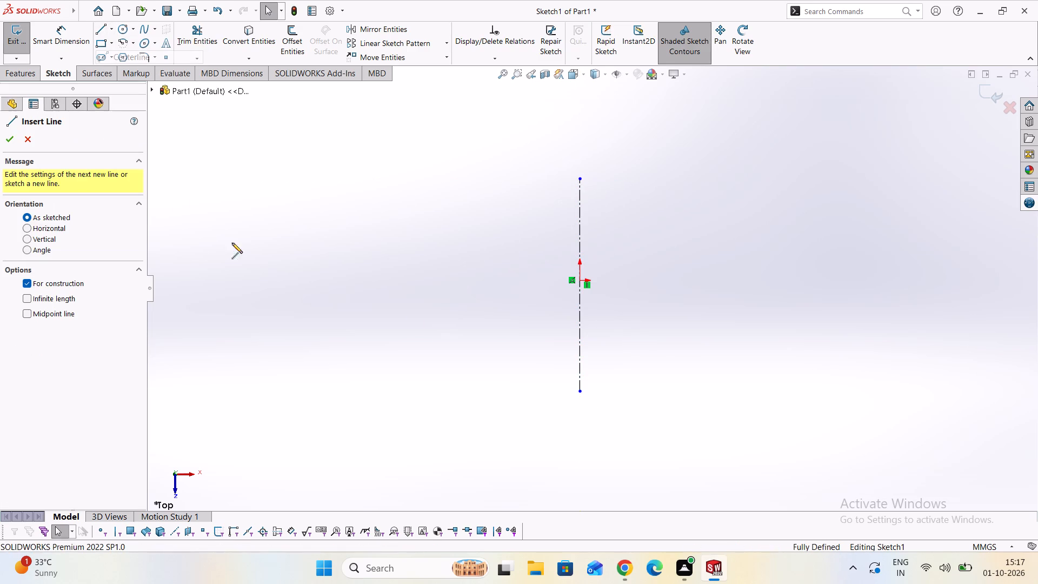
pyautogui.click(768, 282)
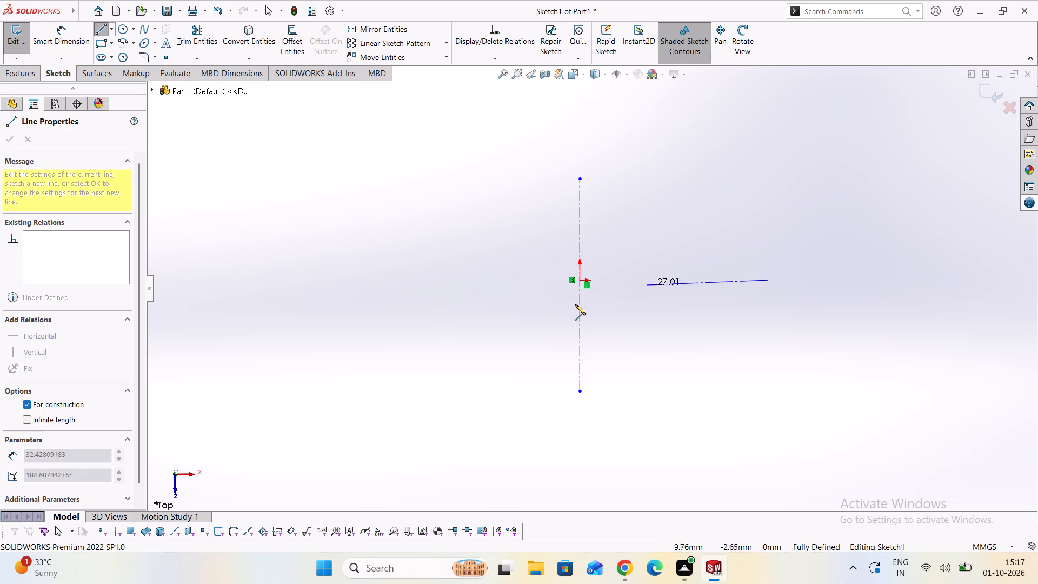
pyautogui.click(412, 281)
pyautogui.press('Escape')
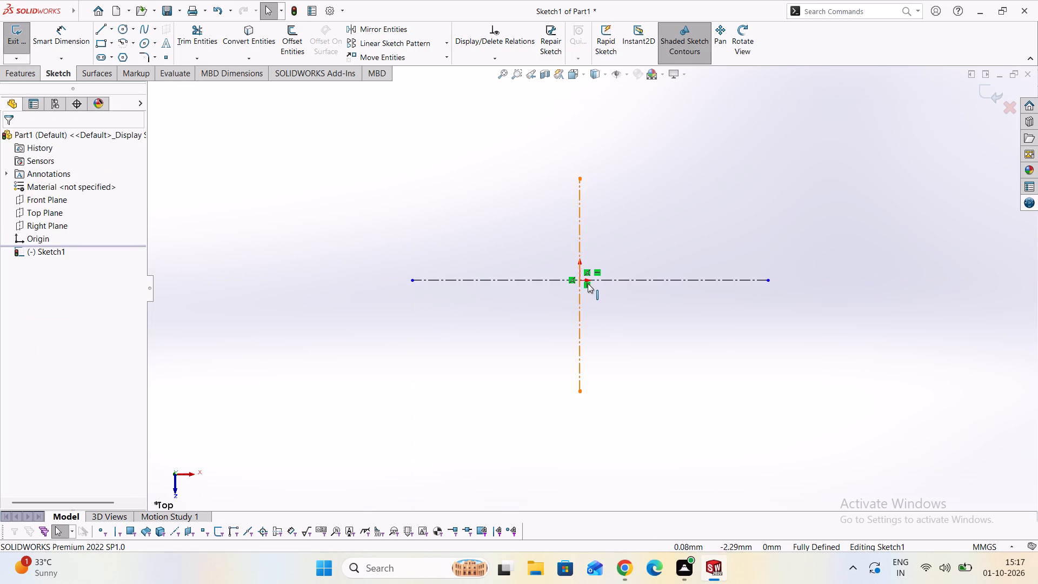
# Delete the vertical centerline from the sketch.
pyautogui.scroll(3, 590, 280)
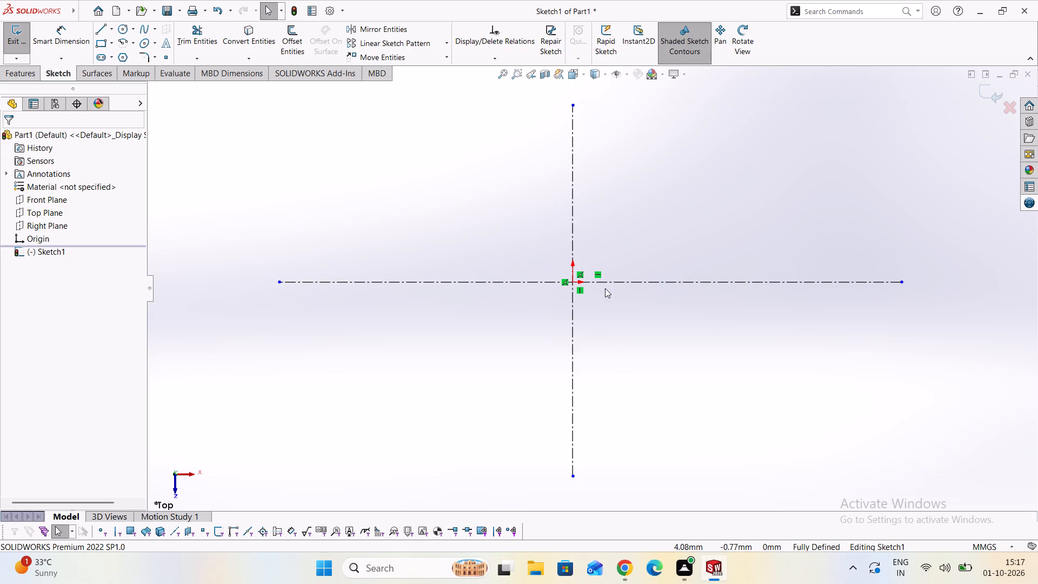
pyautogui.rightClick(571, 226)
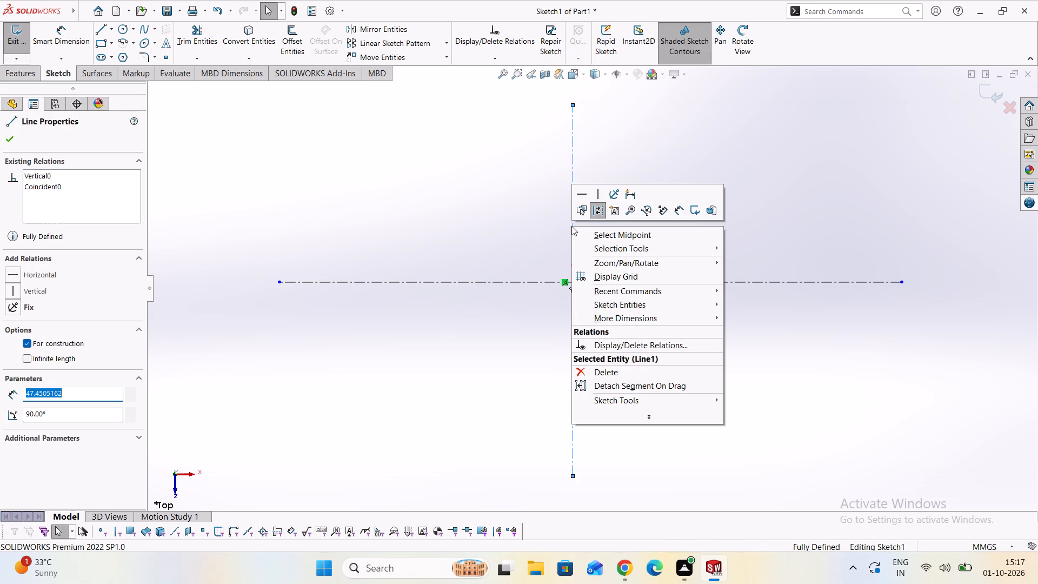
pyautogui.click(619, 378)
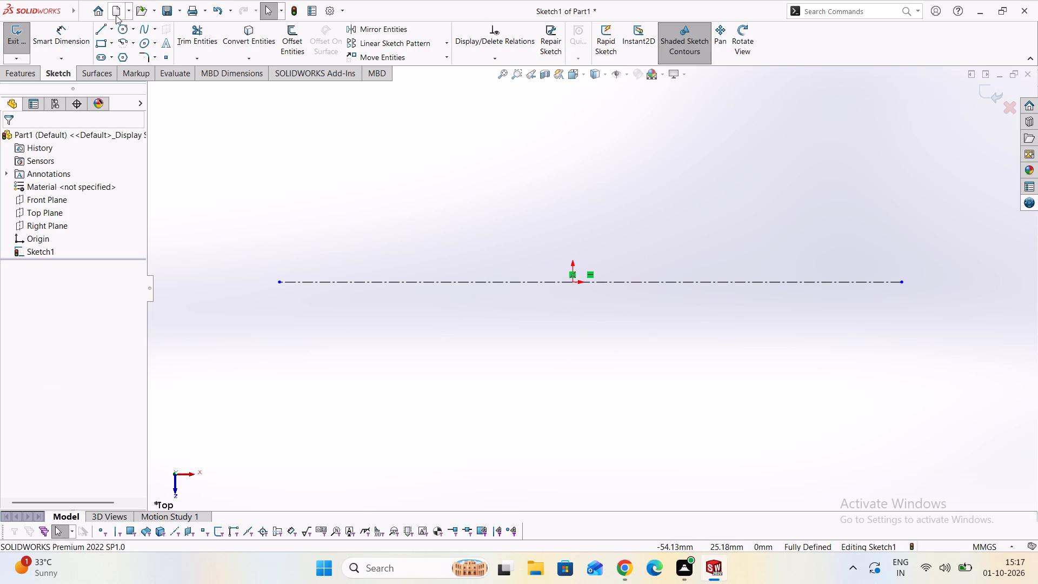
# Sketch a solid vertical line about 36 mm long passing through the origin.
pyautogui.click(105, 30)
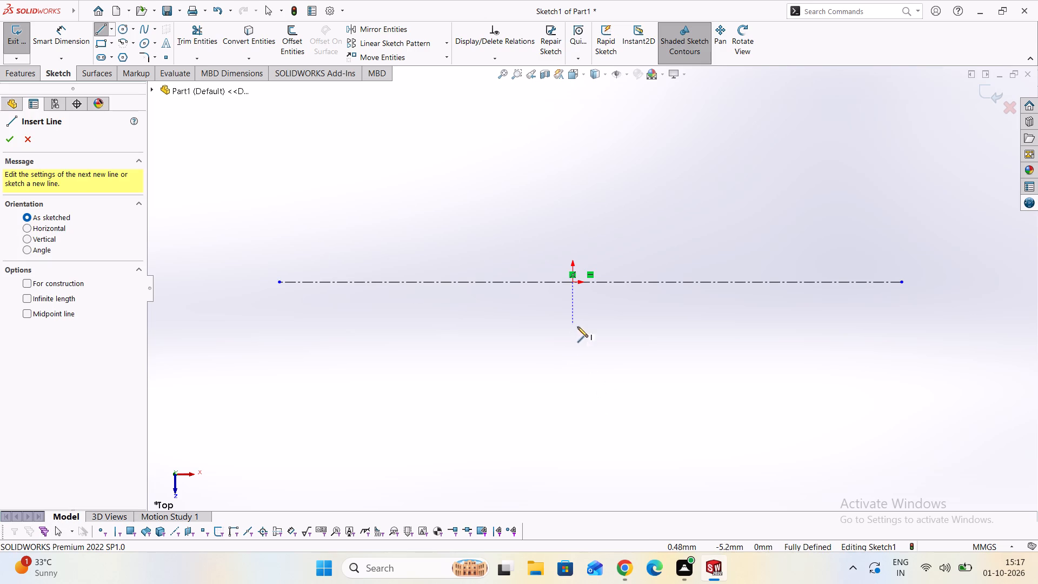
pyautogui.click(575, 428)
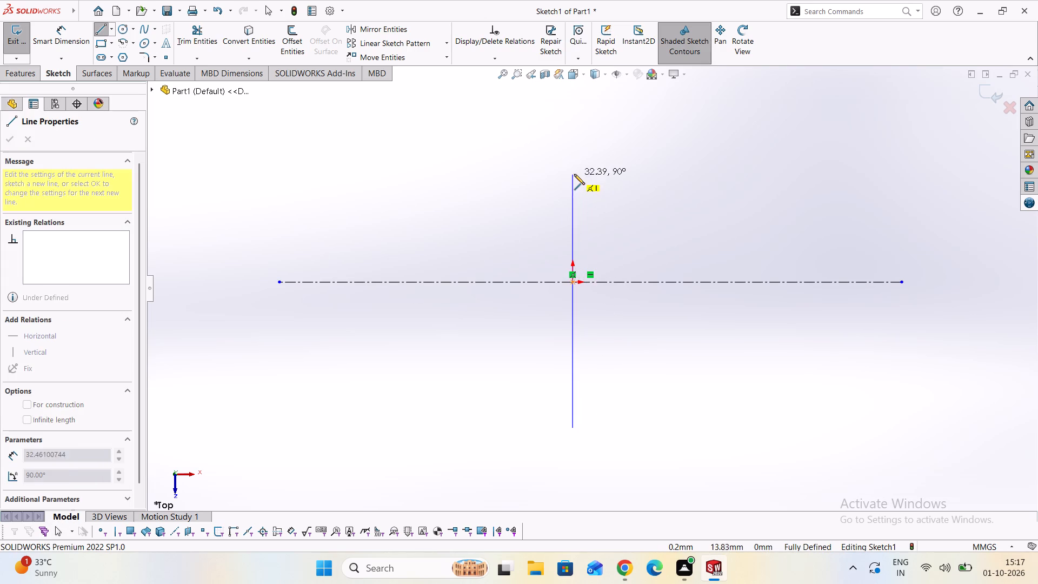
pyautogui.click(573, 145)
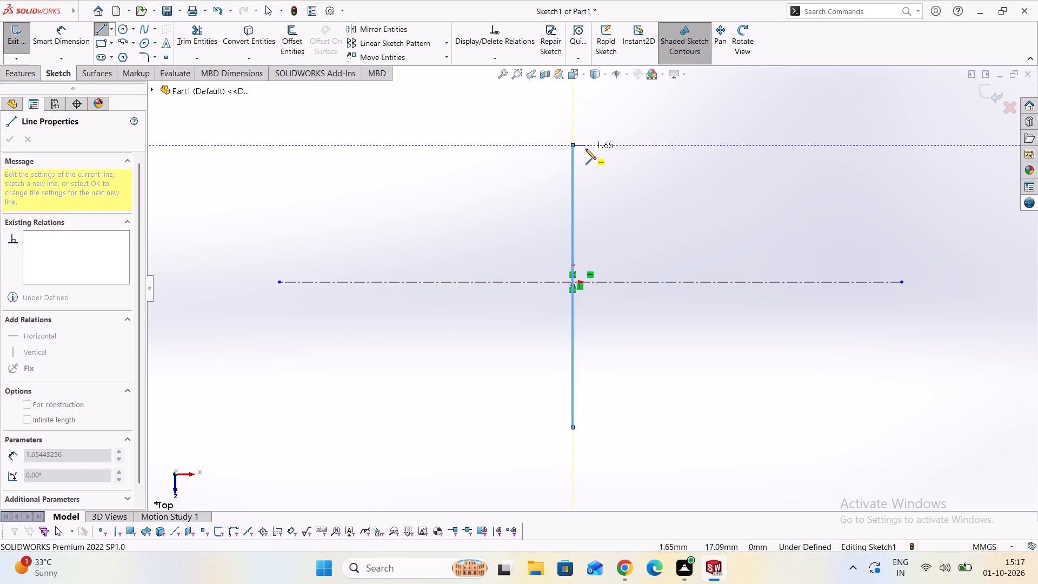
pyautogui.press('Escape')
# Dimension the vertical line's length as 50 mm on the side of positive X.
pyautogui.click(68, 35)
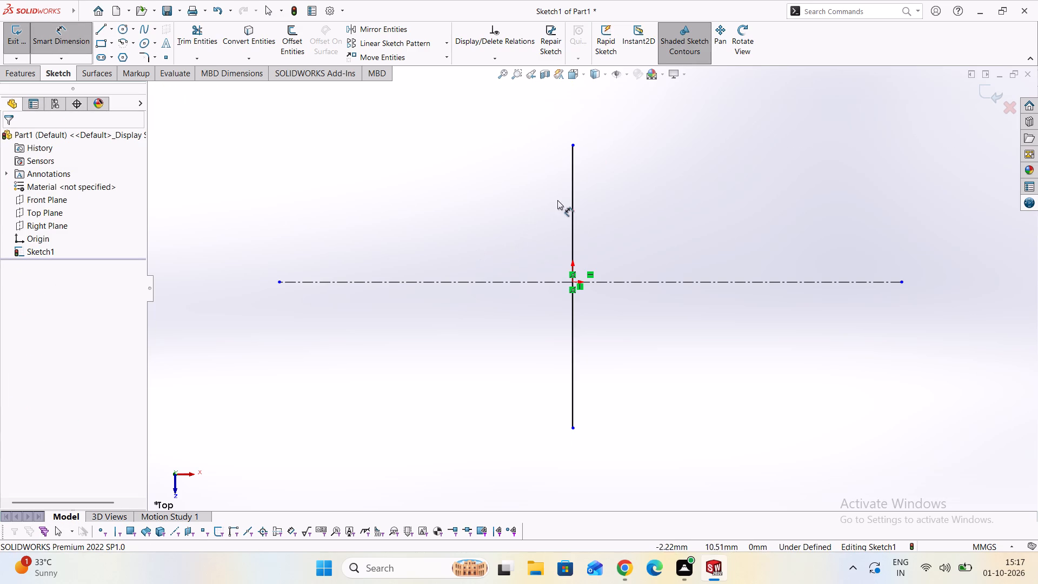
pyautogui.click(574, 214)
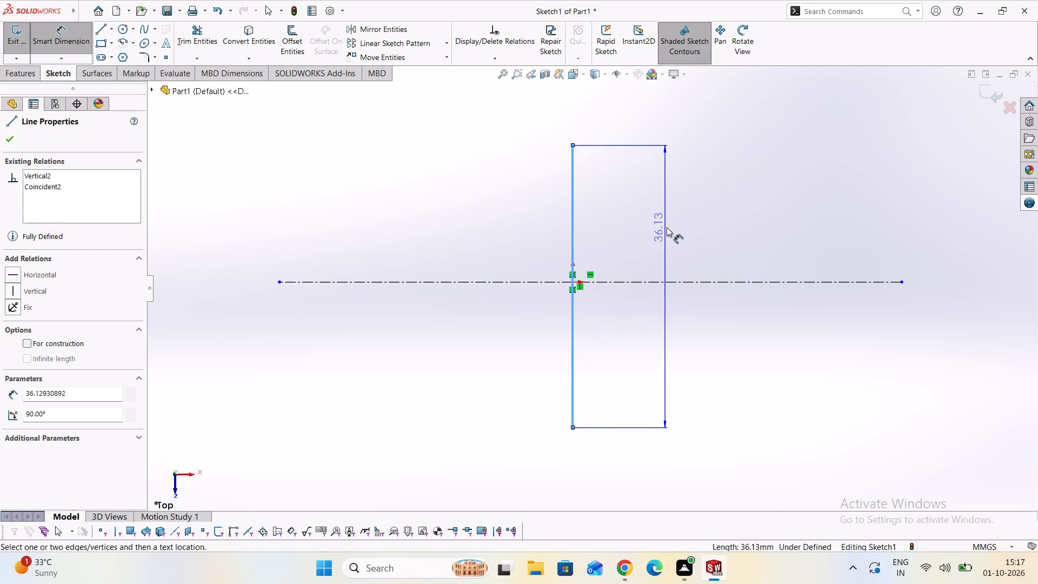
pyautogui.click(667, 227)
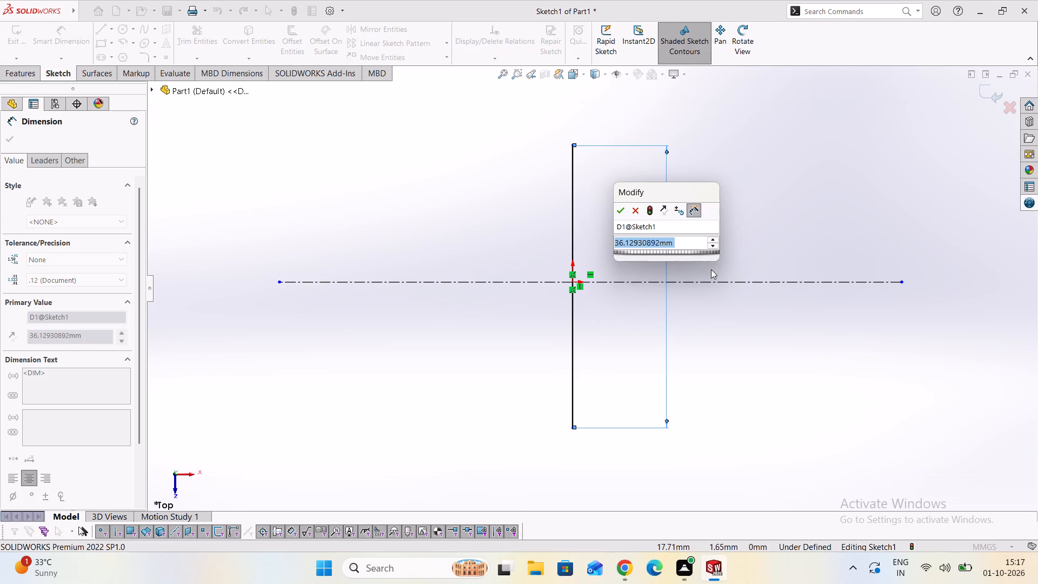
pyautogui.write('50')
pyautogui.press('Return')
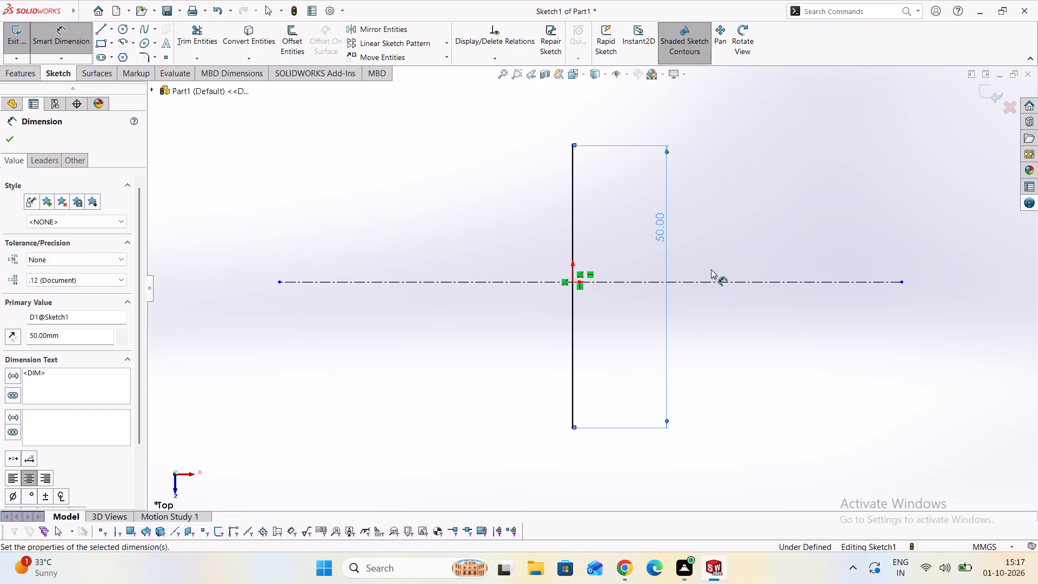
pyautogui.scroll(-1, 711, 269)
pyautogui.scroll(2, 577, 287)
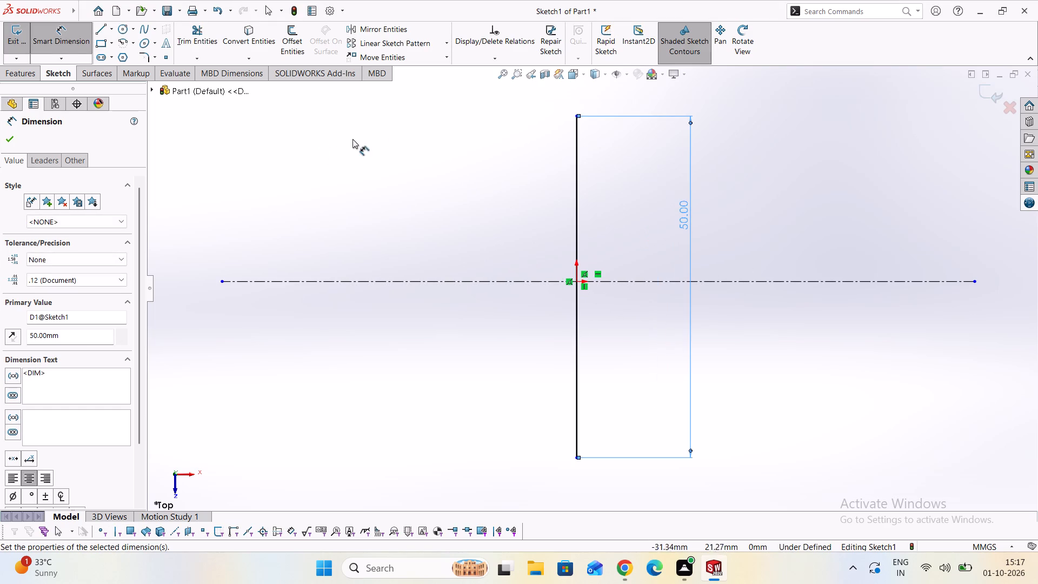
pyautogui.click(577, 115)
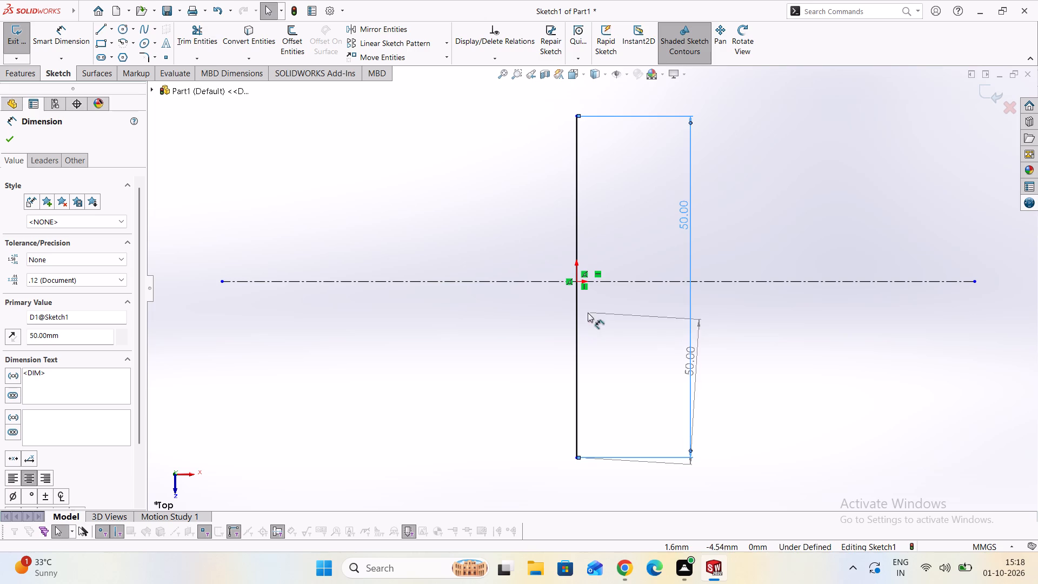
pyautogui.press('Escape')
# Dimension the distance from the origin to the vertical line's upper endpoint as 25 mm and end dimensioning.
pyautogui.click(71, 42)
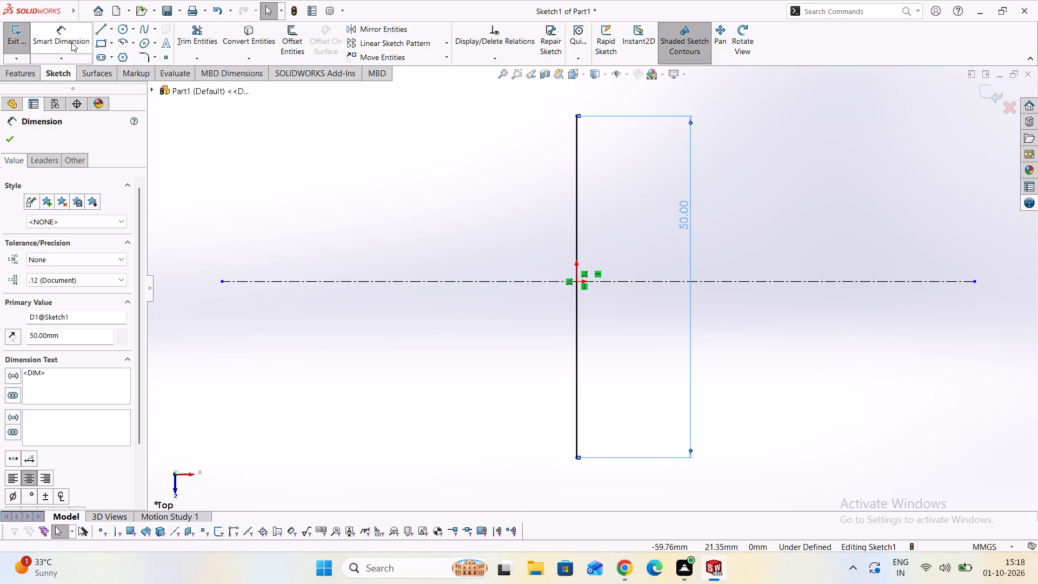
pyautogui.scroll(4, 553, 267)
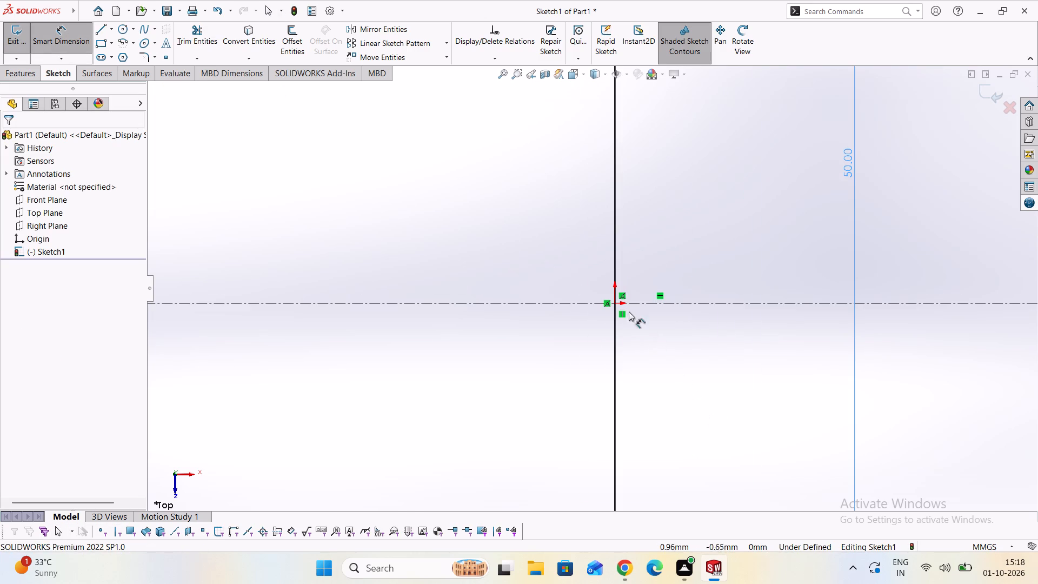
pyautogui.click(615, 302)
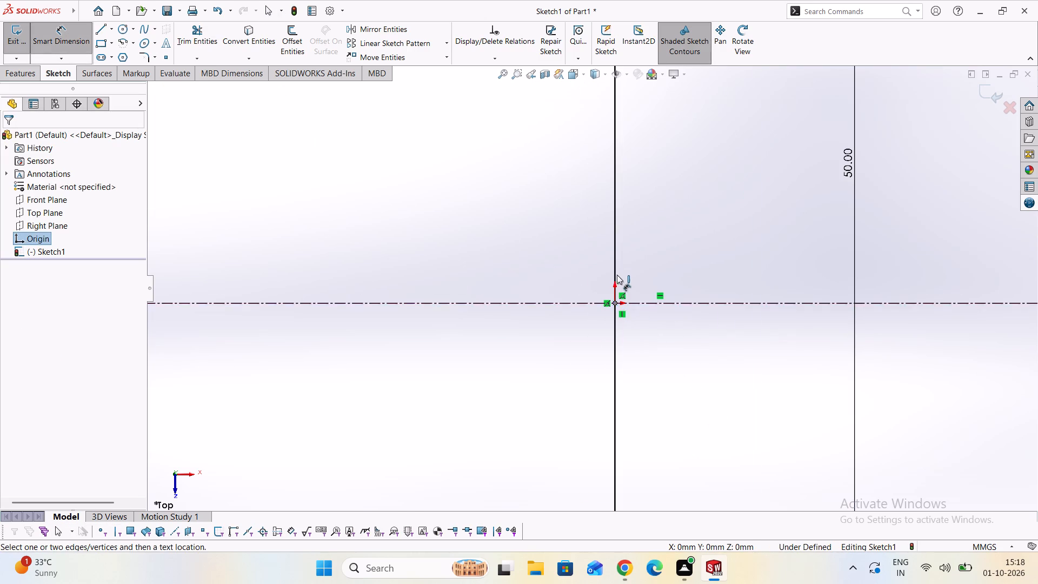
pyautogui.scroll(-3, 613, 256)
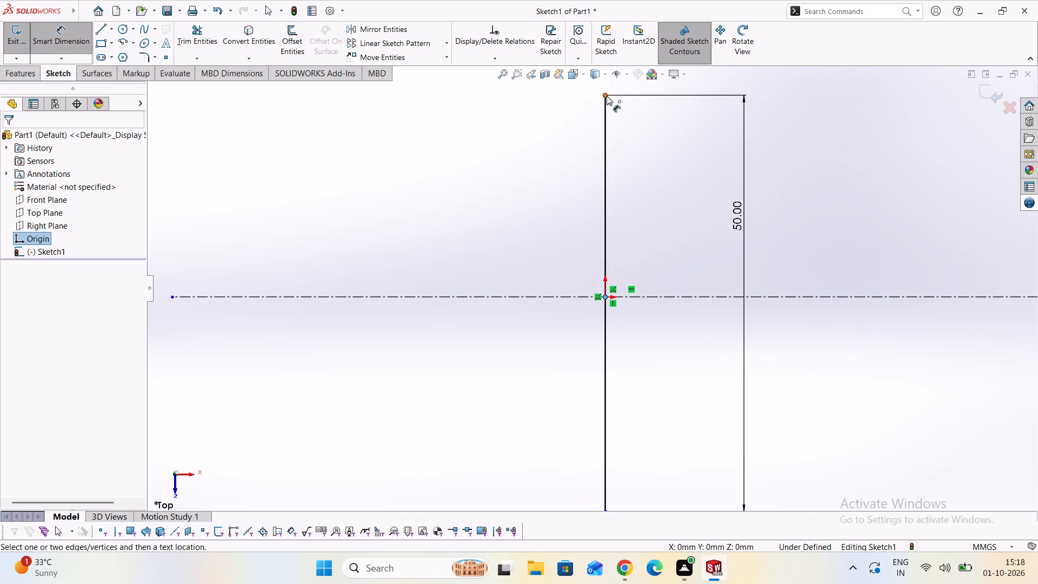
pyautogui.click(607, 96)
pyautogui.click(533, 162)
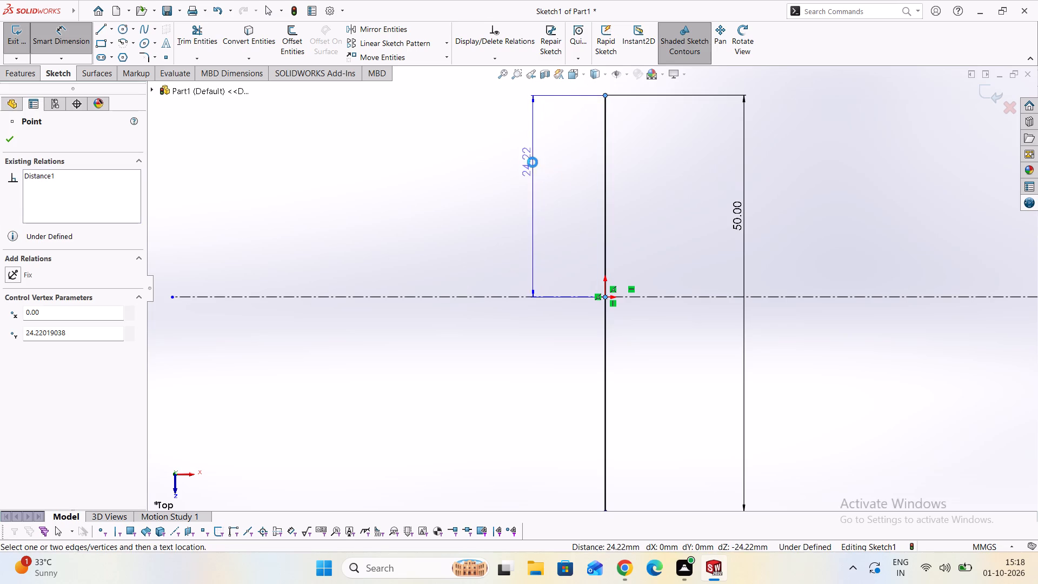
pyautogui.write('25')
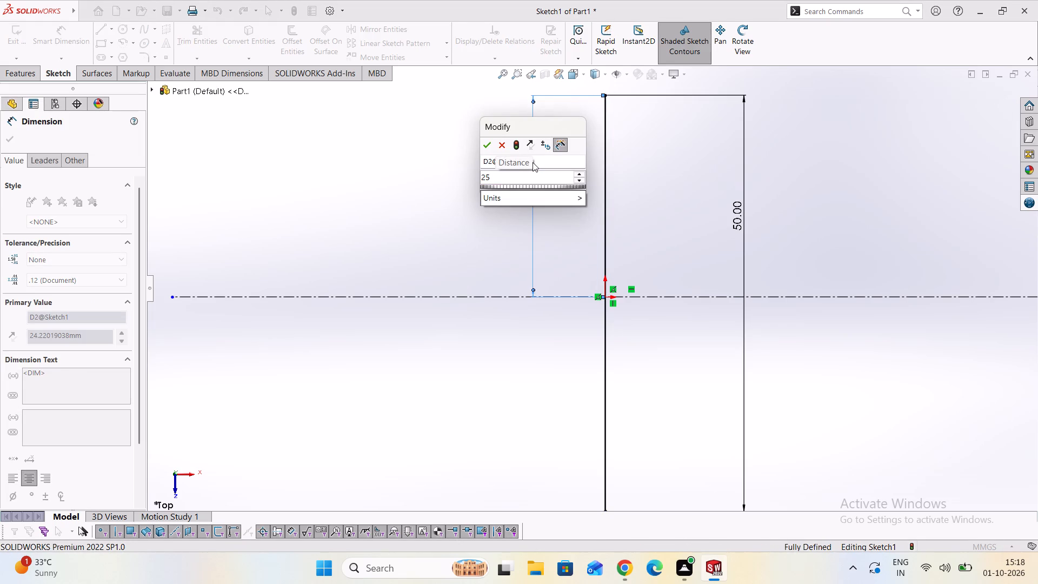
pyautogui.press('Return')
pyautogui.scroll(-2, 562, 236)
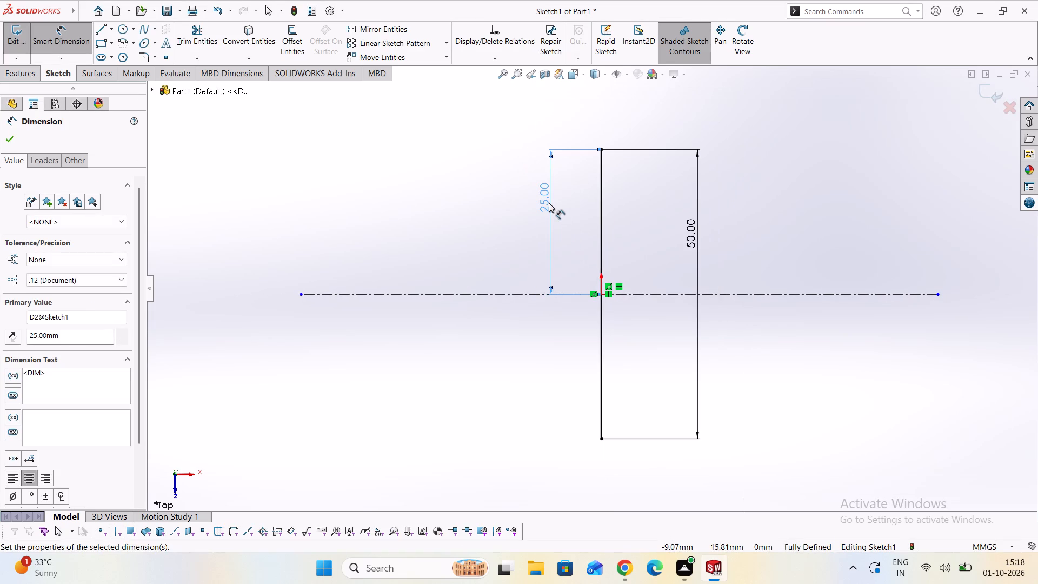
pyautogui.rightClick(549, 203)
pyautogui.press('Escape')
pyautogui.press('Escape')
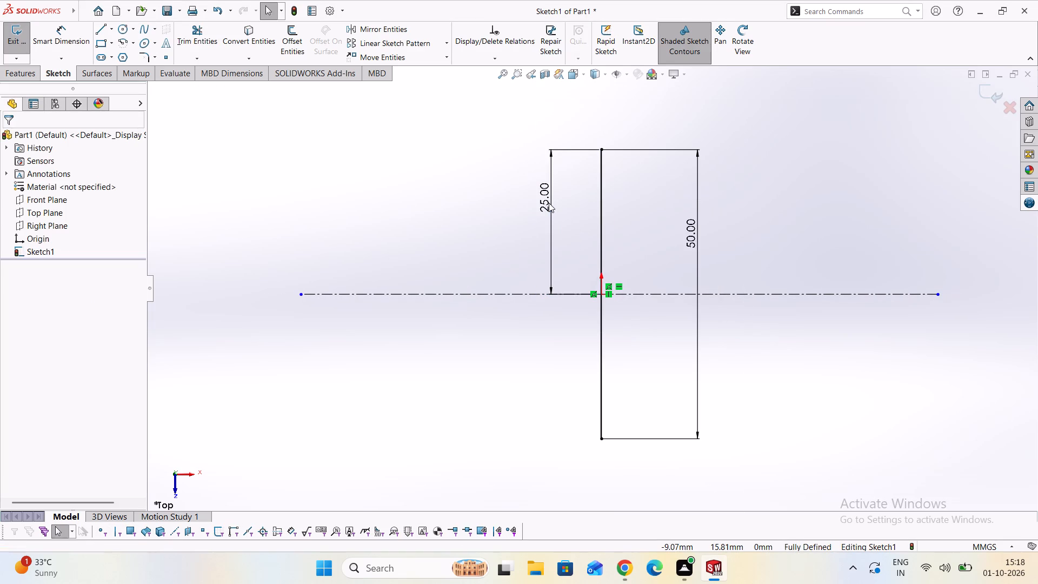
# Delete the 25 mm dimension between the origin and the vertical line's upper endpoint.
pyautogui.rightClick(549, 203)
pyautogui.click(601, 343)
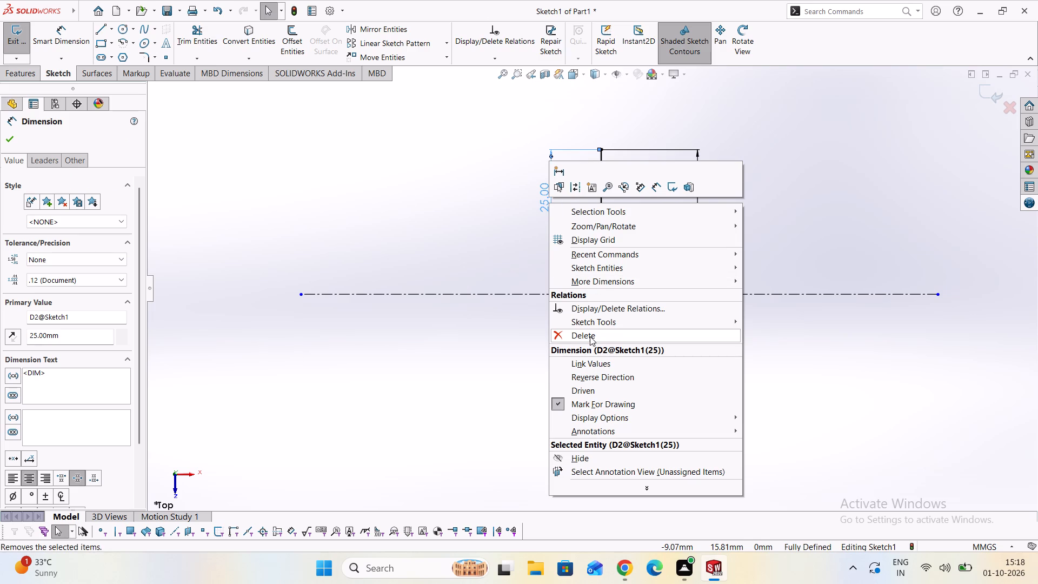
pyautogui.click(590, 336)
# Sketch a circle about 4.3 mm in diameter, level with the vertical line's lower endpoint and about 20 mm away toward negative X.
pyautogui.scroll(-2, 666, 307)
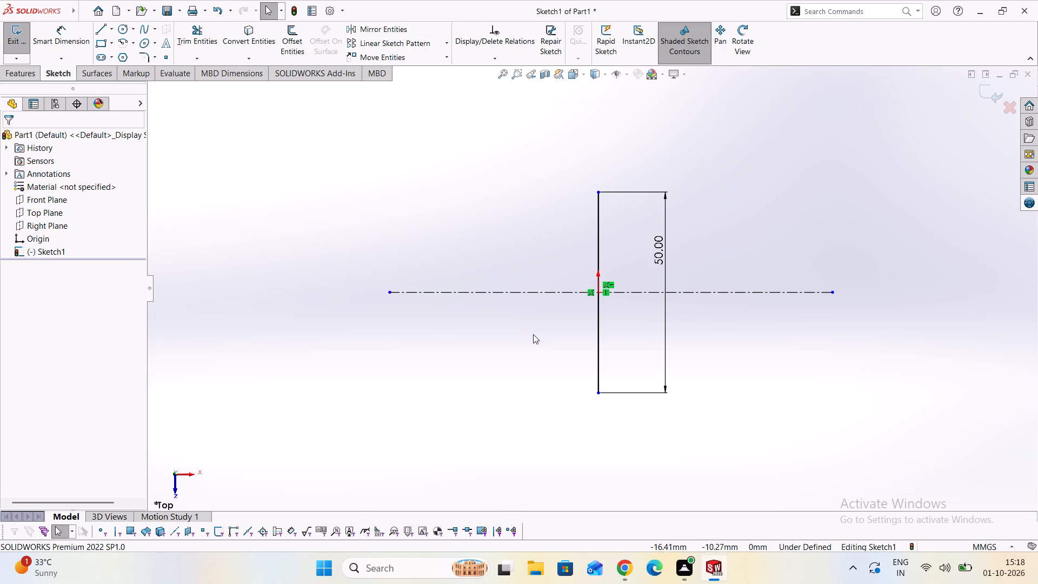
pyautogui.scroll(1, 622, 382)
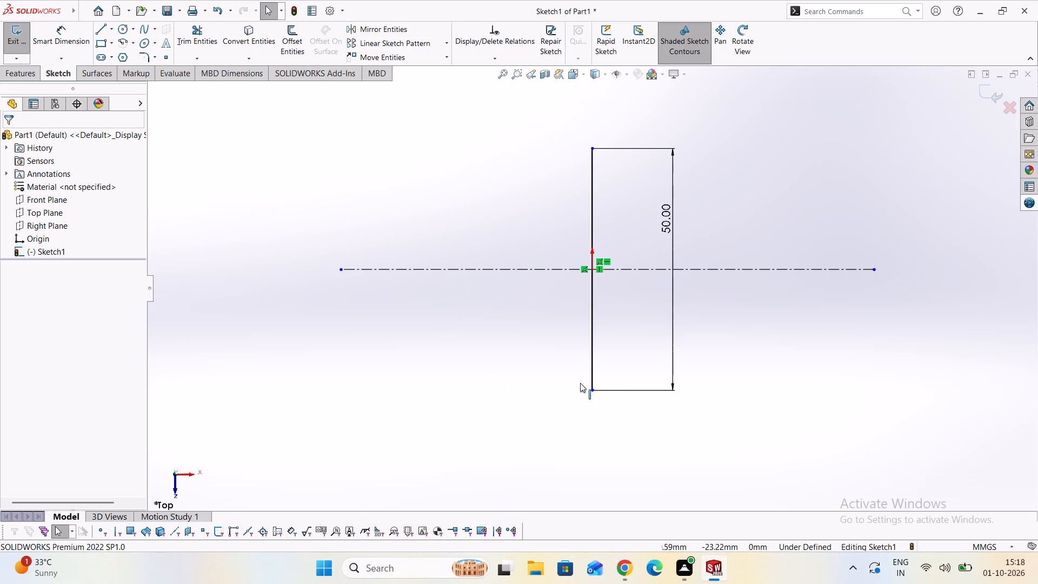
pyautogui.click(131, 29)
pyautogui.click(130, 42)
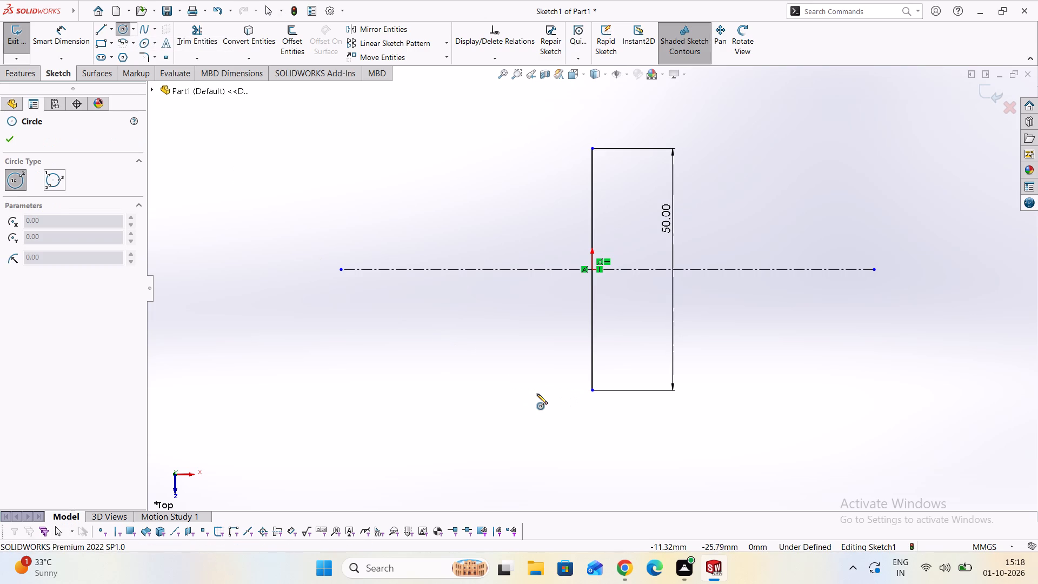
pyautogui.scroll(2, 537, 394)
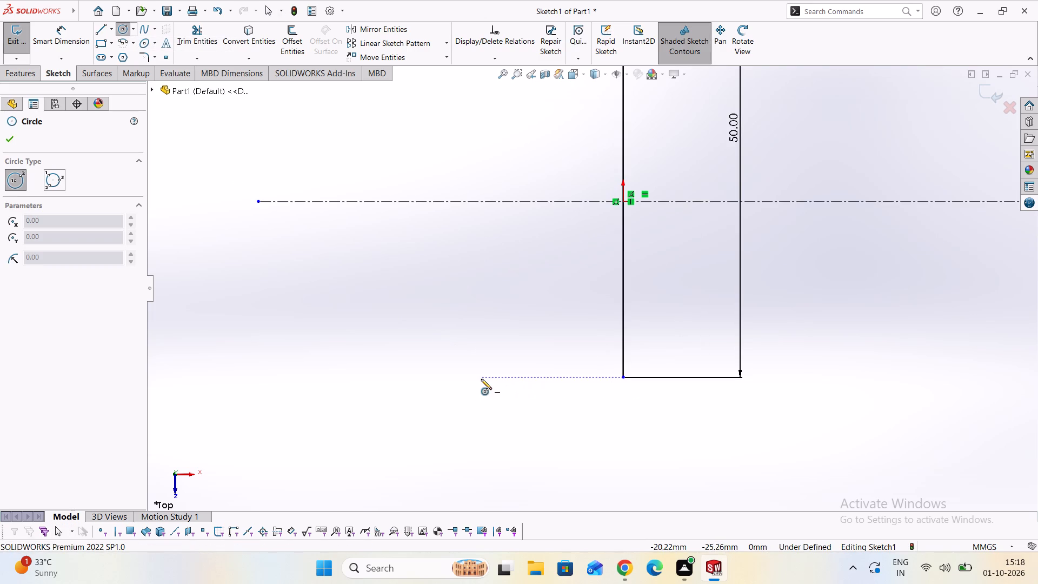
pyautogui.click(481, 379)
pyautogui.click(496, 376)
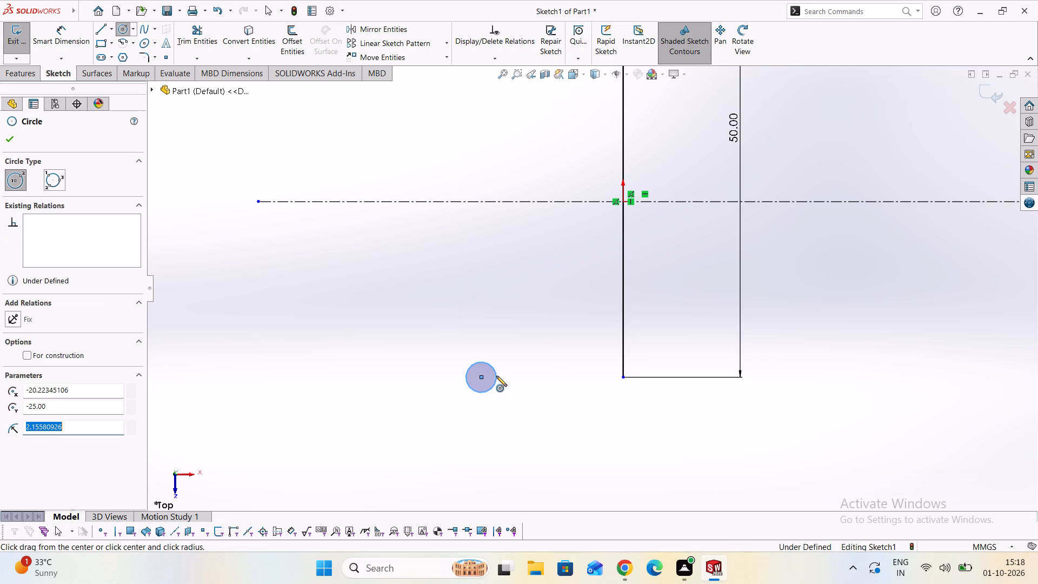
# Dimension the circle's diameter as 10 mm.
pyautogui.click(83, 46)
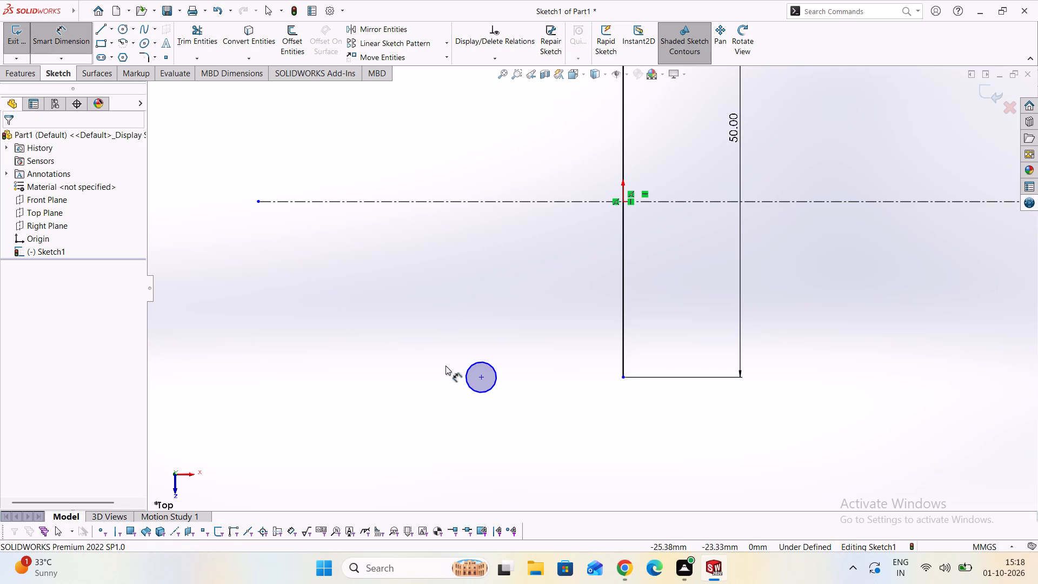
pyautogui.click(471, 366)
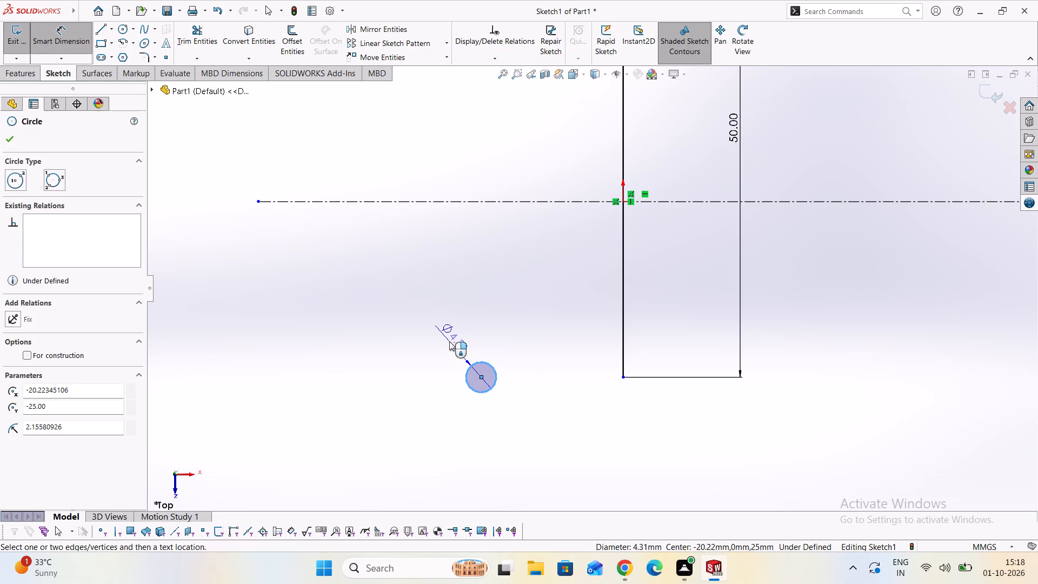
pyautogui.click(449, 341)
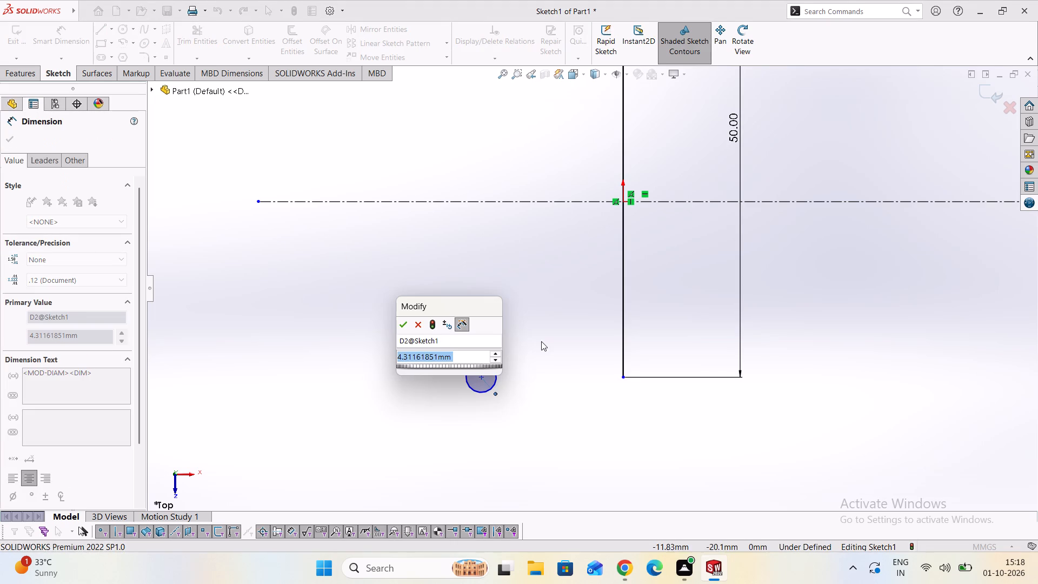
pyautogui.scroll(-1, 544, 339)
pyautogui.scroll(1, 525, 351)
pyautogui.write('10')
pyautogui.press('Return')
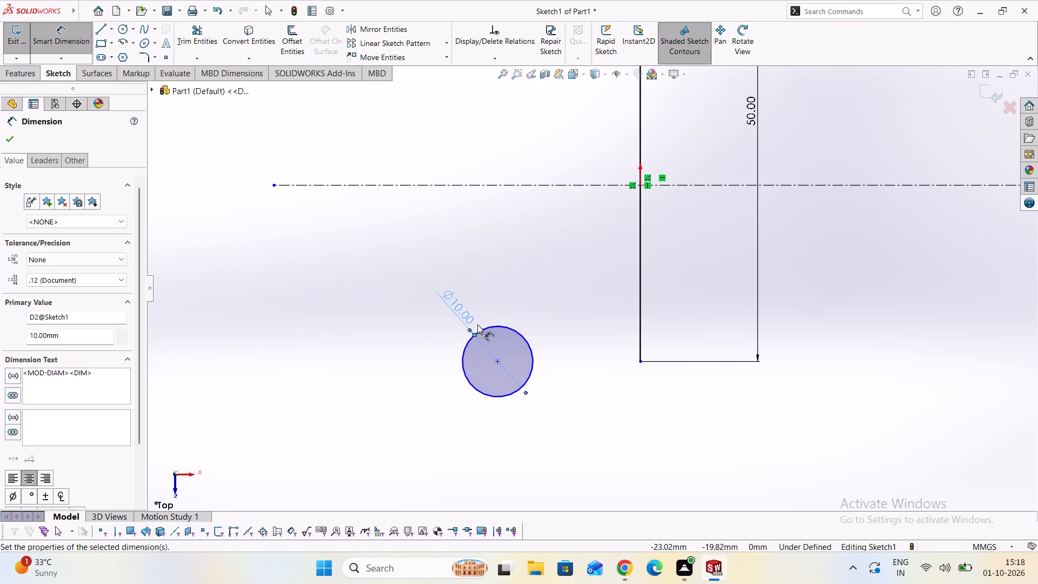
# Set the circle's diameter to 5 mm and end dimensioning.
pyautogui.rightClick(462, 316)
pyautogui.tripleClick(449, 300)
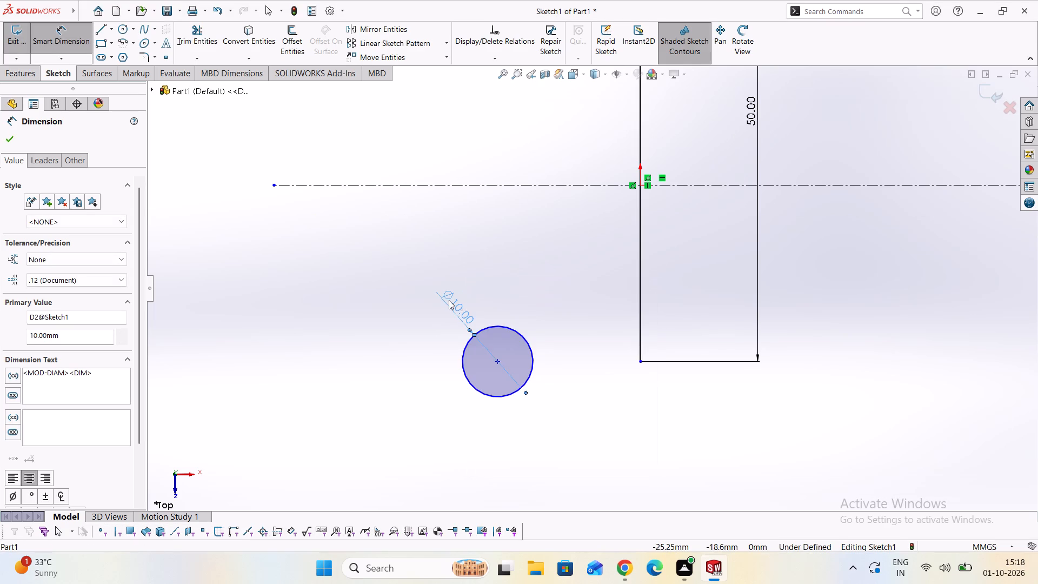
pyautogui.press('5')
pyautogui.press('Return')
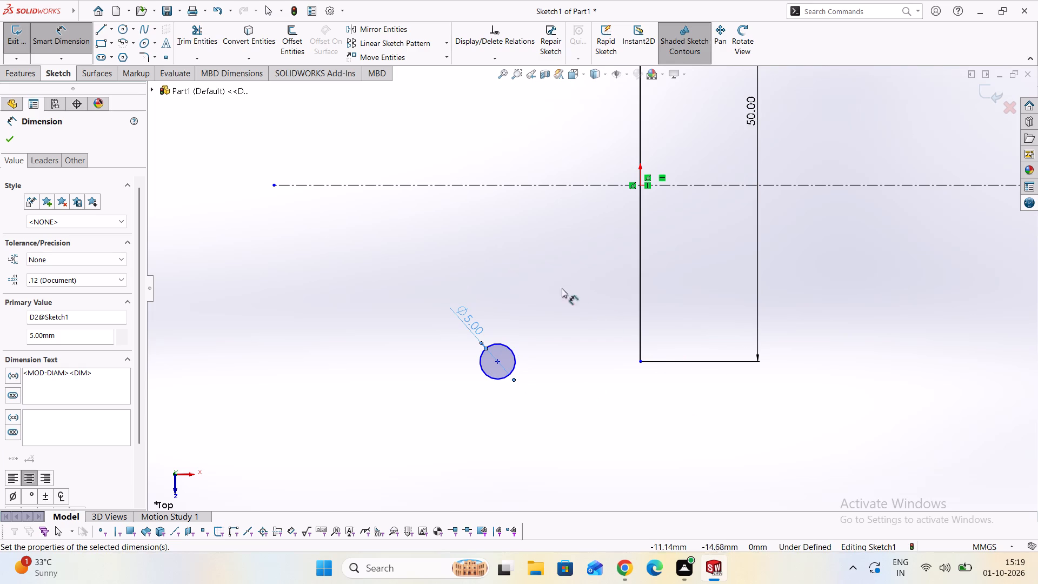
pyautogui.press('Escape')
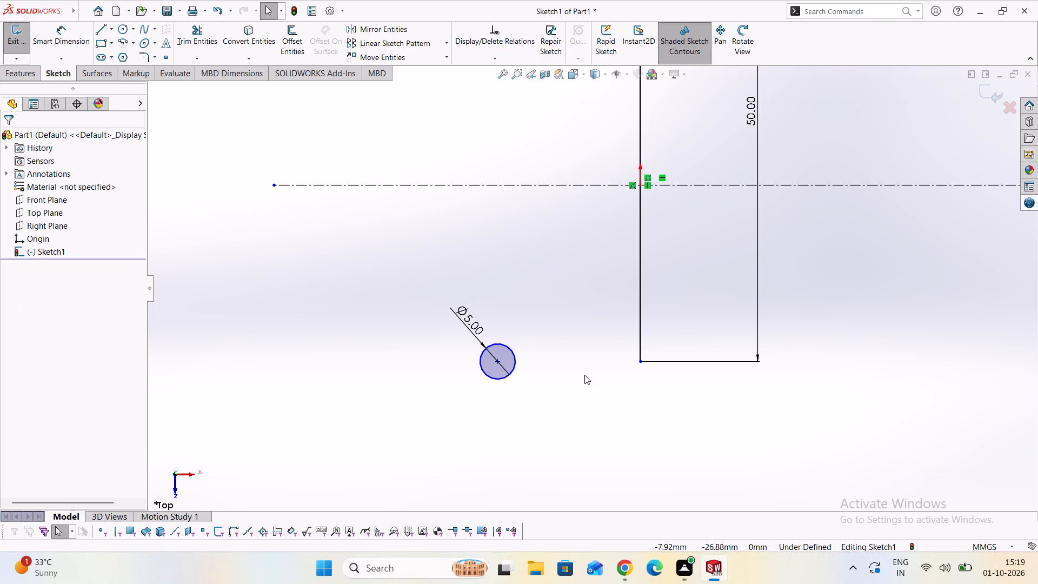
# Add a Horizontal relation between the circle's centre and the vertical line's lower endpoint.
pyautogui.scroll(-1, 584, 375)
pyautogui.scroll(1, 605, 365)
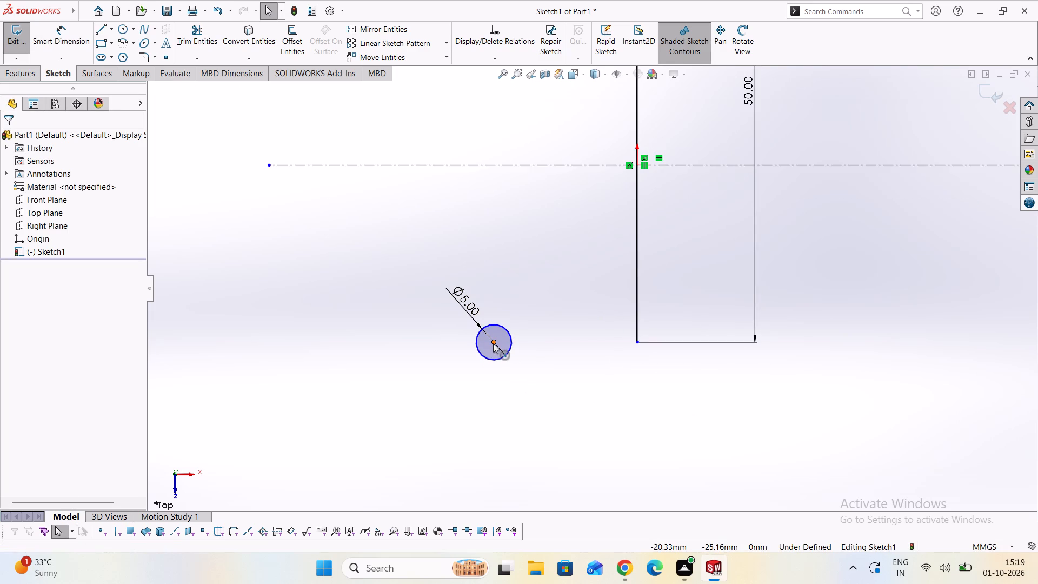
pyautogui.keyDown('ctrl'); pyautogui.click(493, 343); pyautogui.keyUp('ctrl')
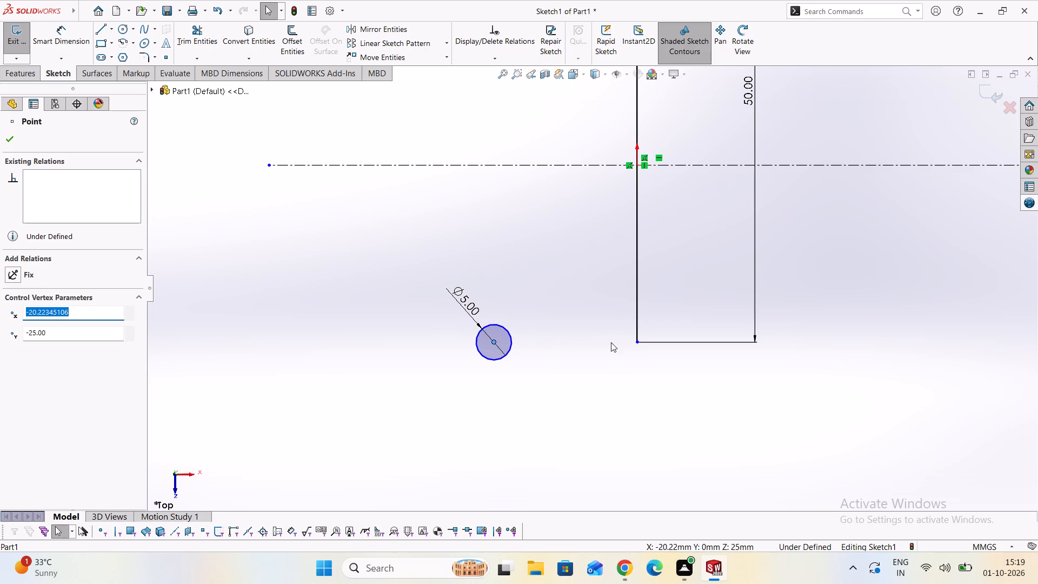
pyautogui.keyDown('ctrl'); pyautogui.click(637, 343); pyautogui.keyUp('ctrl')
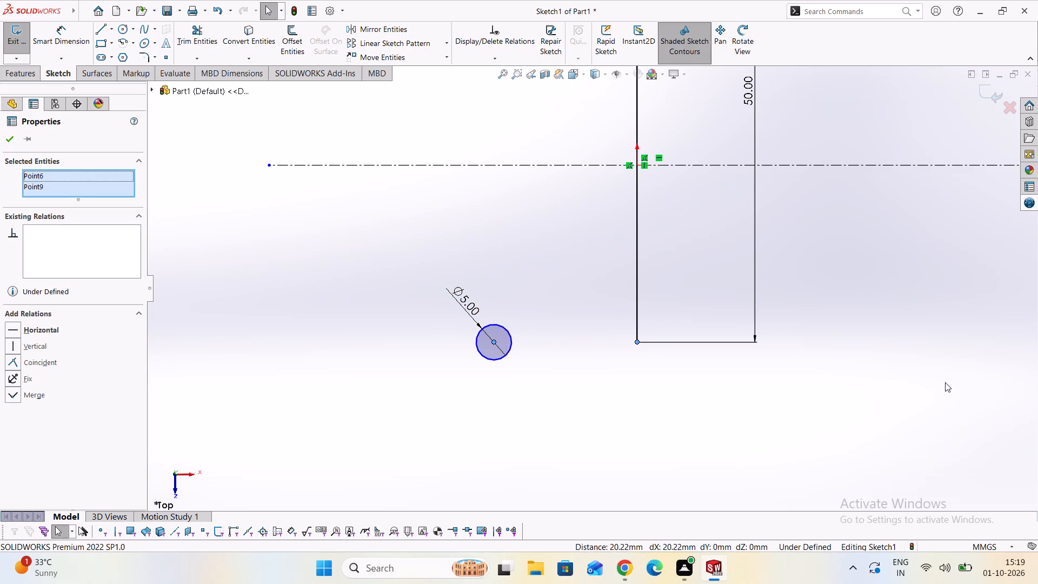
pyautogui.click(46, 332)
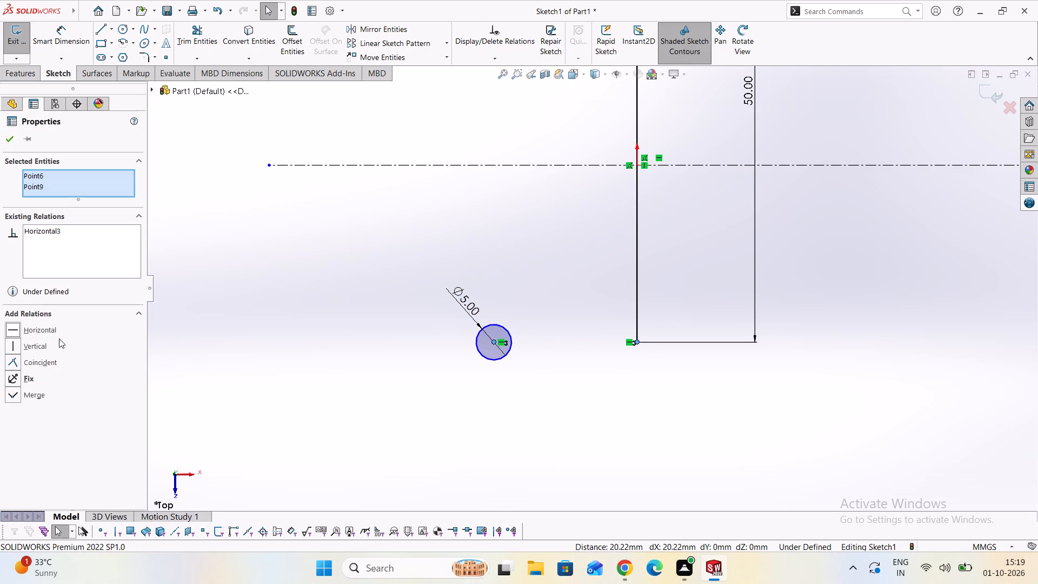
pyautogui.scroll(-2, 225, 397)
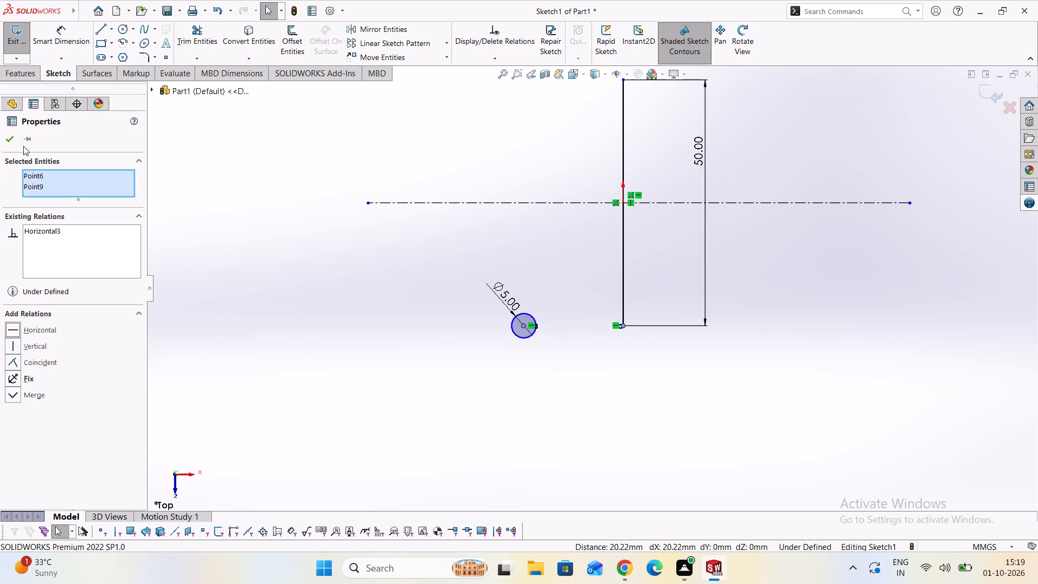
pyautogui.click(11, 145)
# Dimension the horizontal distance from the vertical line's lower endpoint to the circle's centre as 20 mm and end dimensioning.
pyautogui.scroll(2, 533, 346)
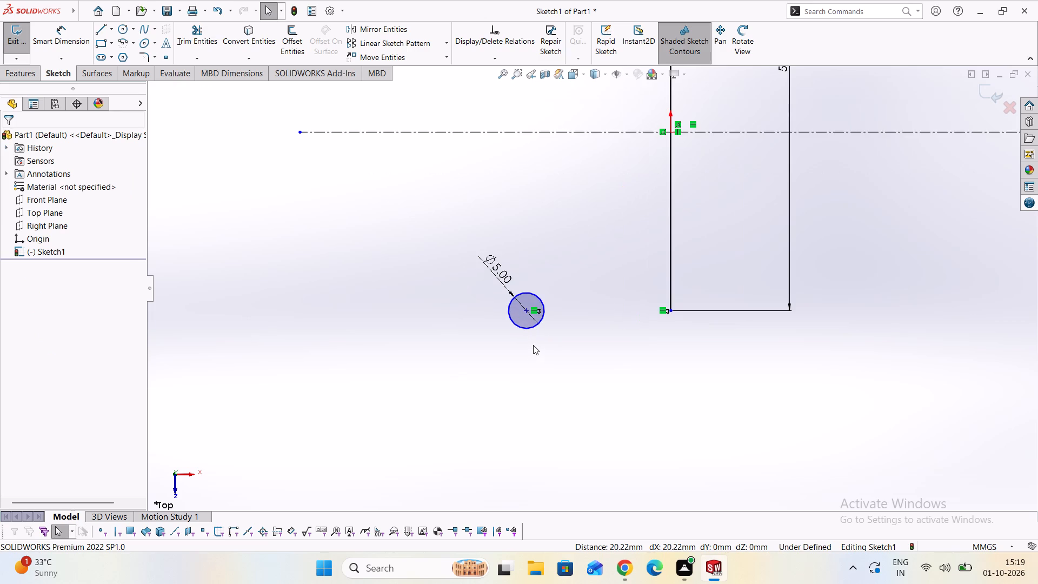
pyautogui.click(68, 45)
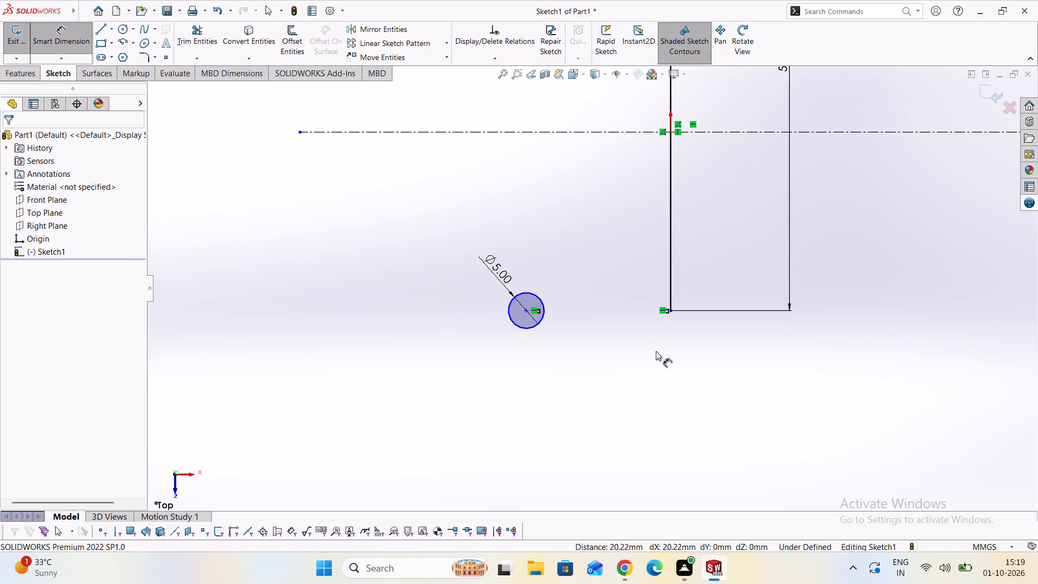
pyautogui.click(670, 311)
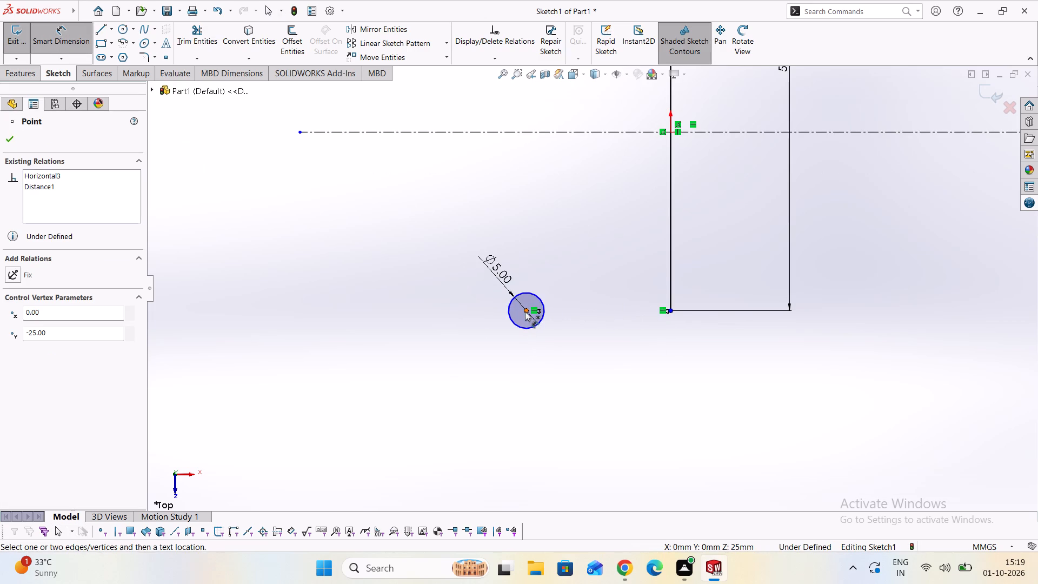
pyautogui.click(525, 310)
pyautogui.click(593, 370)
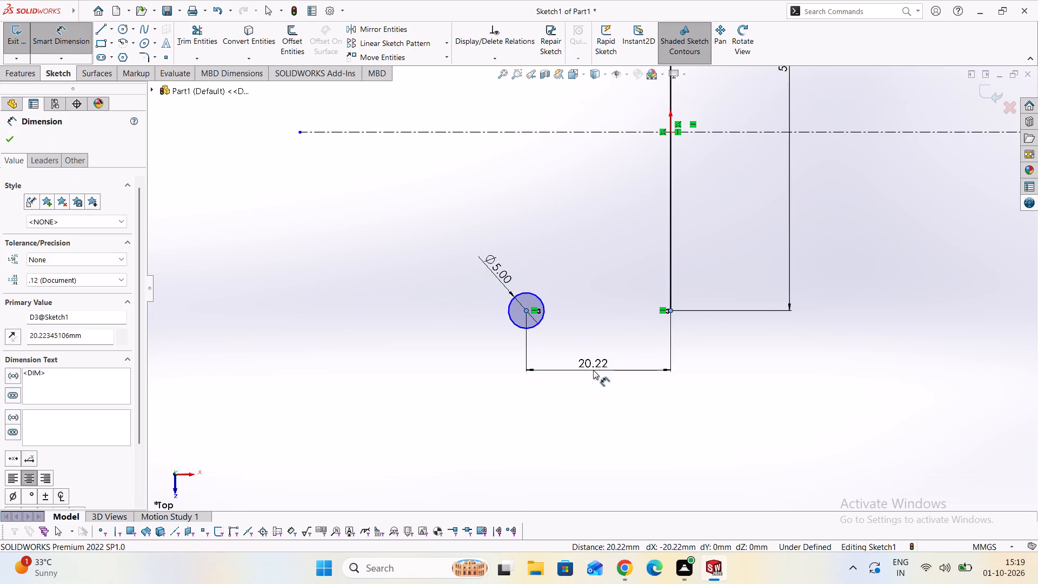
pyautogui.scroll(-2, 598, 381)
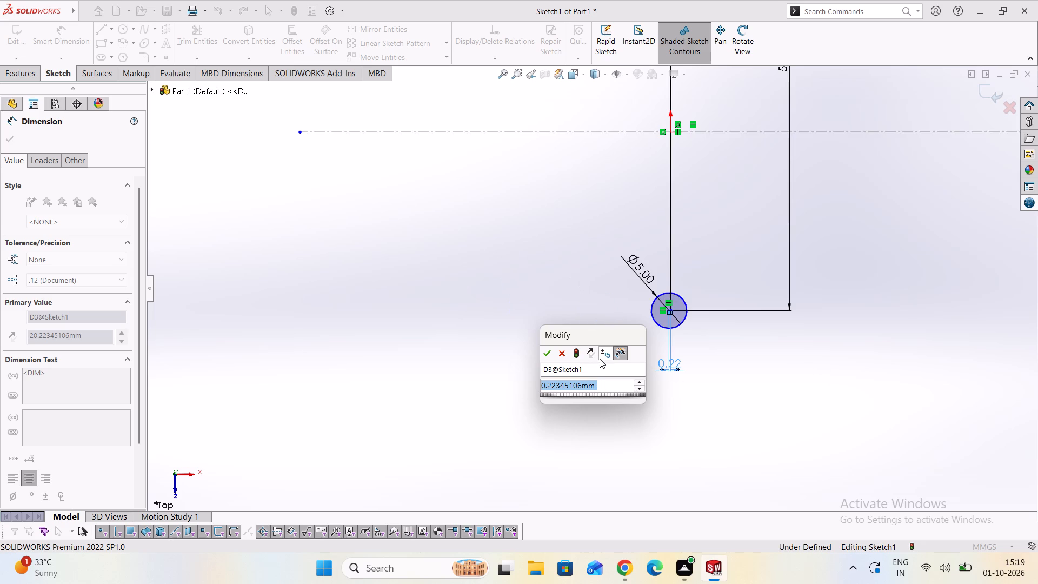
pyautogui.scroll(2, 601, 386)
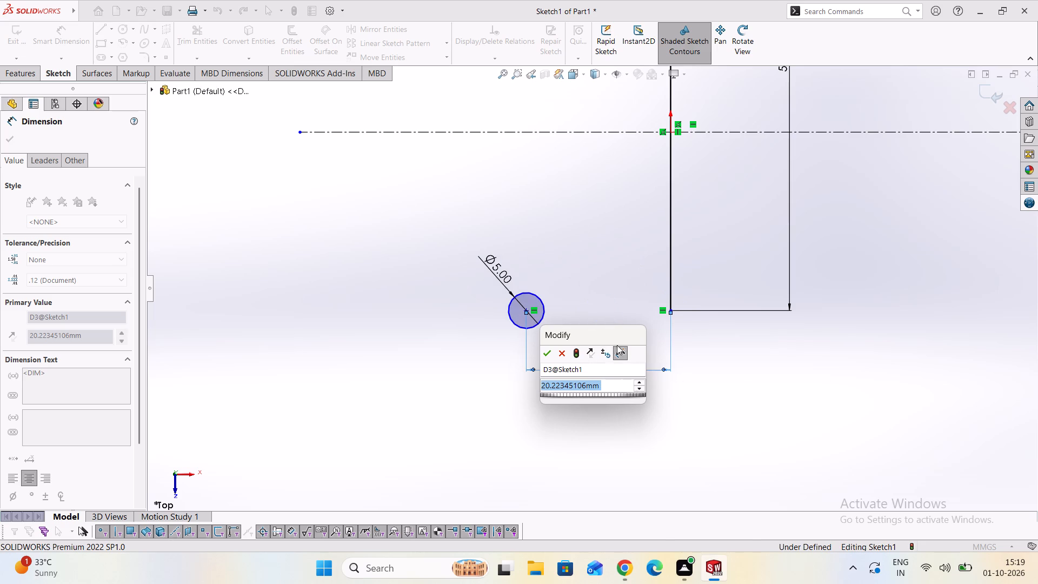
pyautogui.scroll(-3, 614, 273)
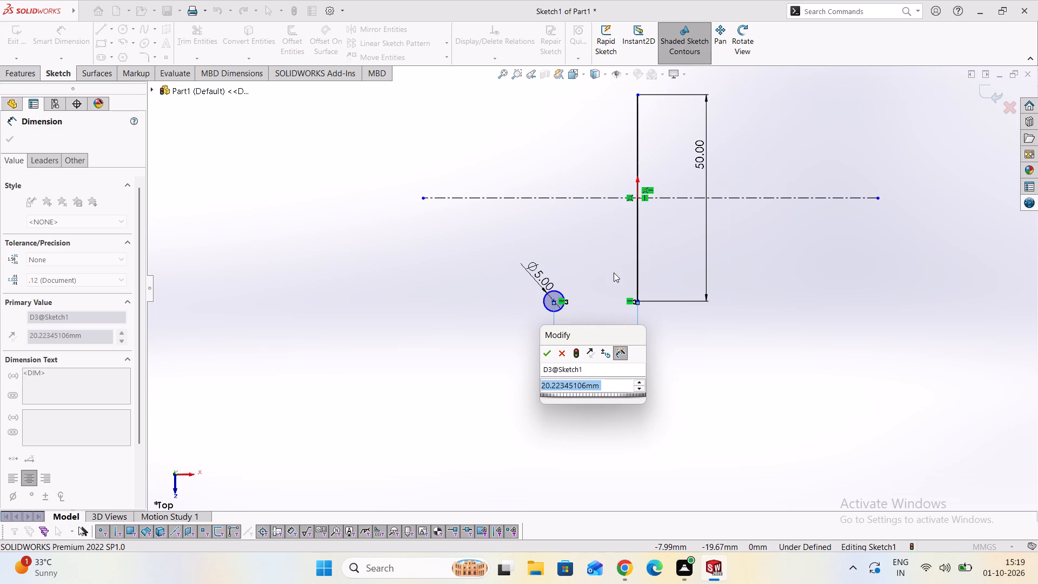
pyautogui.write('20')
pyautogui.press('Return')
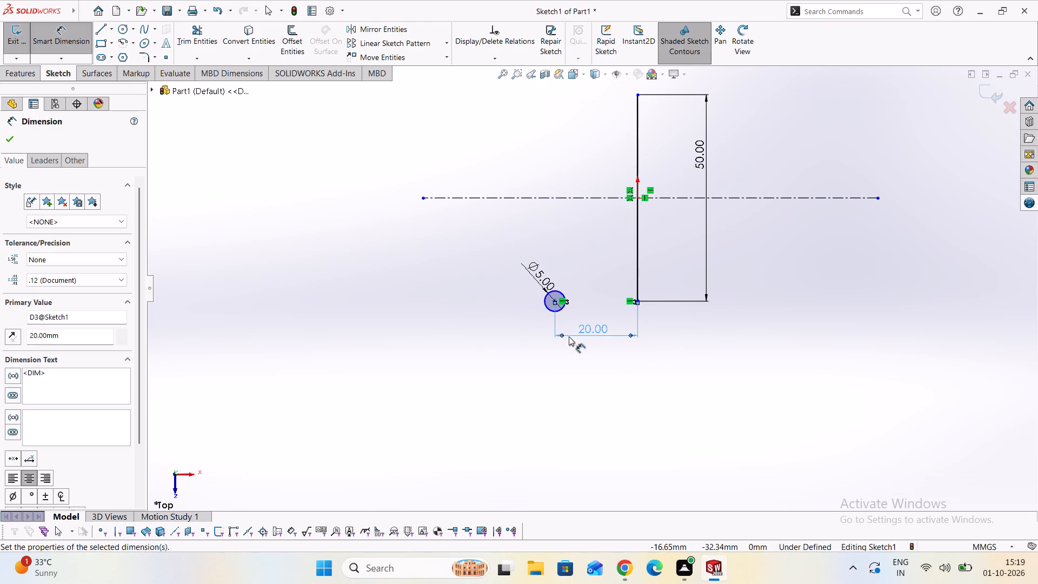
pyautogui.click(7, 143)
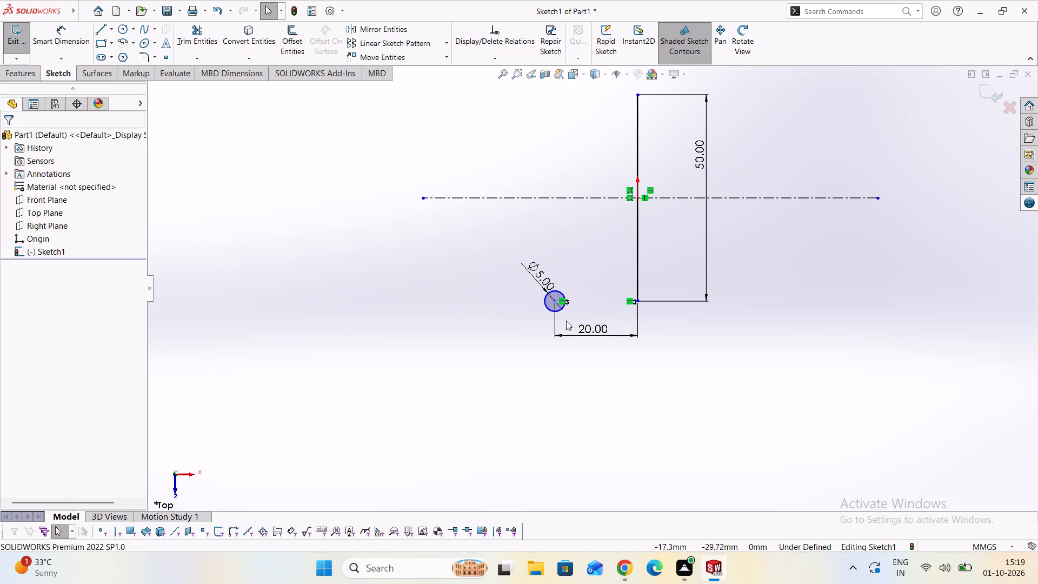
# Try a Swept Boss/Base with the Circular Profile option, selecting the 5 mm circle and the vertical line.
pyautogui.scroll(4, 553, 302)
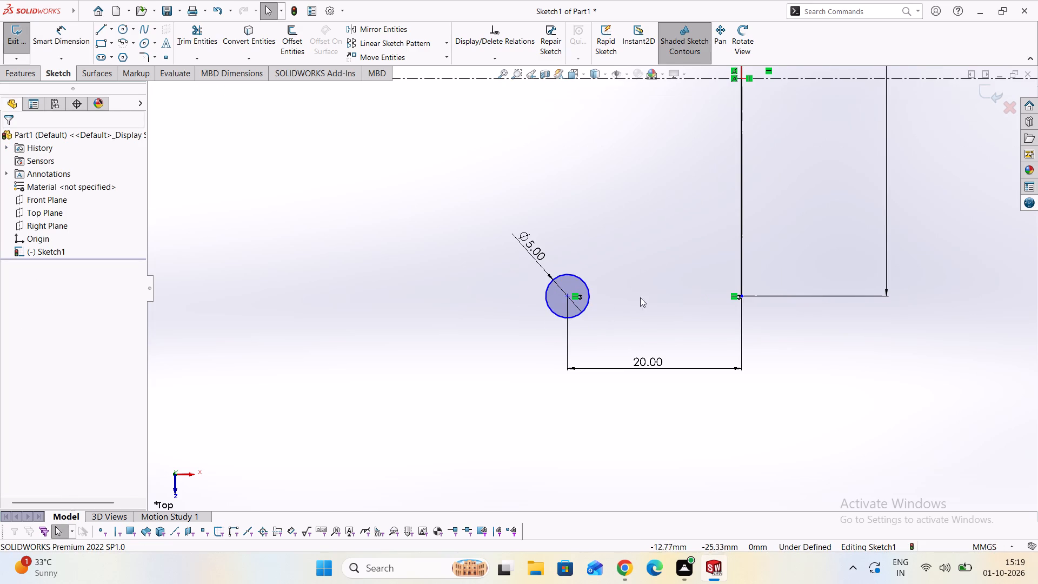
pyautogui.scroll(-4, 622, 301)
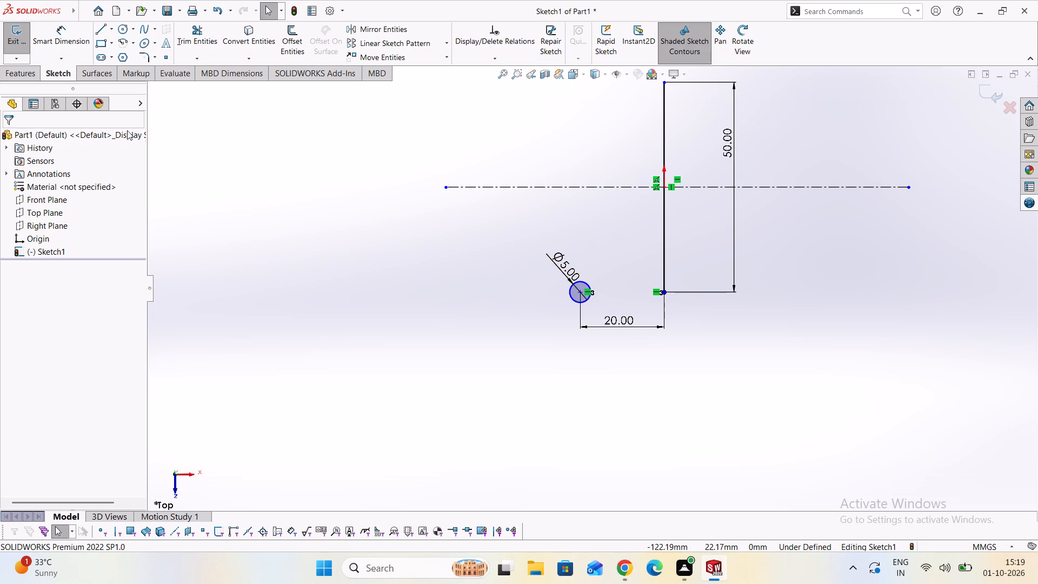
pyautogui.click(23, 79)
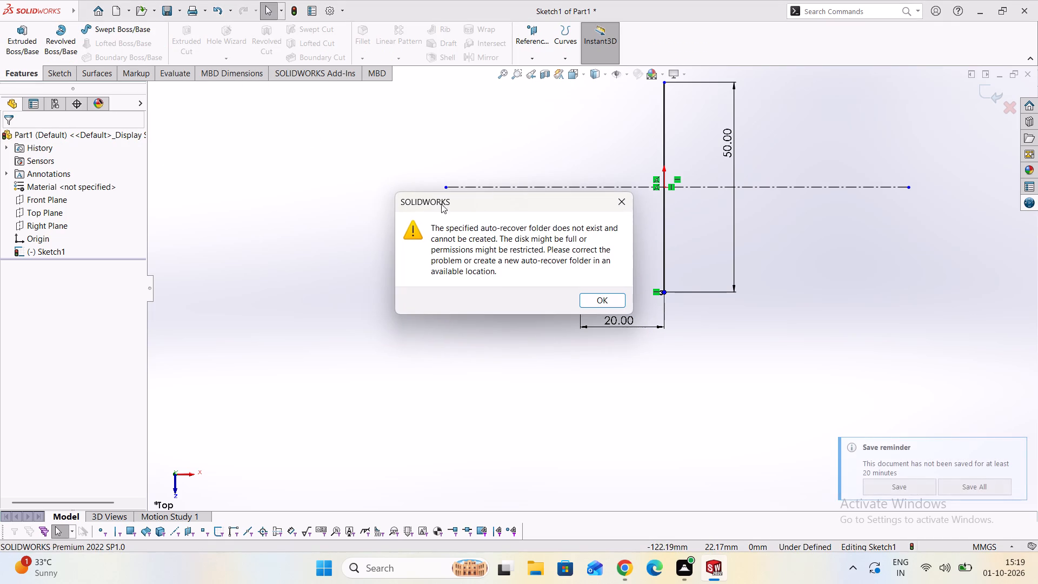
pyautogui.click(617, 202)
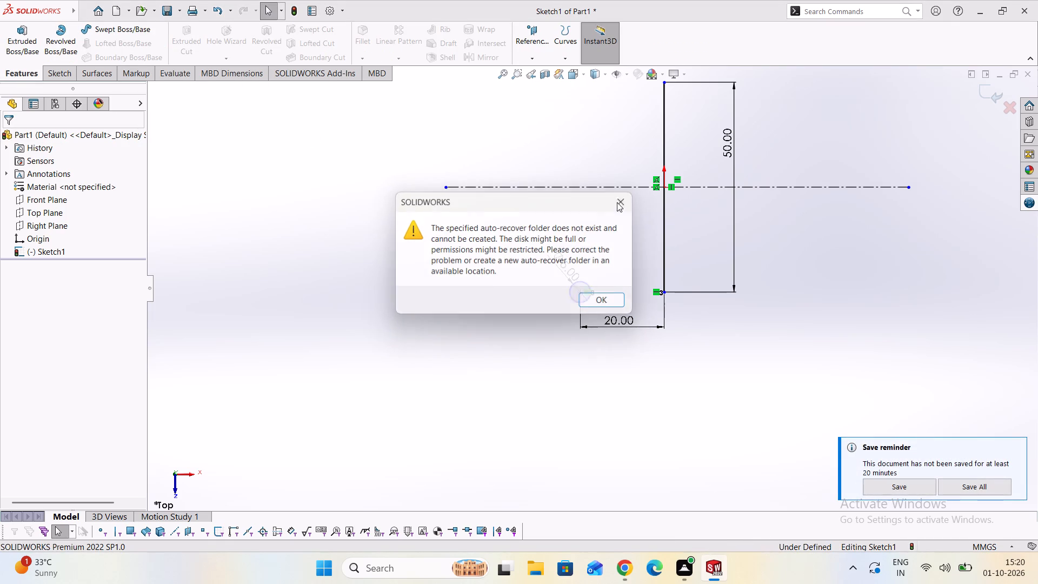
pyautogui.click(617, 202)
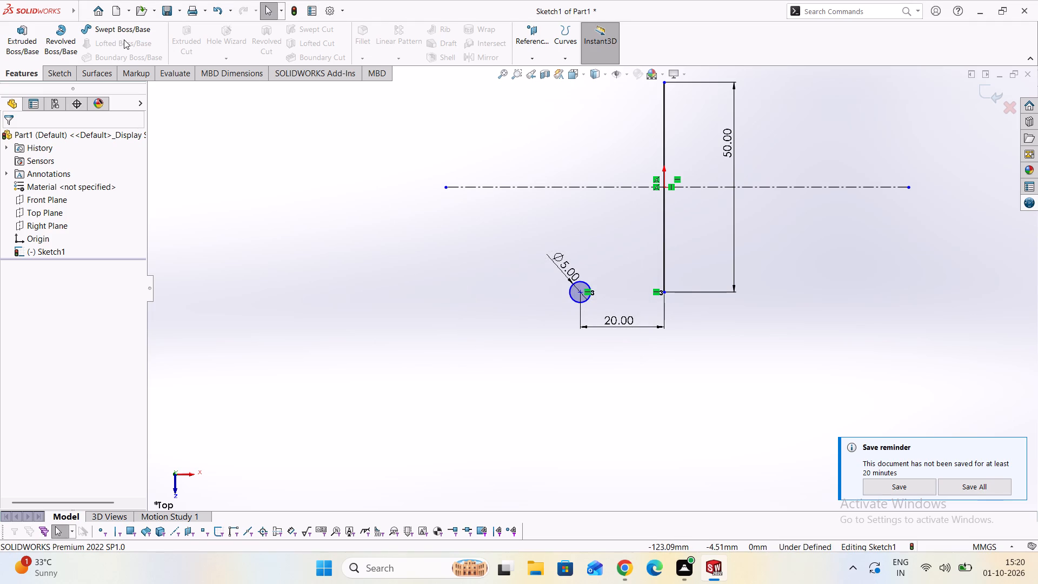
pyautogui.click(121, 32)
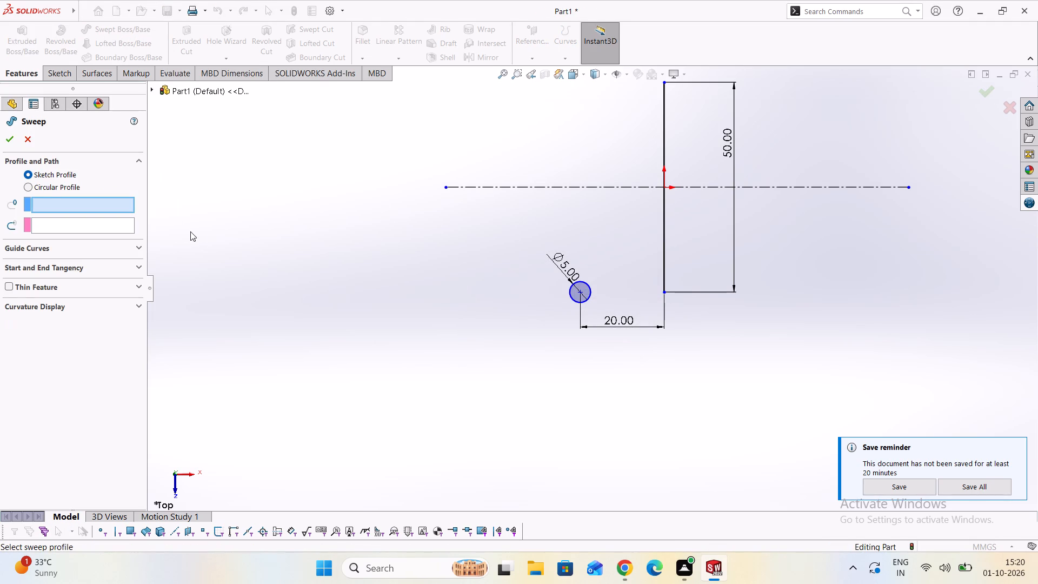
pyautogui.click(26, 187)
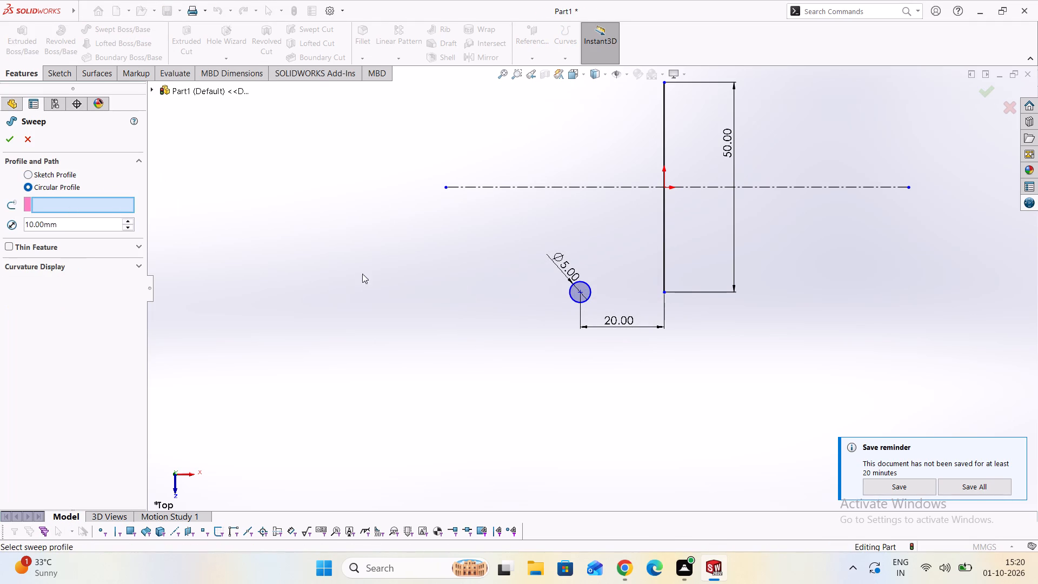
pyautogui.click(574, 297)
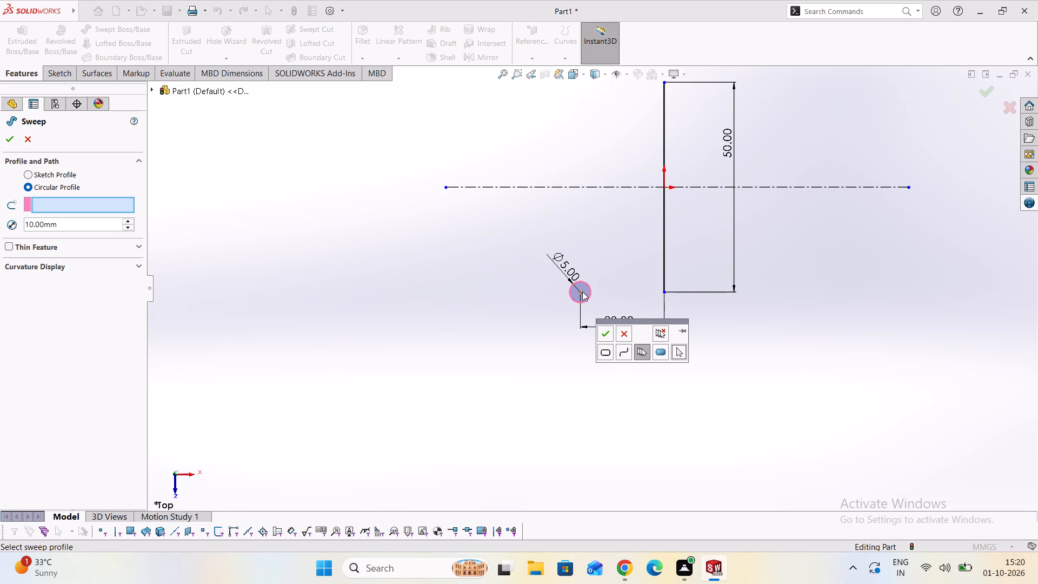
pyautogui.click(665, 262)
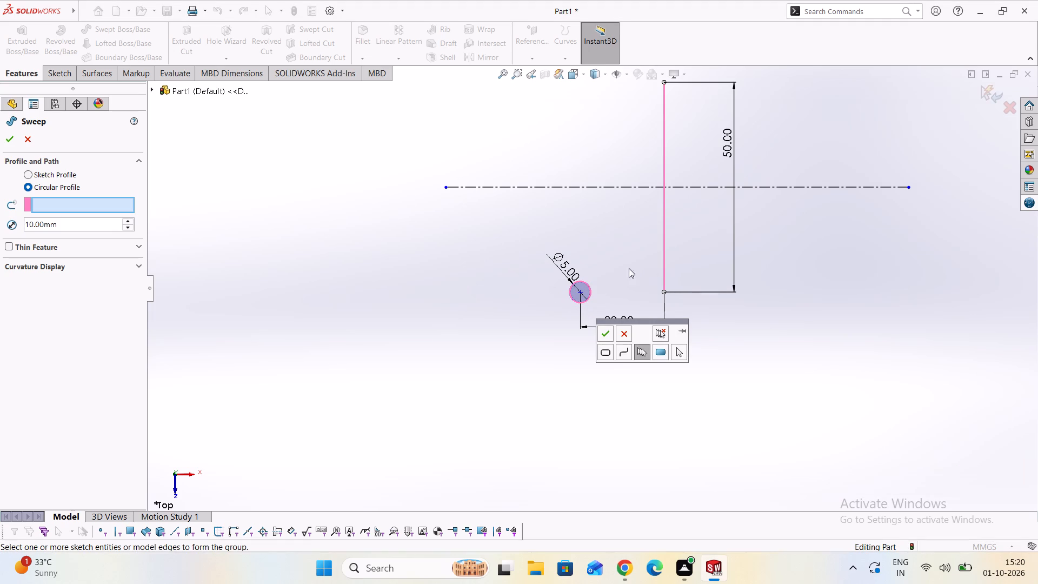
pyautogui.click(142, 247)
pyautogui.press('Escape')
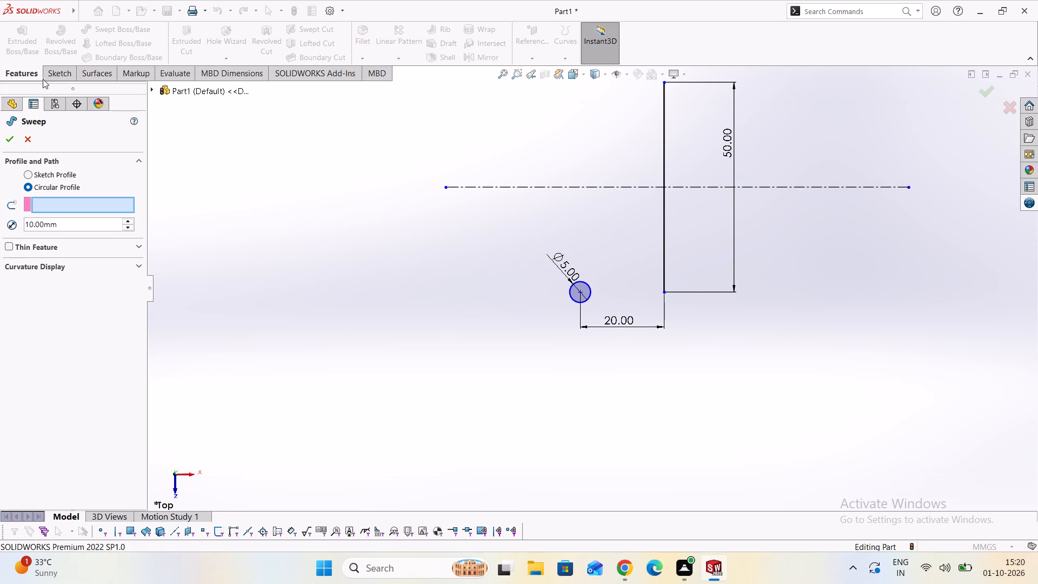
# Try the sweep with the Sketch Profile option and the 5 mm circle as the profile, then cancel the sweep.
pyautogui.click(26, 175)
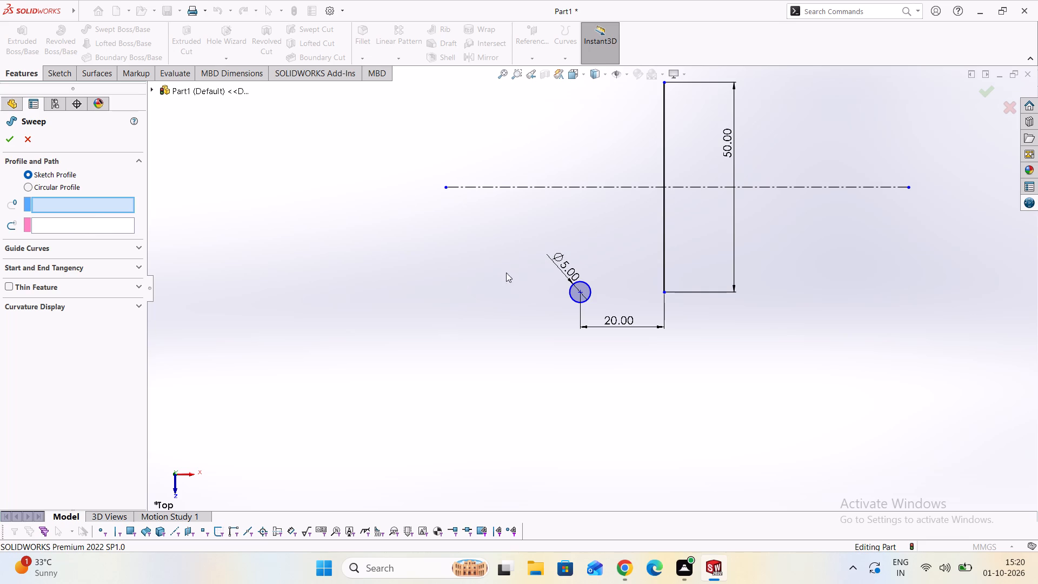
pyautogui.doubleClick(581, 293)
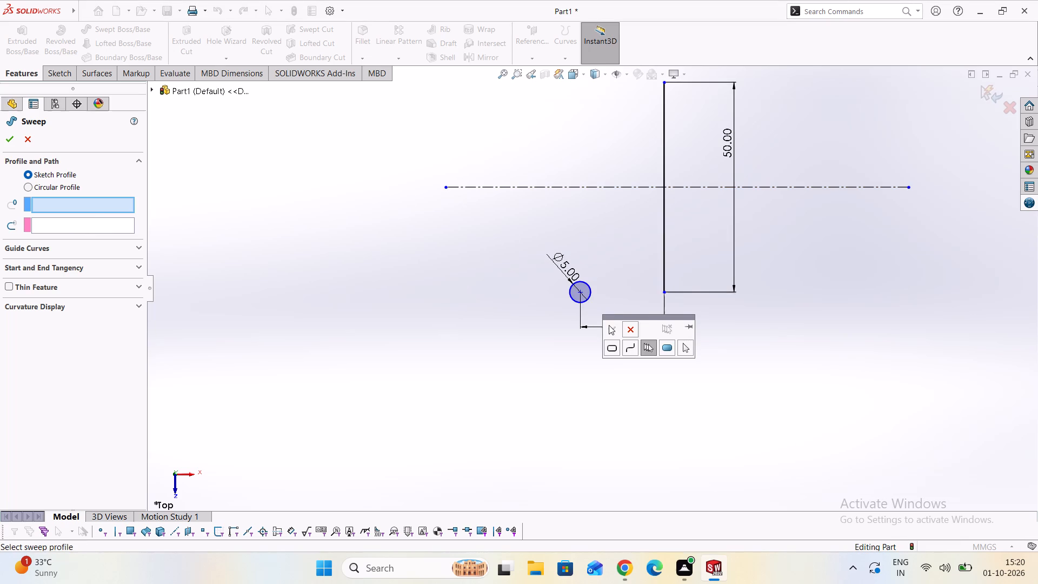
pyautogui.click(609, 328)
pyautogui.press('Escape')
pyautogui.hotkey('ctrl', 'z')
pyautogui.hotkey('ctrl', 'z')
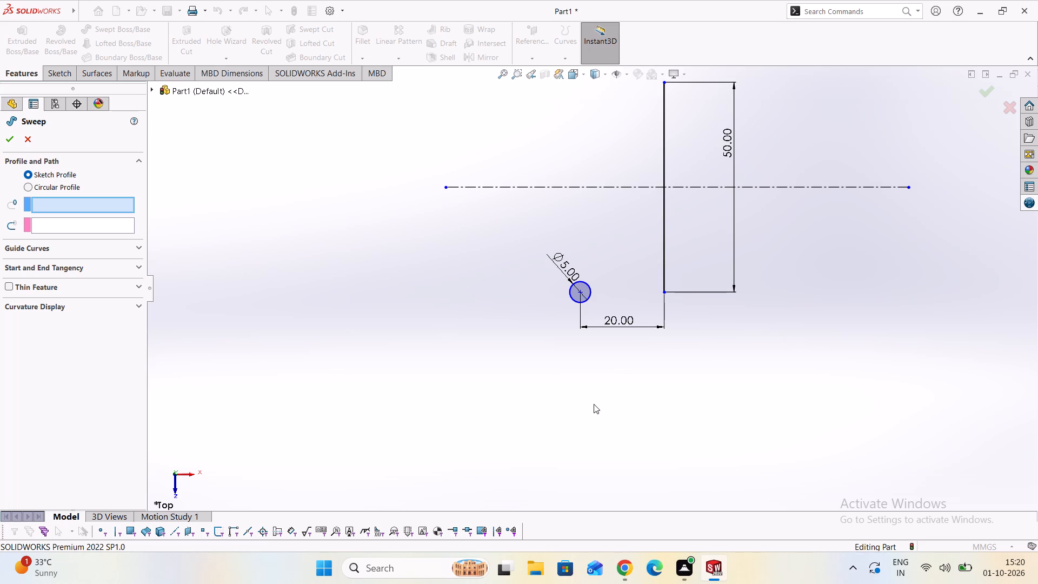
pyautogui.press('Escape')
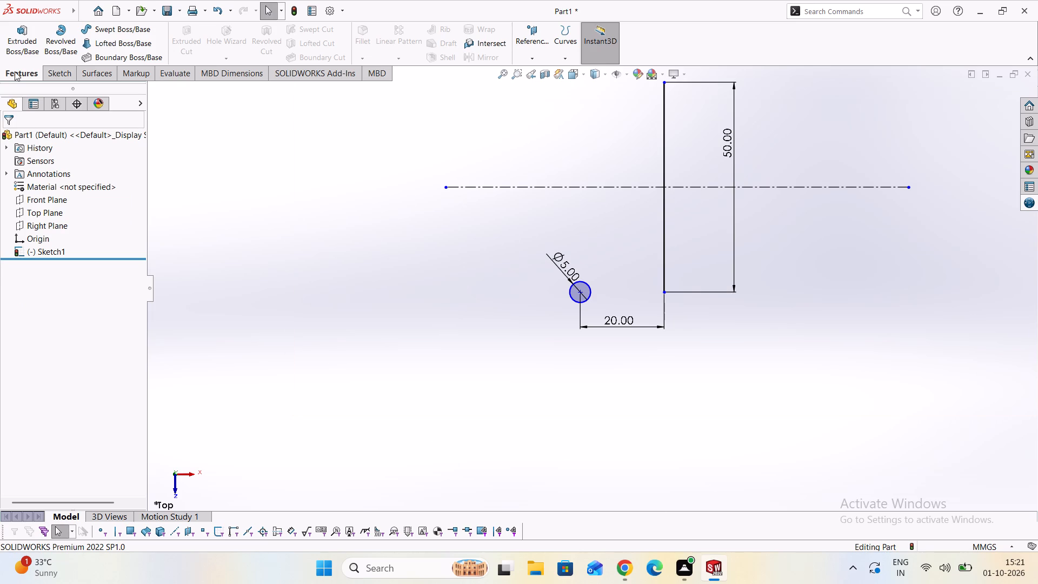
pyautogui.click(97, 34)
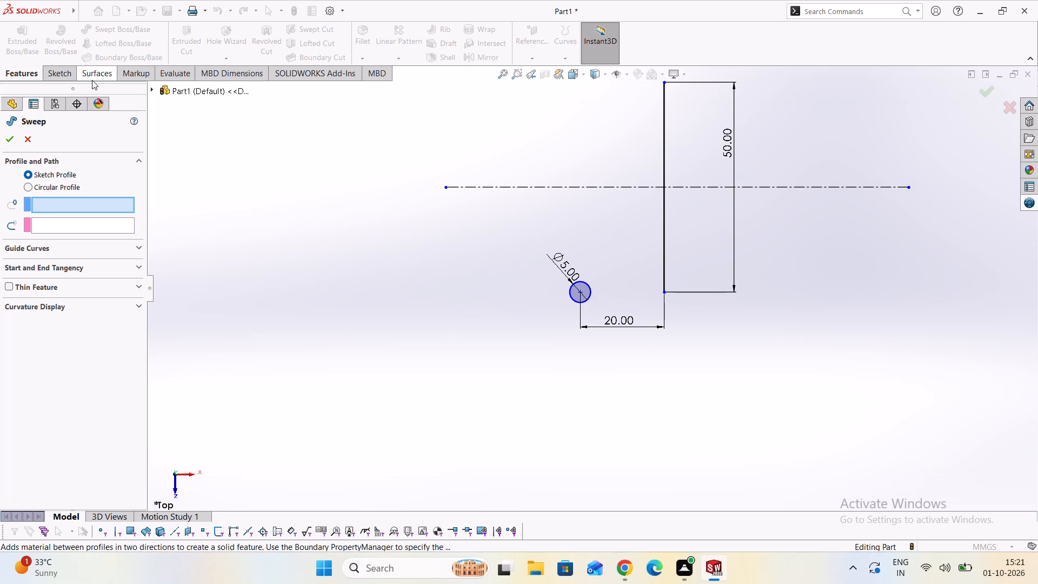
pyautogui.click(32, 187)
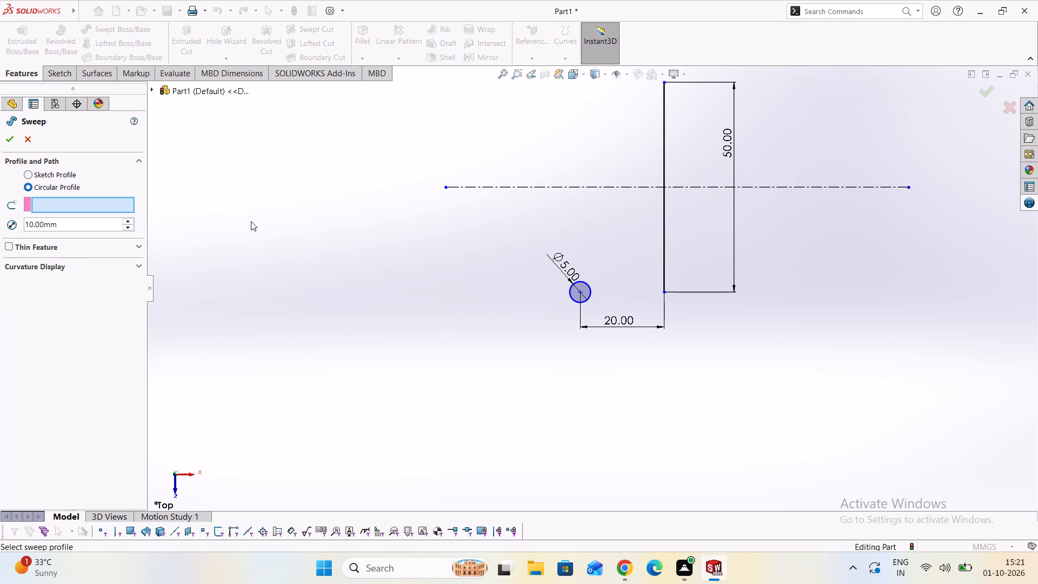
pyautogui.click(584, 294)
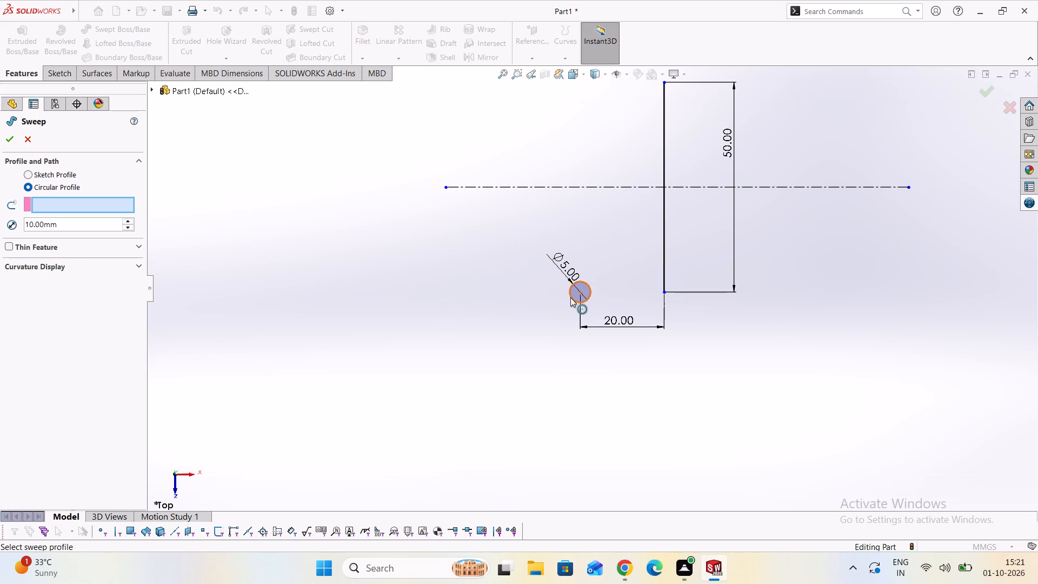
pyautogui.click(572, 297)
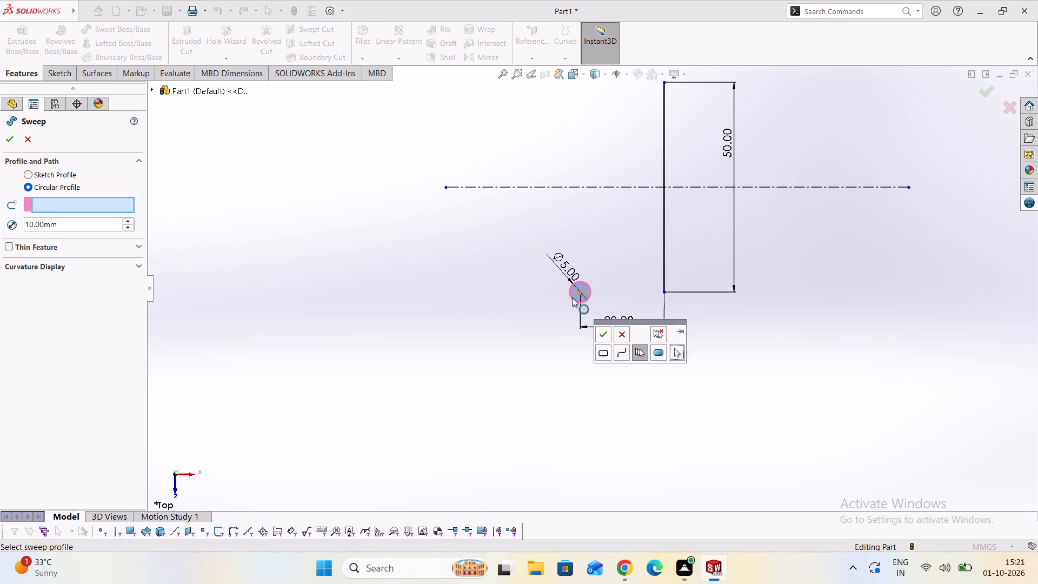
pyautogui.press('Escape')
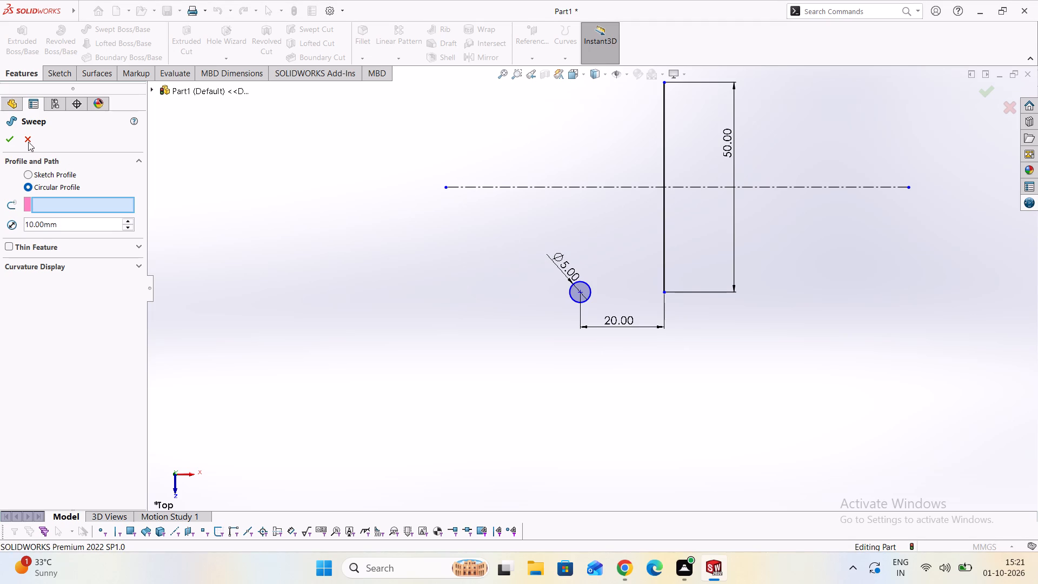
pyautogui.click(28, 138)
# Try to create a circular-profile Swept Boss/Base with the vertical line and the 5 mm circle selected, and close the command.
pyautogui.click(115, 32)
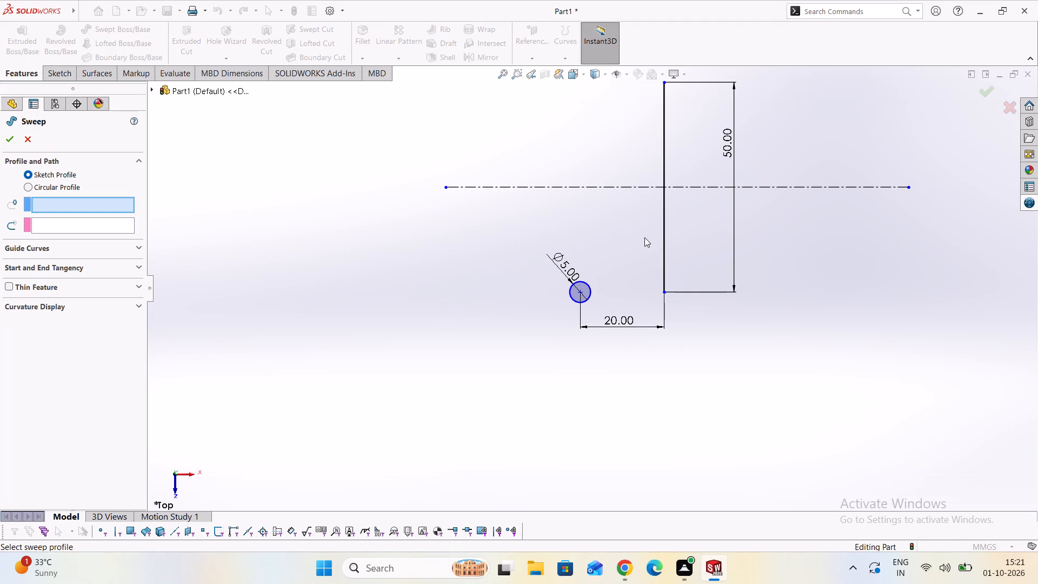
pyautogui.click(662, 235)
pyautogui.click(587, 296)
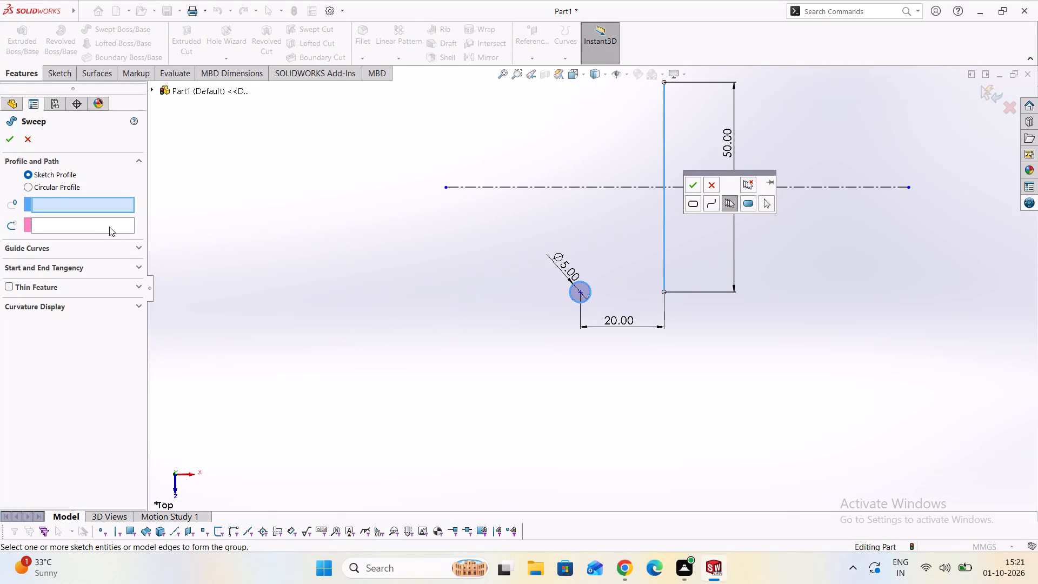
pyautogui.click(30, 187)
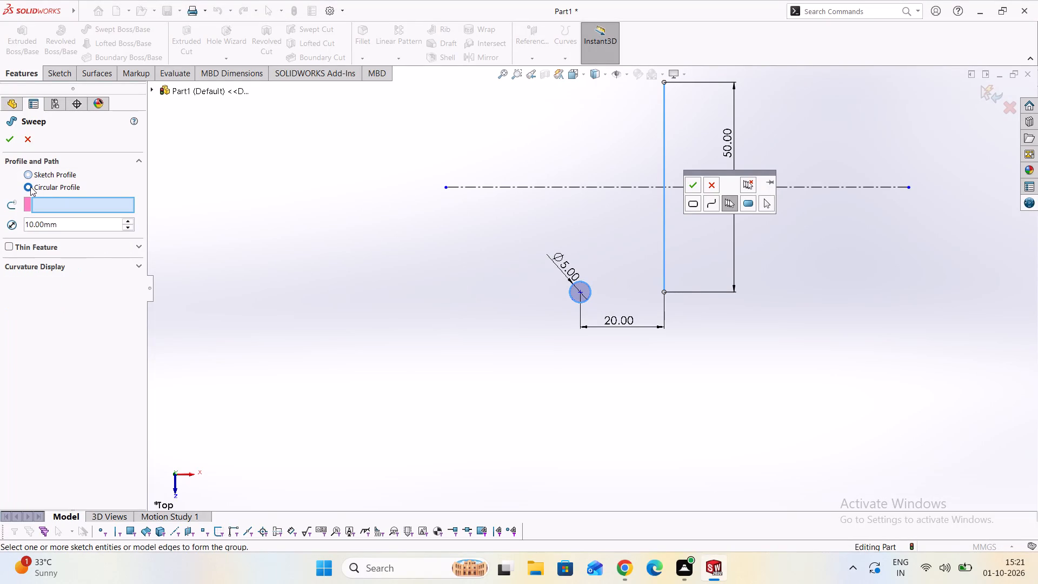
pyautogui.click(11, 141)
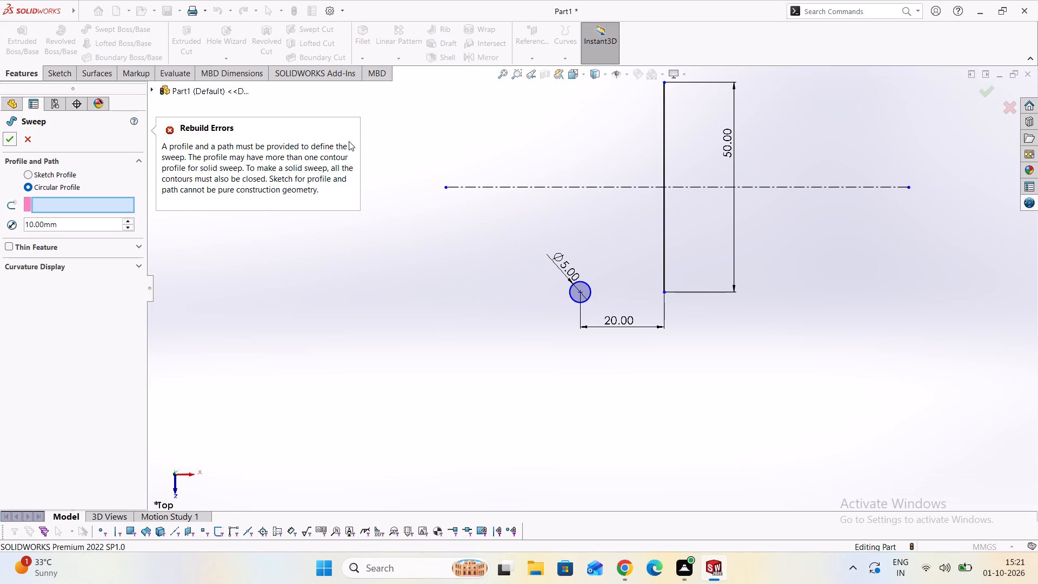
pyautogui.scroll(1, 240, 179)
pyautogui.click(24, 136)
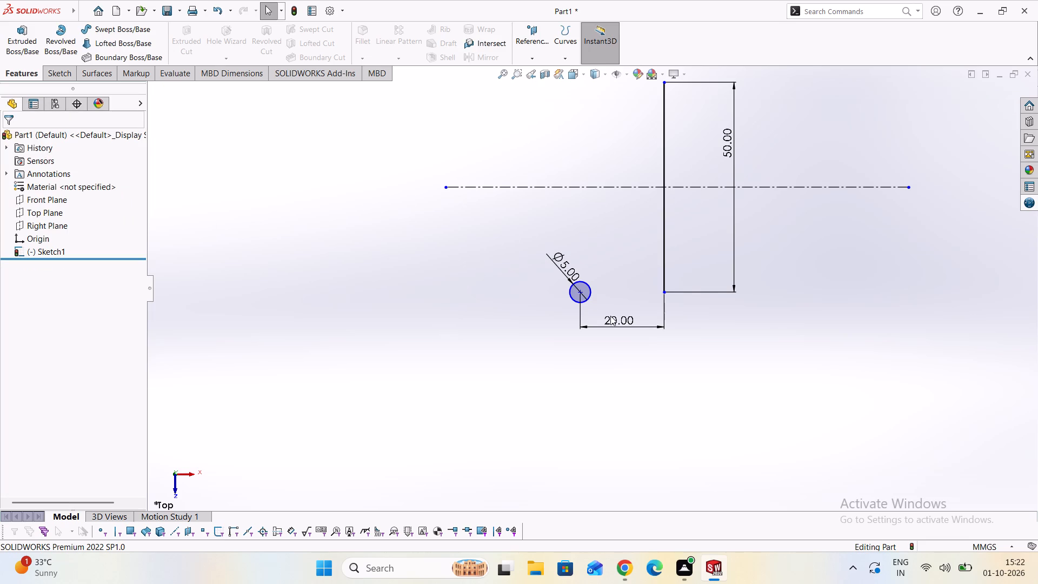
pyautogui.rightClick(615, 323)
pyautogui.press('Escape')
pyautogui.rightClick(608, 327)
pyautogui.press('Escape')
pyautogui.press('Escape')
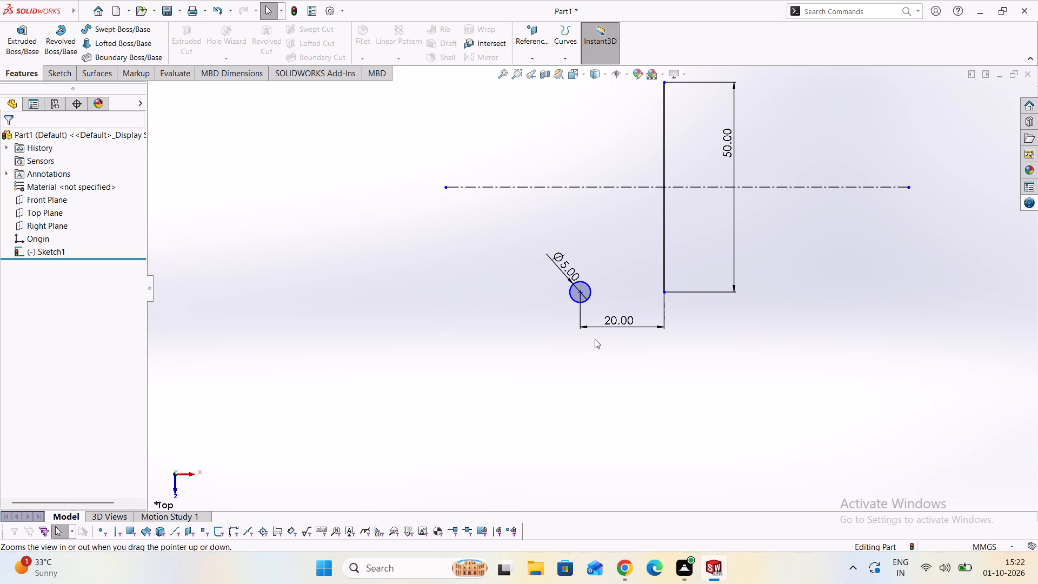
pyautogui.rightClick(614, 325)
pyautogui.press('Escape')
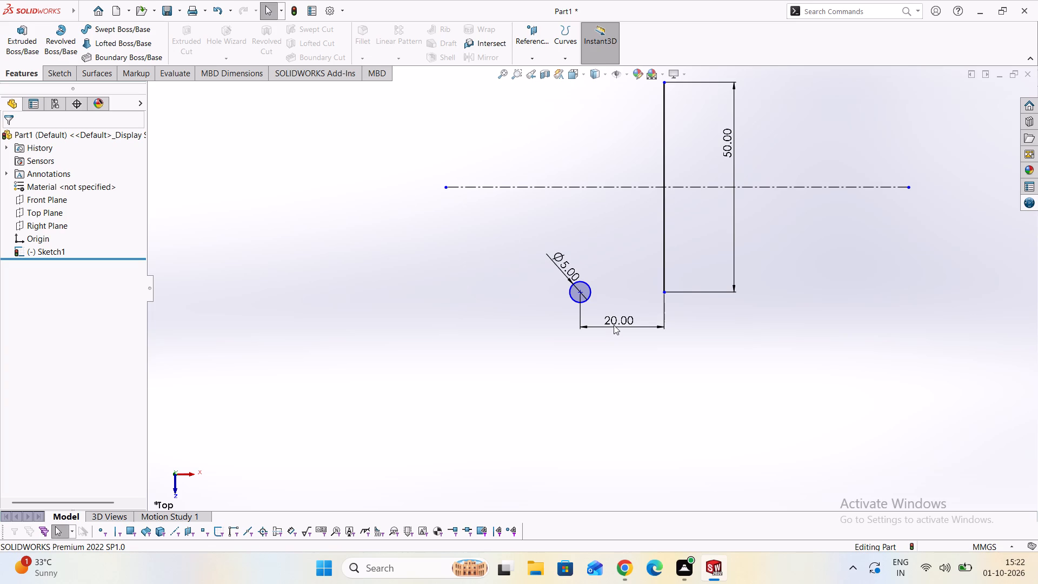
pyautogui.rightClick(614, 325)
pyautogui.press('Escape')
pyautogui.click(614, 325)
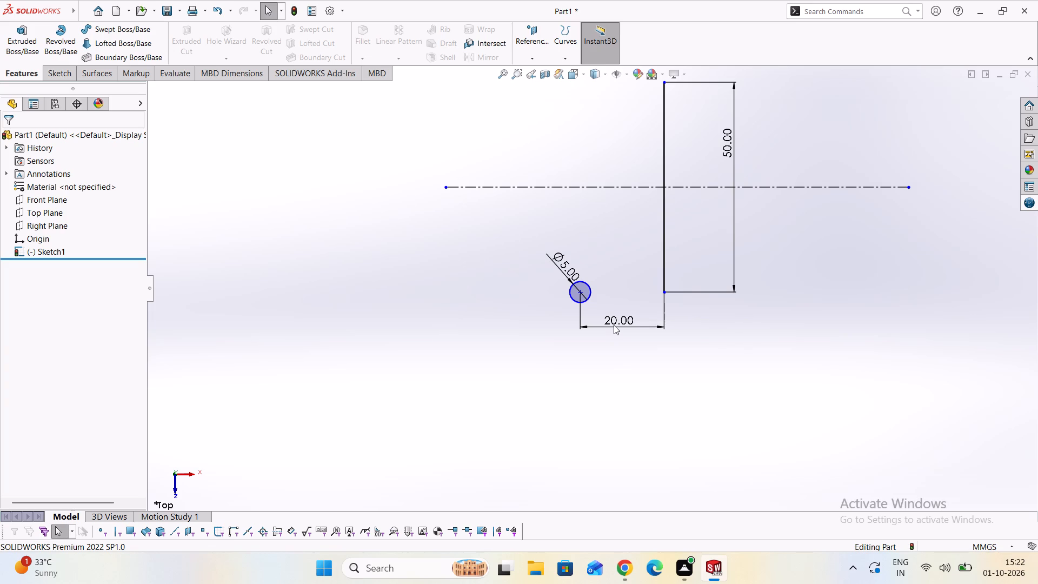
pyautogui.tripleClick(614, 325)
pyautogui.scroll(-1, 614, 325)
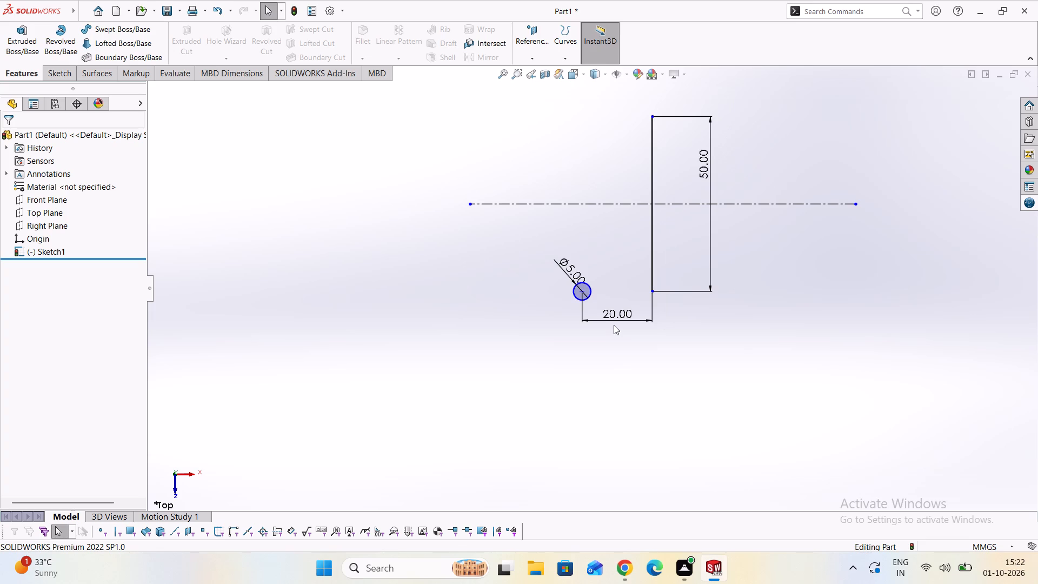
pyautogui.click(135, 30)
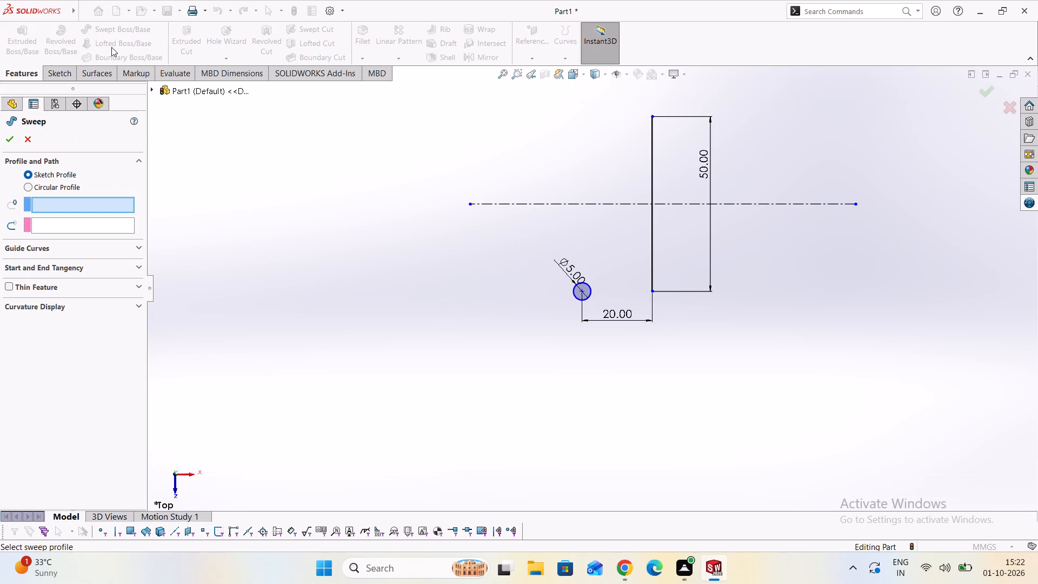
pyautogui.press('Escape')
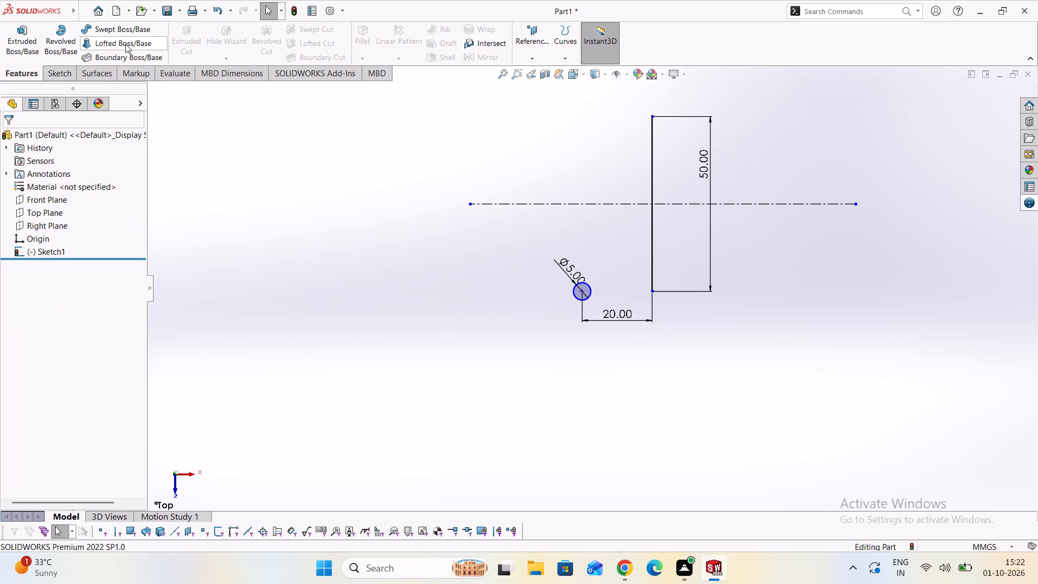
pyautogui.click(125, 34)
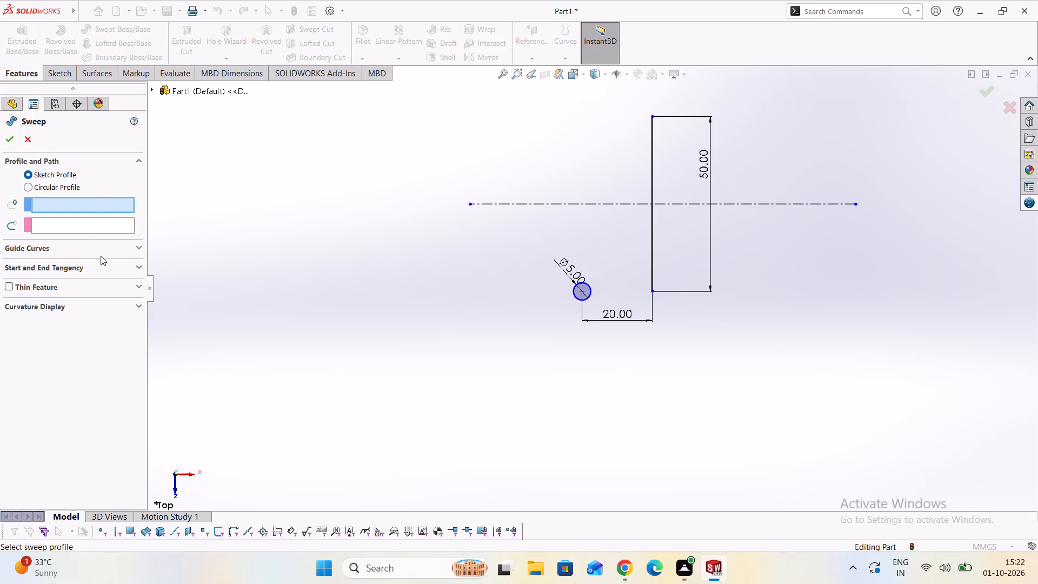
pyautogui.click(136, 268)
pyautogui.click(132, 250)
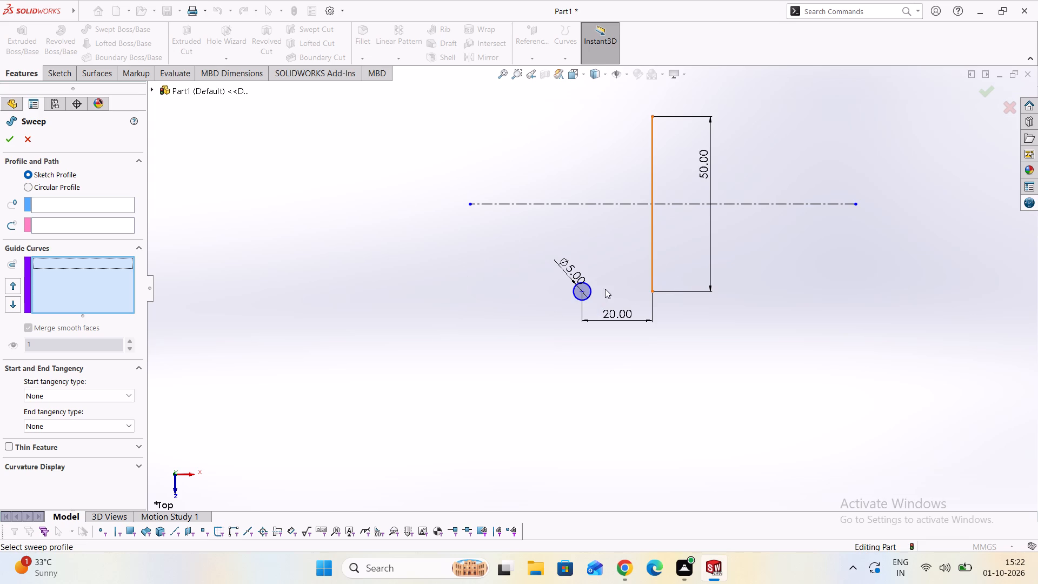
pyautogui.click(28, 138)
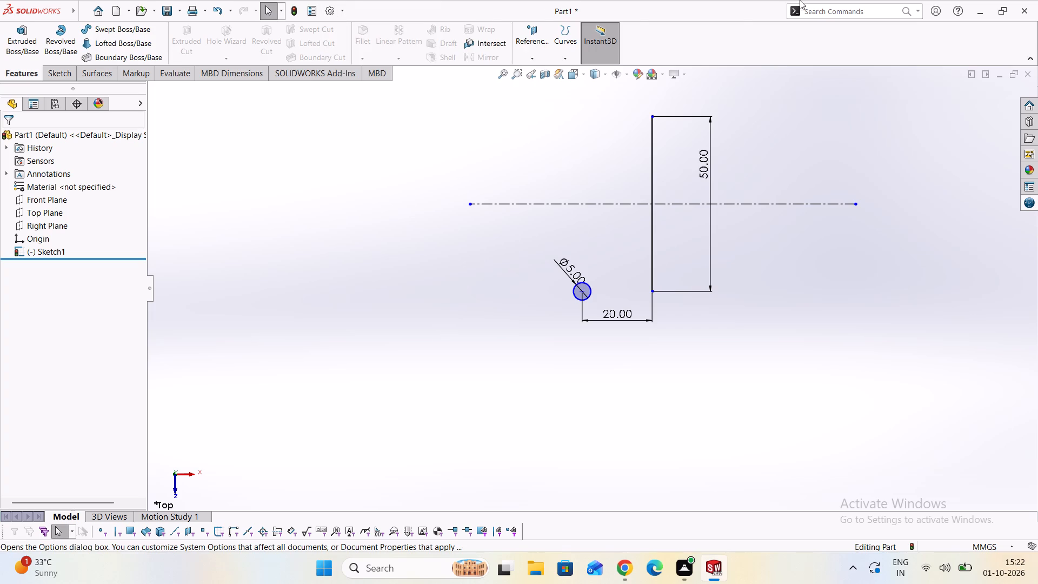
# Reopen the sketch for editing and try a line from the circle's centre to the vertical line's lower endpoint, then abandon it.
pyautogui.scroll(-3, 800, 0)
pyautogui.scroll(4, 563, 286)
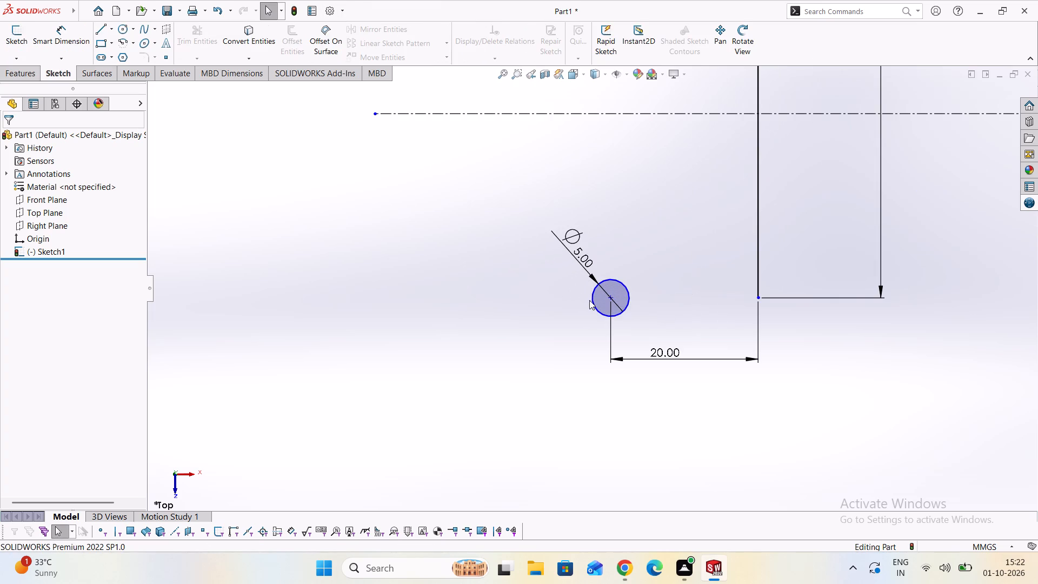
pyautogui.click(96, 30)
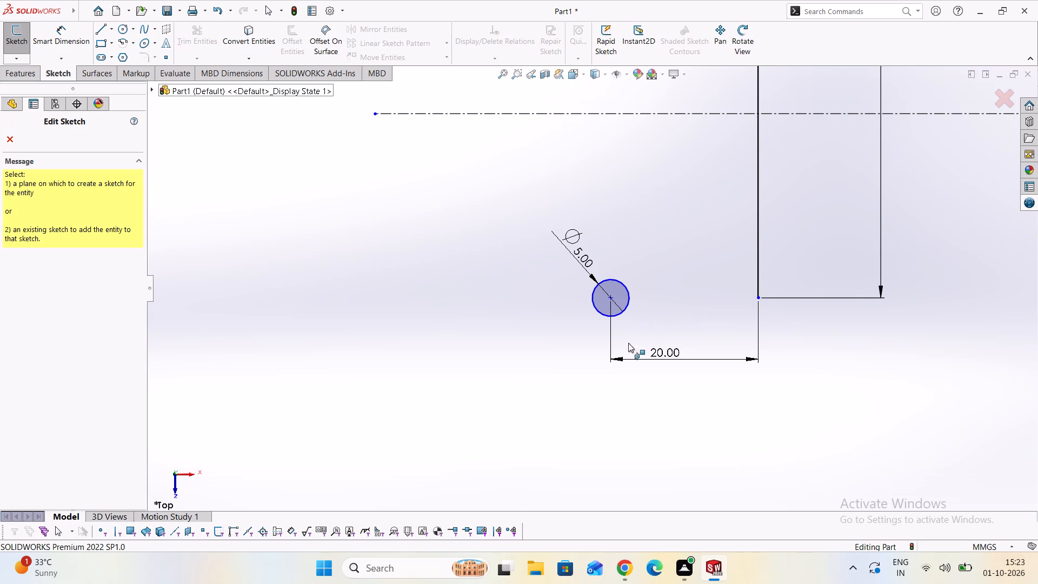
pyautogui.click(758, 295)
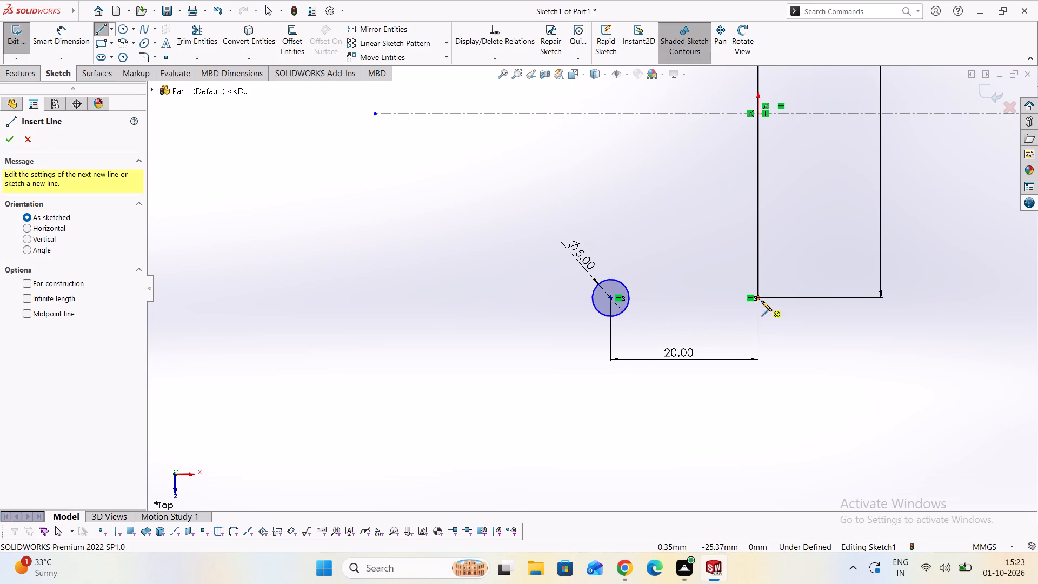
pyautogui.click(608, 300)
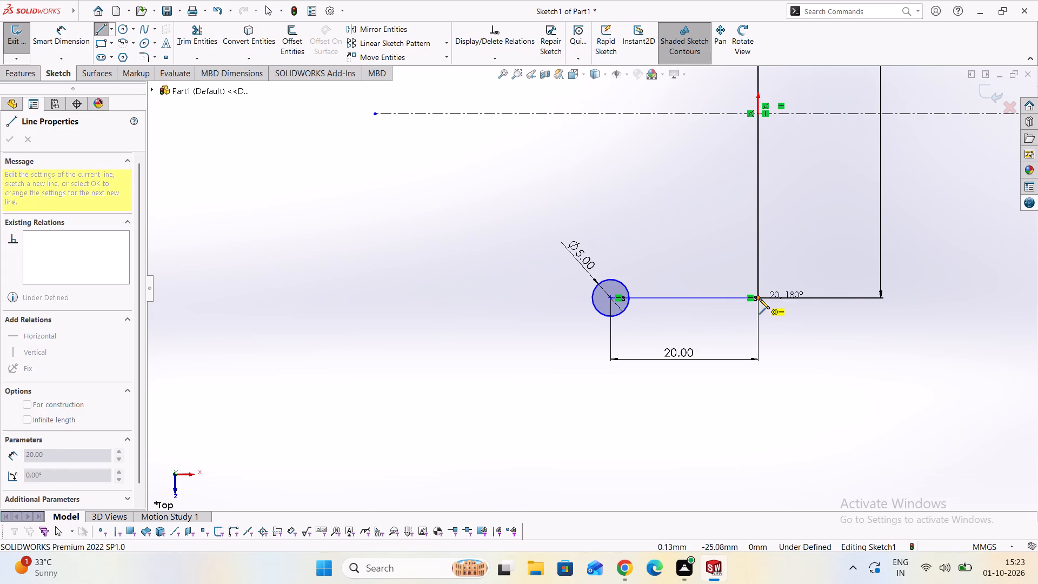
pyautogui.press('Escape')
pyautogui.press('Escape')
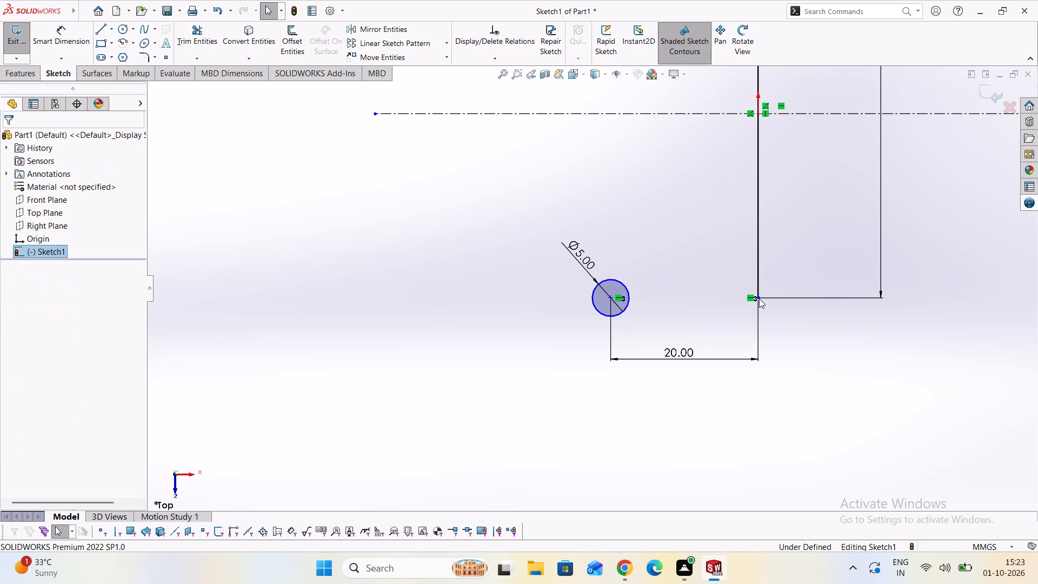
# Dimension the vertical distance from the circle's centre to the horizontal centreline as 25 mm.
pyautogui.scroll(-1, 759, 298)
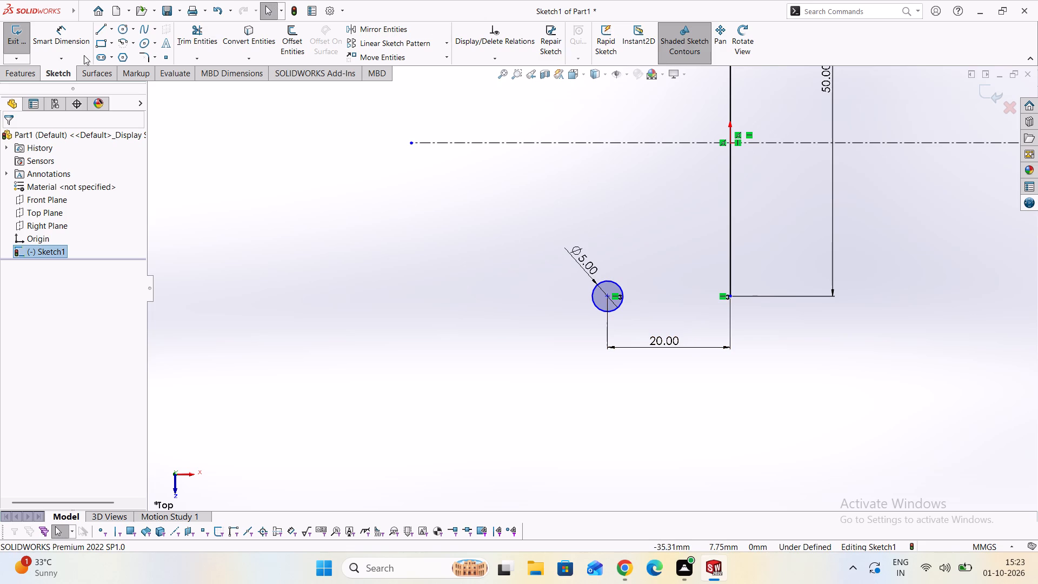
pyautogui.click(68, 32)
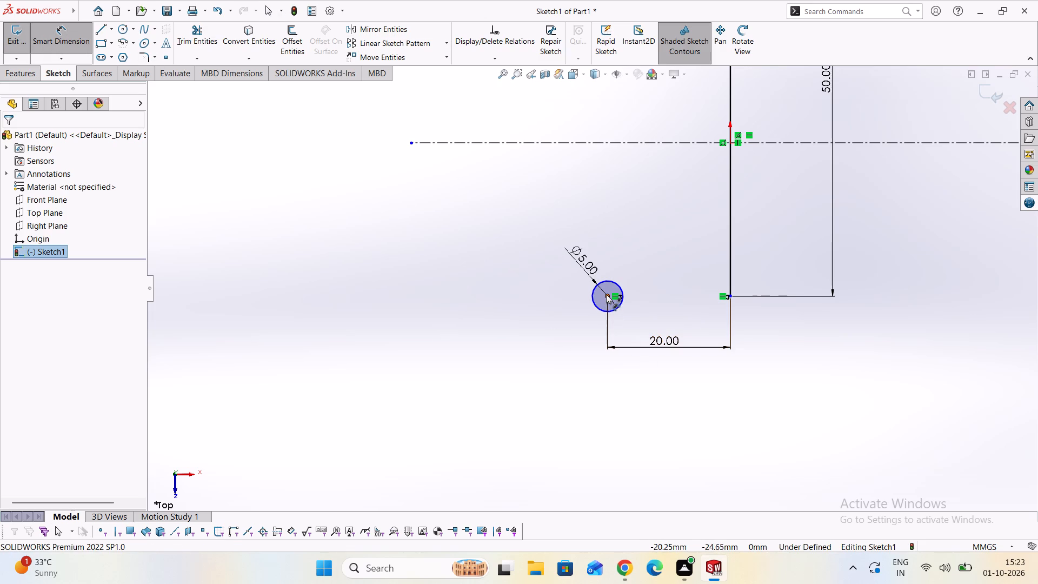
pyautogui.click(609, 297)
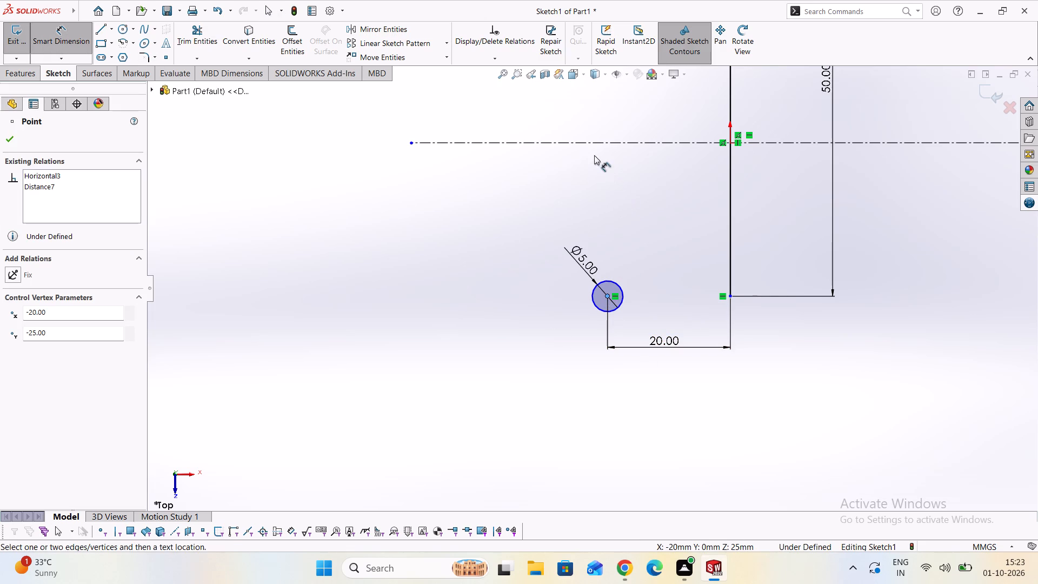
pyautogui.click(588, 142)
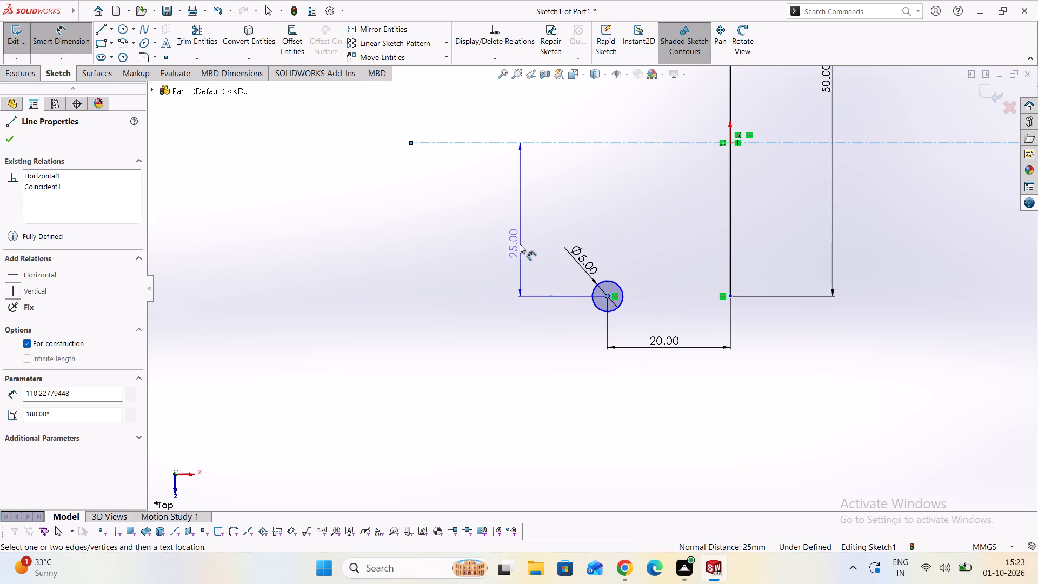
pyautogui.click(519, 245)
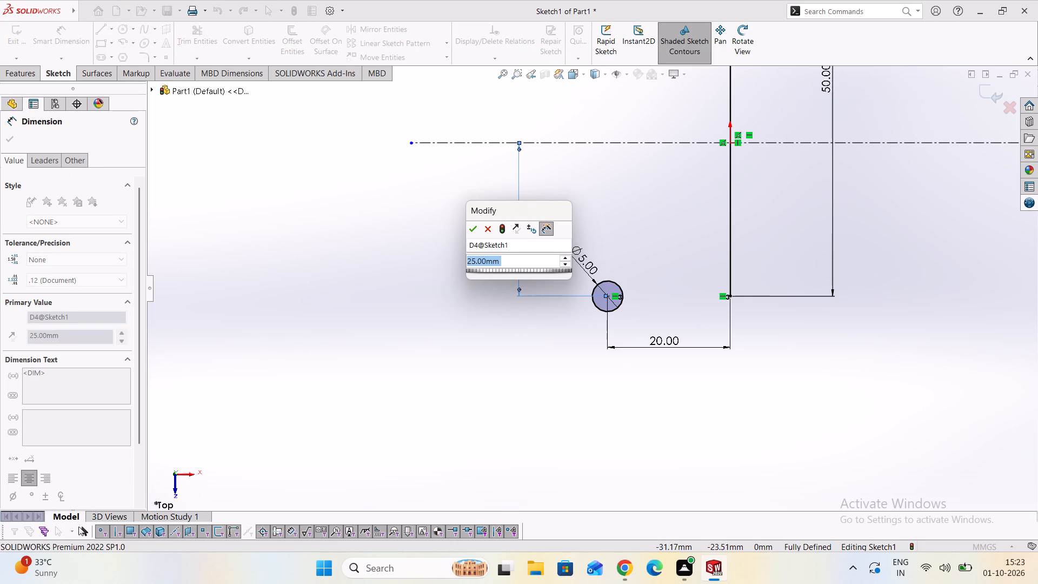
pyautogui.click(476, 233)
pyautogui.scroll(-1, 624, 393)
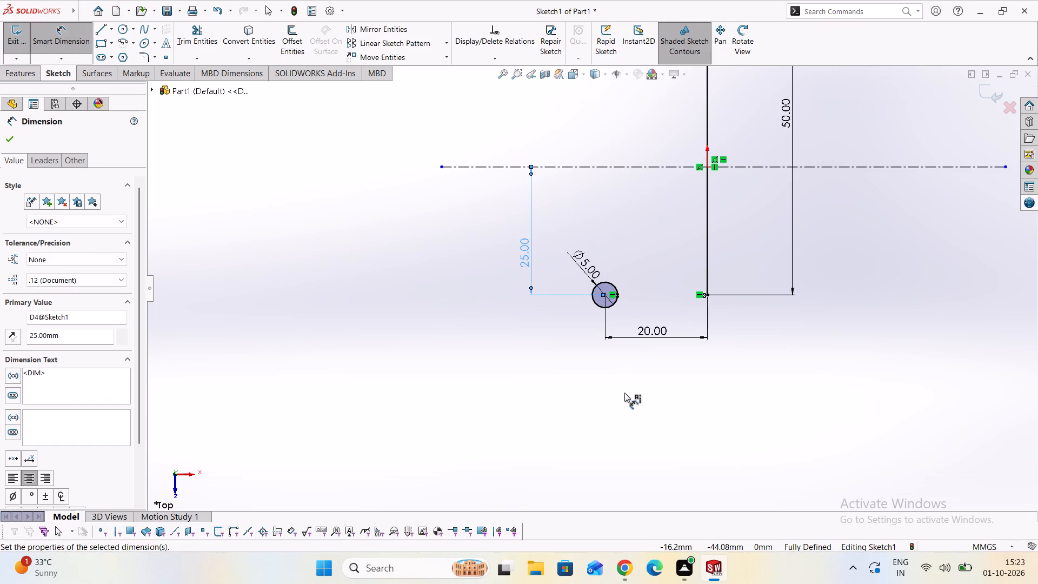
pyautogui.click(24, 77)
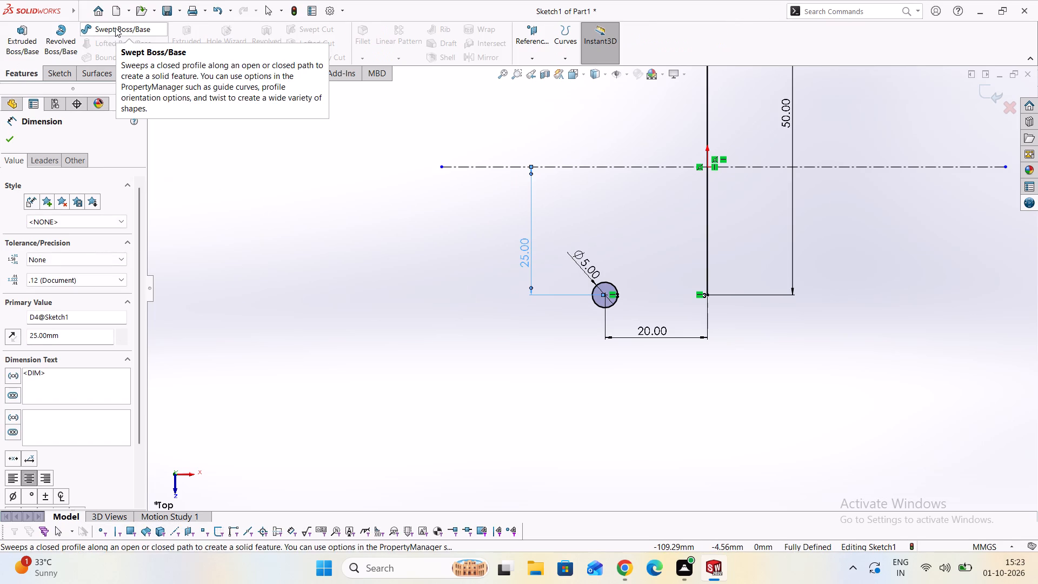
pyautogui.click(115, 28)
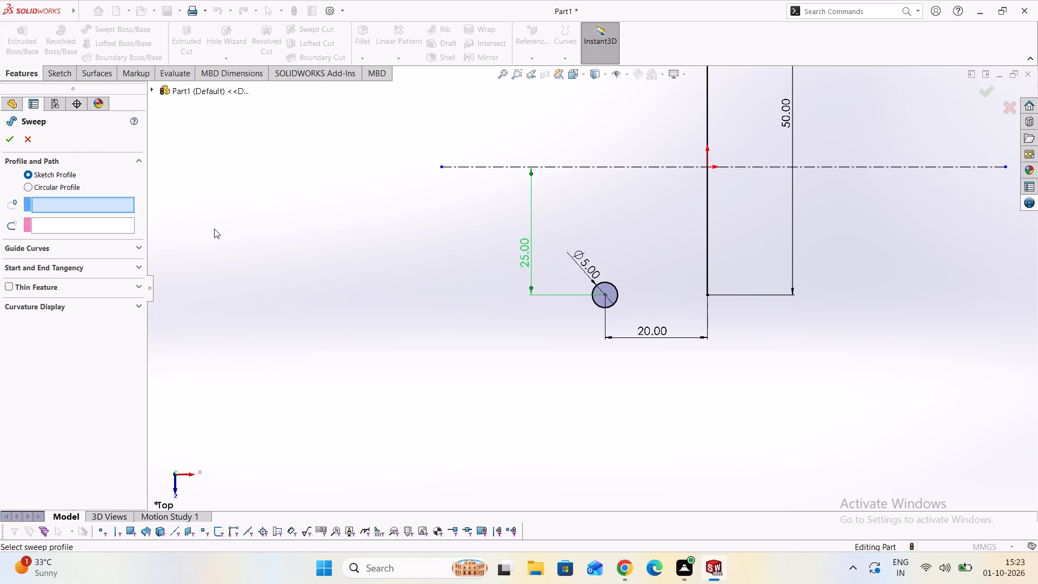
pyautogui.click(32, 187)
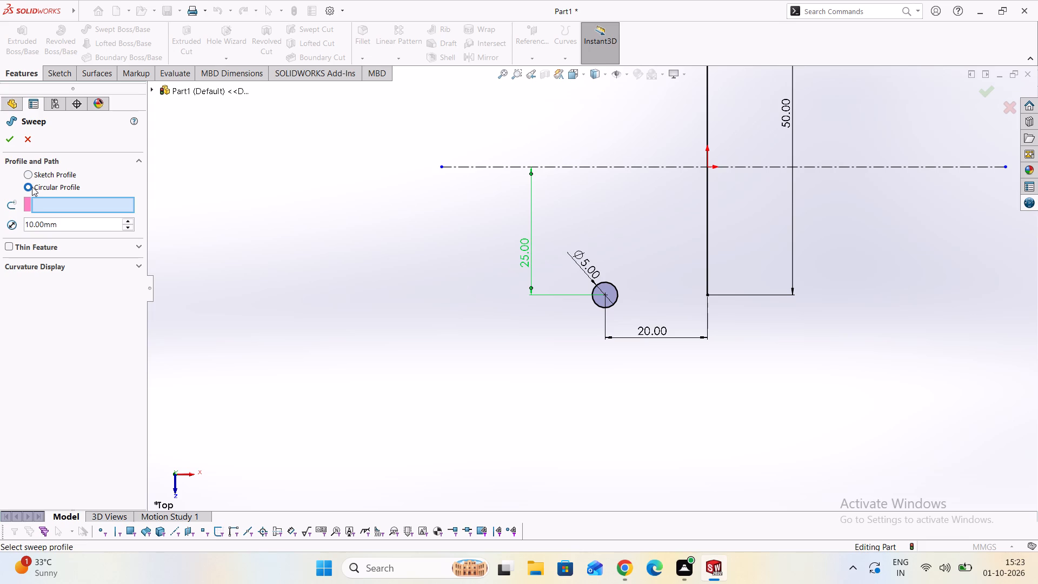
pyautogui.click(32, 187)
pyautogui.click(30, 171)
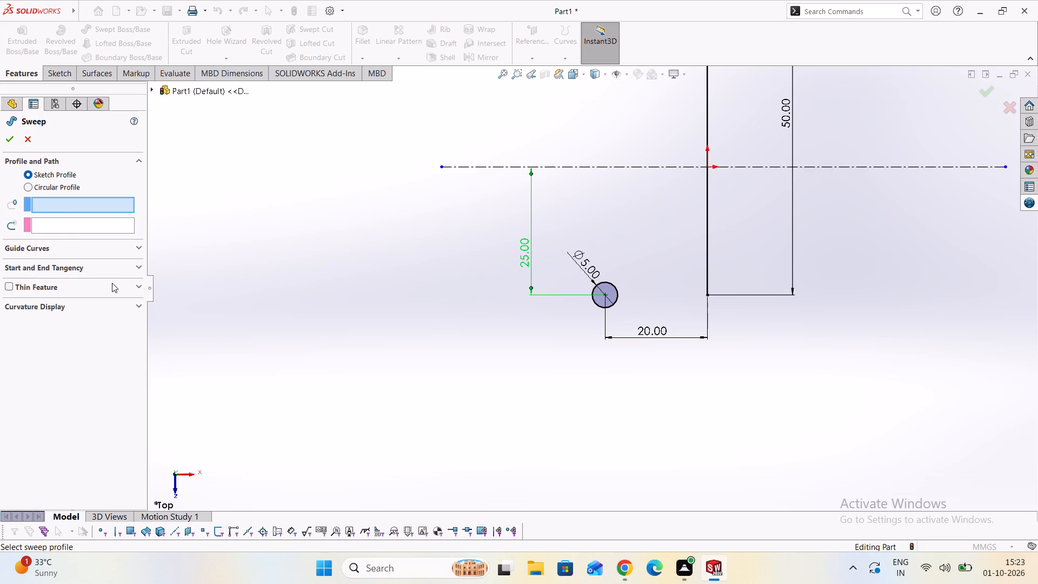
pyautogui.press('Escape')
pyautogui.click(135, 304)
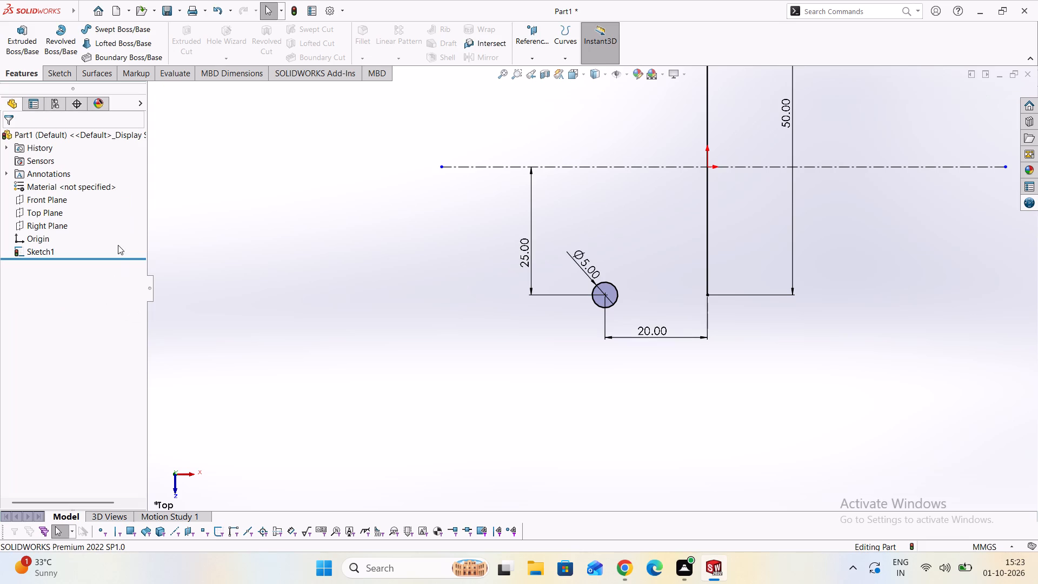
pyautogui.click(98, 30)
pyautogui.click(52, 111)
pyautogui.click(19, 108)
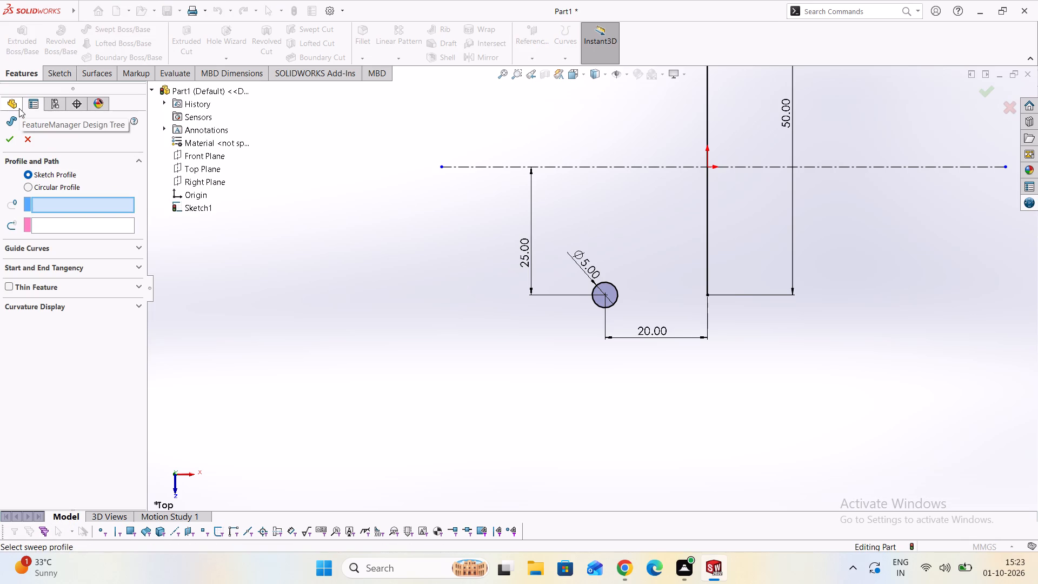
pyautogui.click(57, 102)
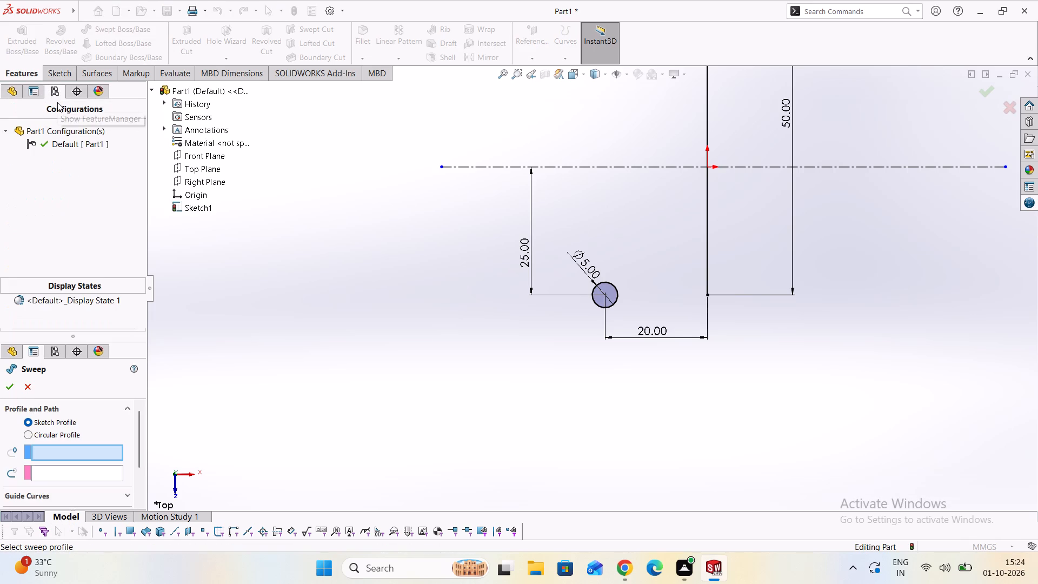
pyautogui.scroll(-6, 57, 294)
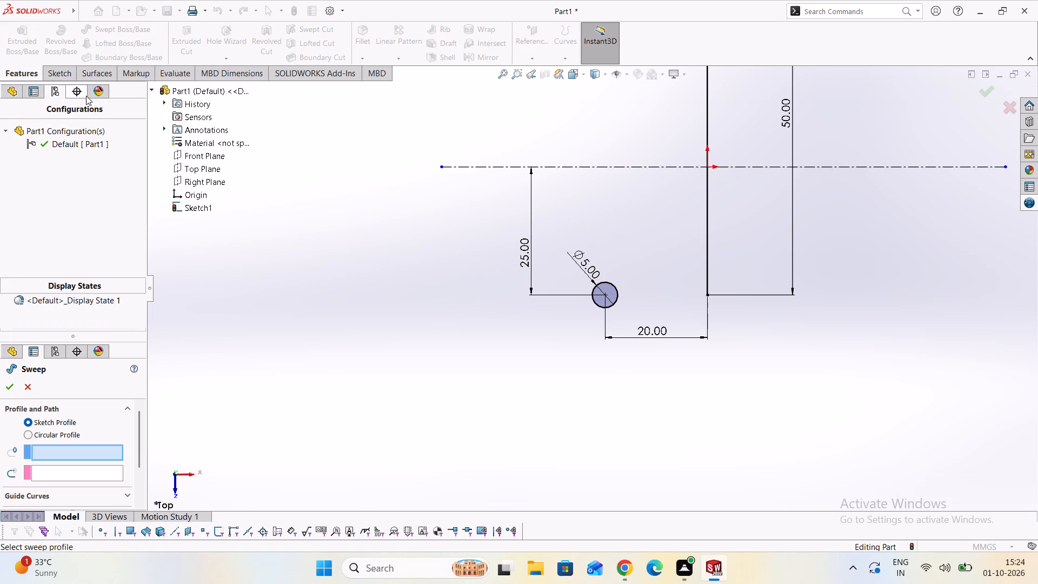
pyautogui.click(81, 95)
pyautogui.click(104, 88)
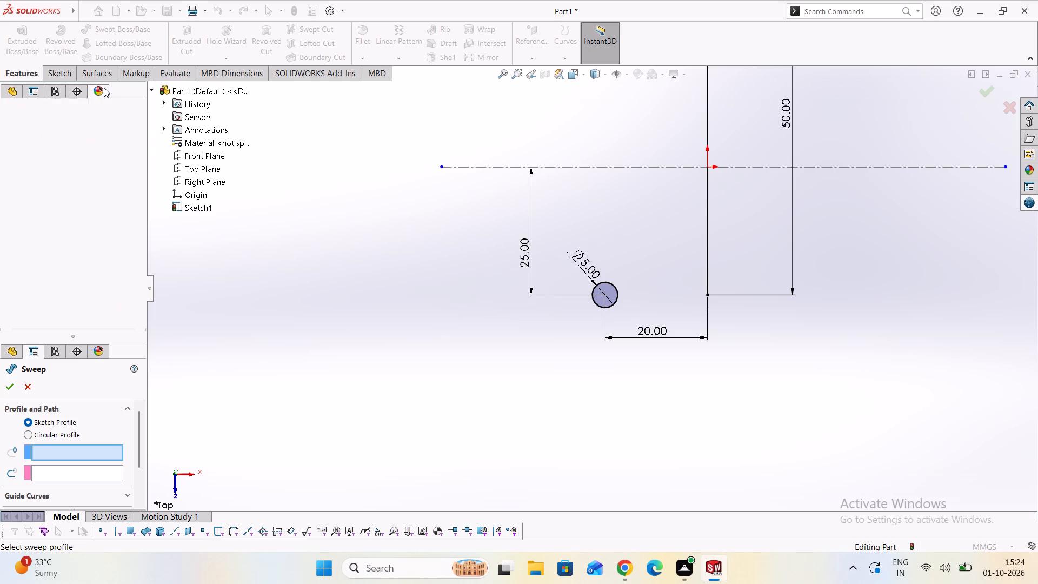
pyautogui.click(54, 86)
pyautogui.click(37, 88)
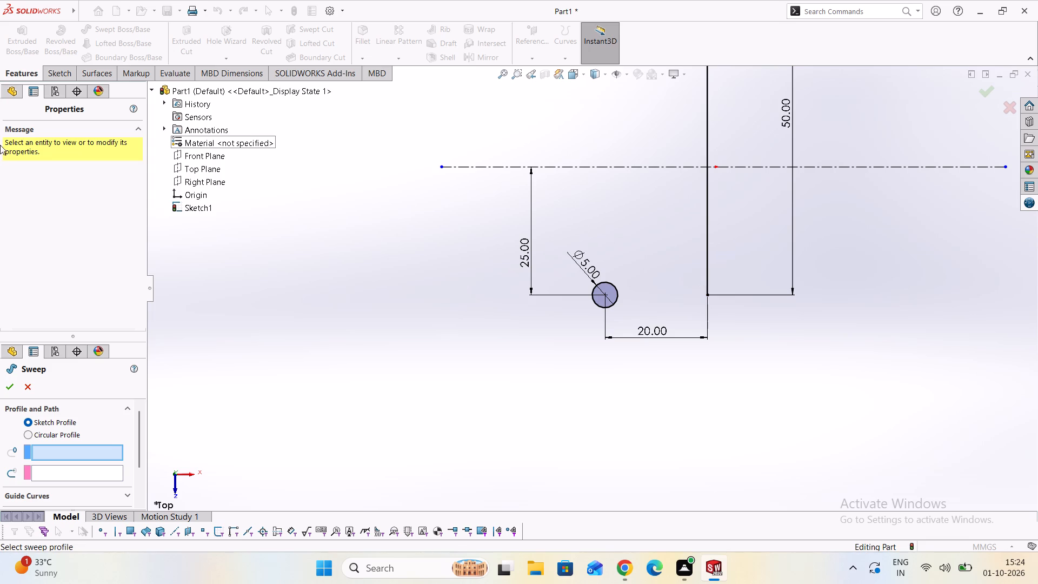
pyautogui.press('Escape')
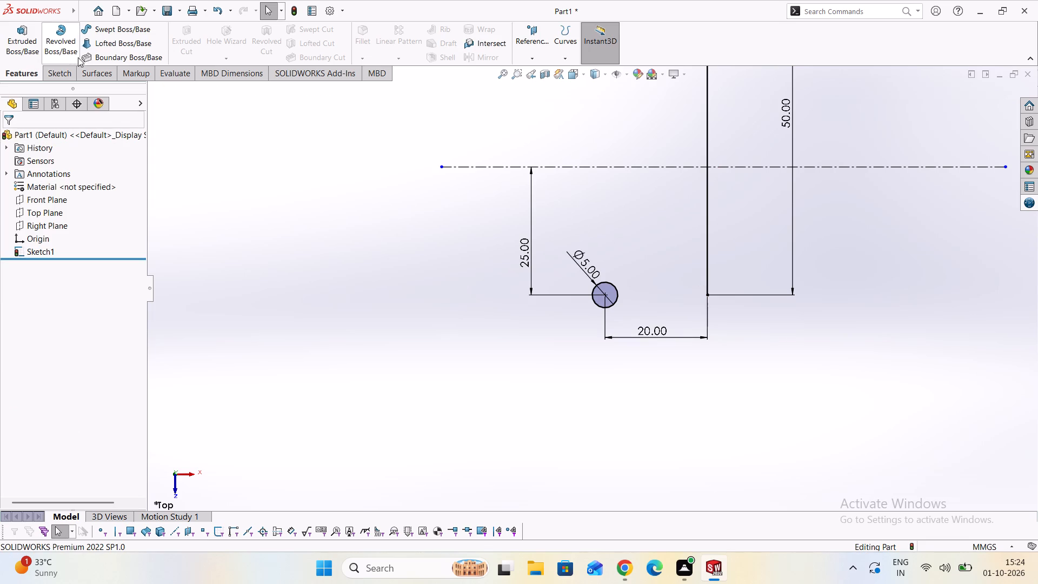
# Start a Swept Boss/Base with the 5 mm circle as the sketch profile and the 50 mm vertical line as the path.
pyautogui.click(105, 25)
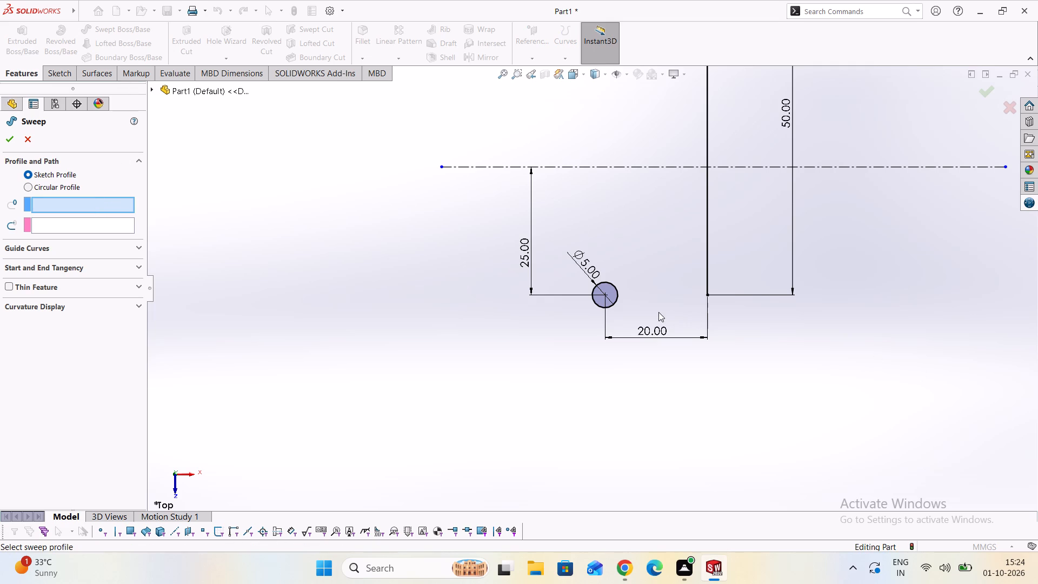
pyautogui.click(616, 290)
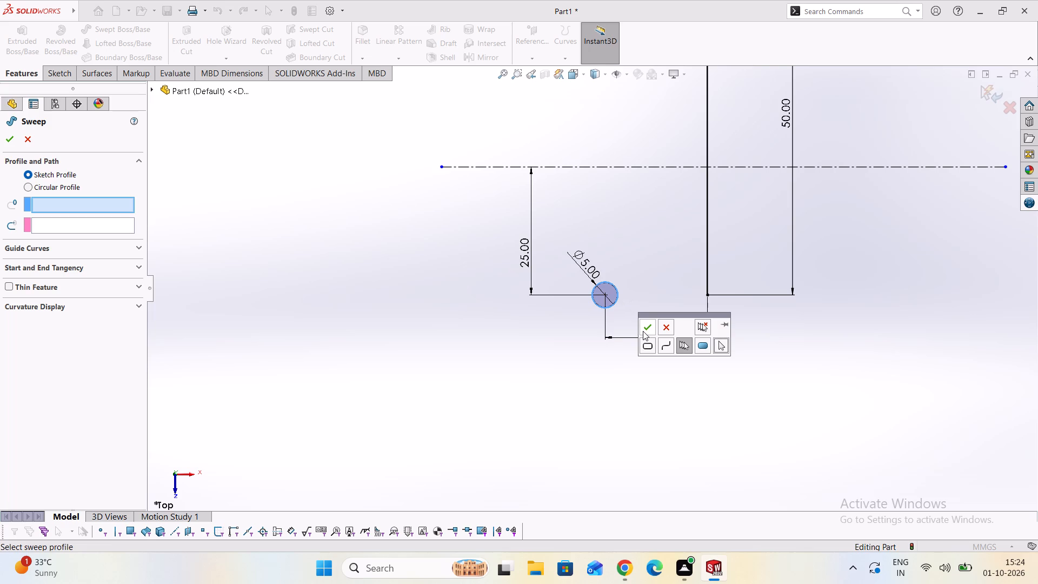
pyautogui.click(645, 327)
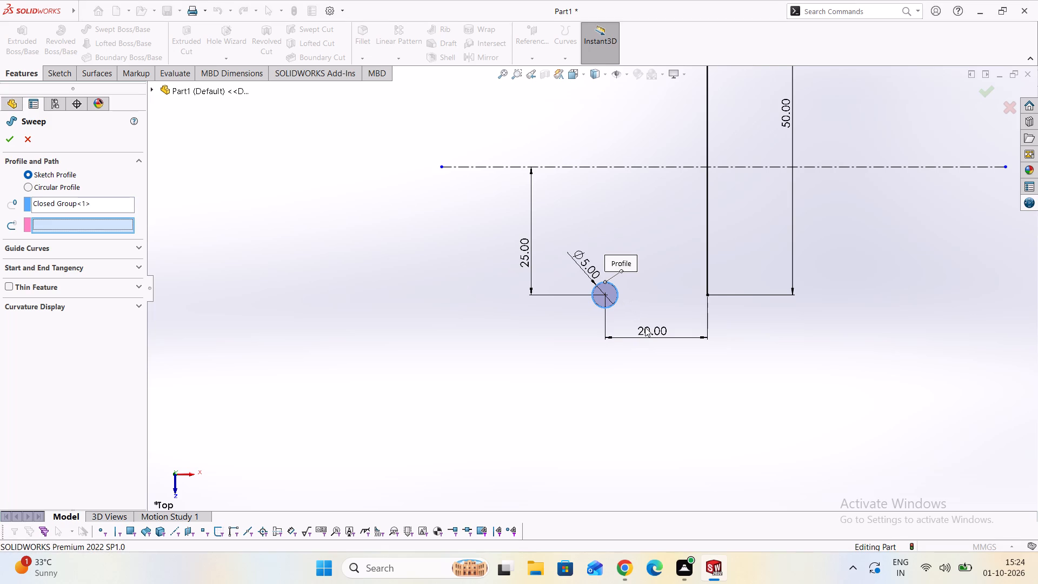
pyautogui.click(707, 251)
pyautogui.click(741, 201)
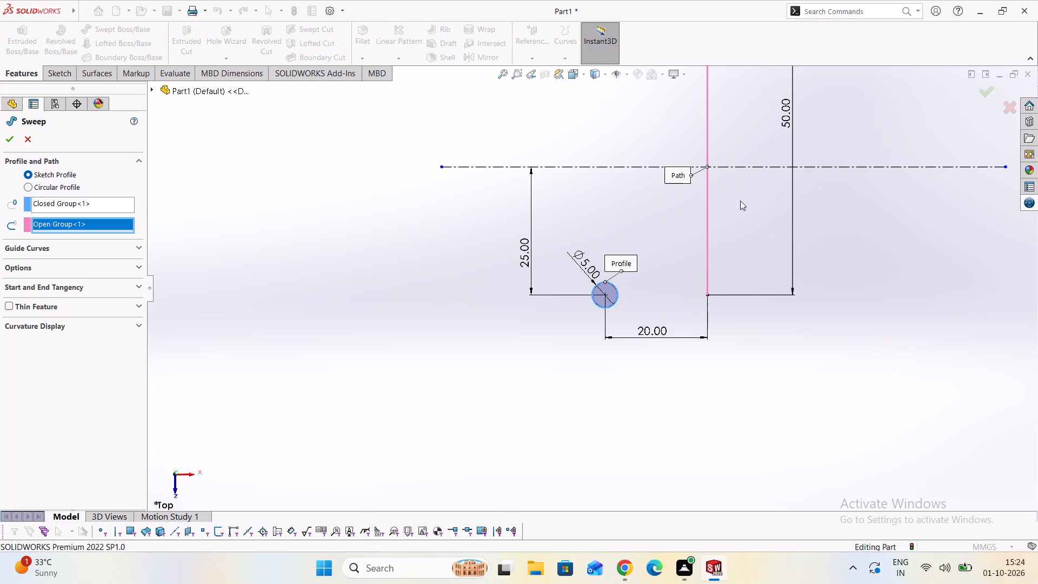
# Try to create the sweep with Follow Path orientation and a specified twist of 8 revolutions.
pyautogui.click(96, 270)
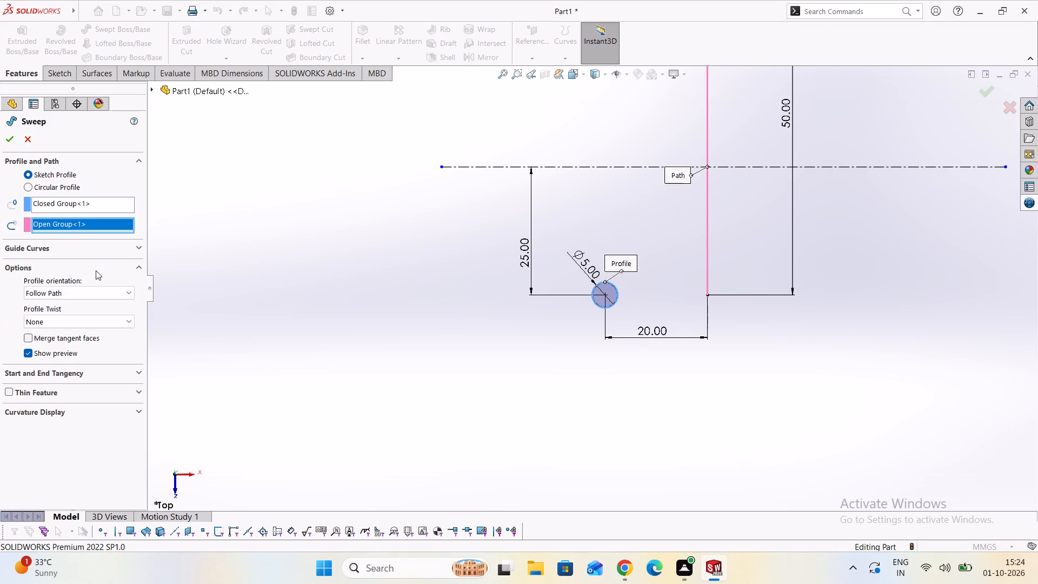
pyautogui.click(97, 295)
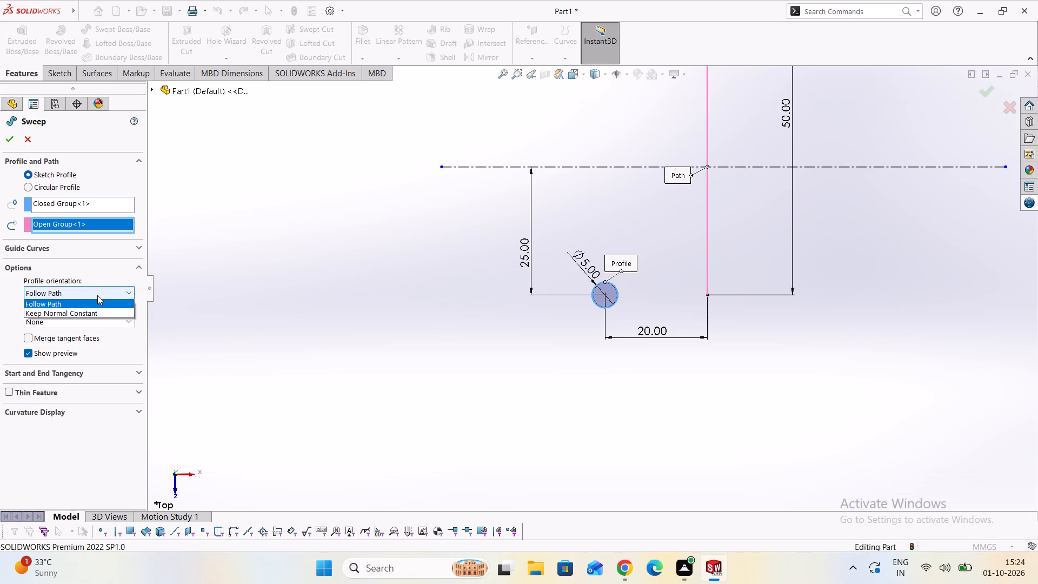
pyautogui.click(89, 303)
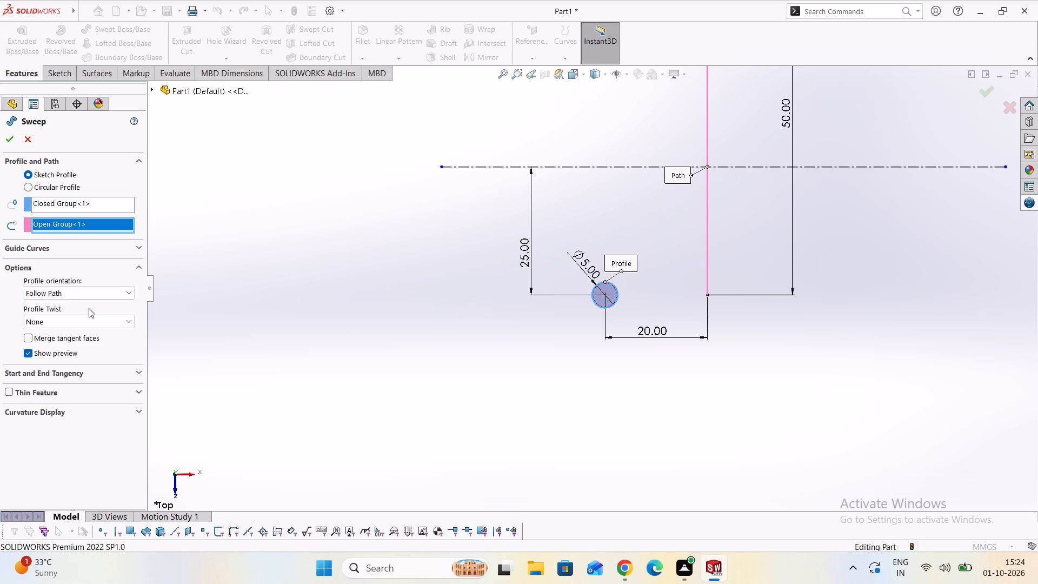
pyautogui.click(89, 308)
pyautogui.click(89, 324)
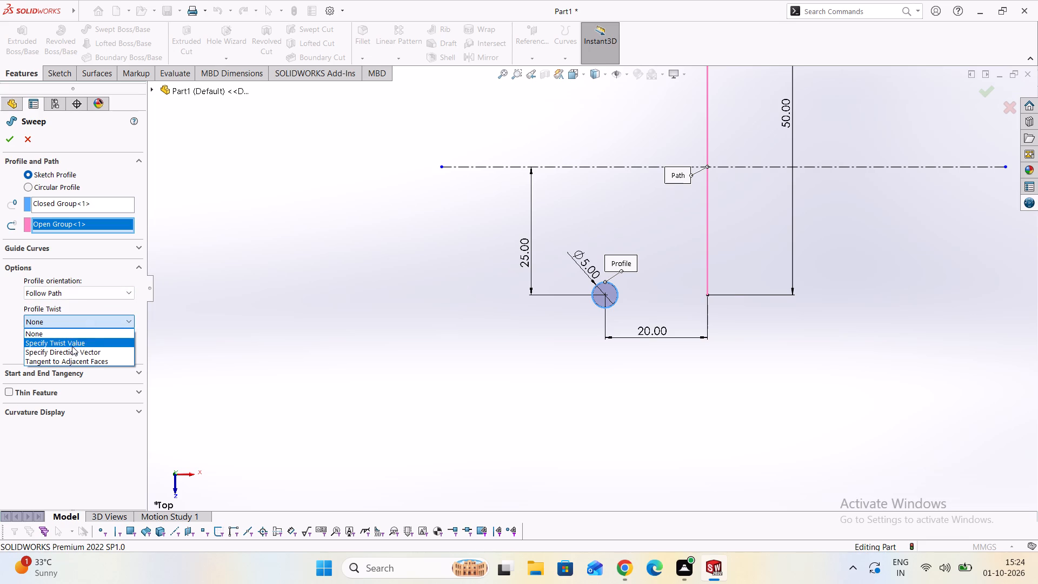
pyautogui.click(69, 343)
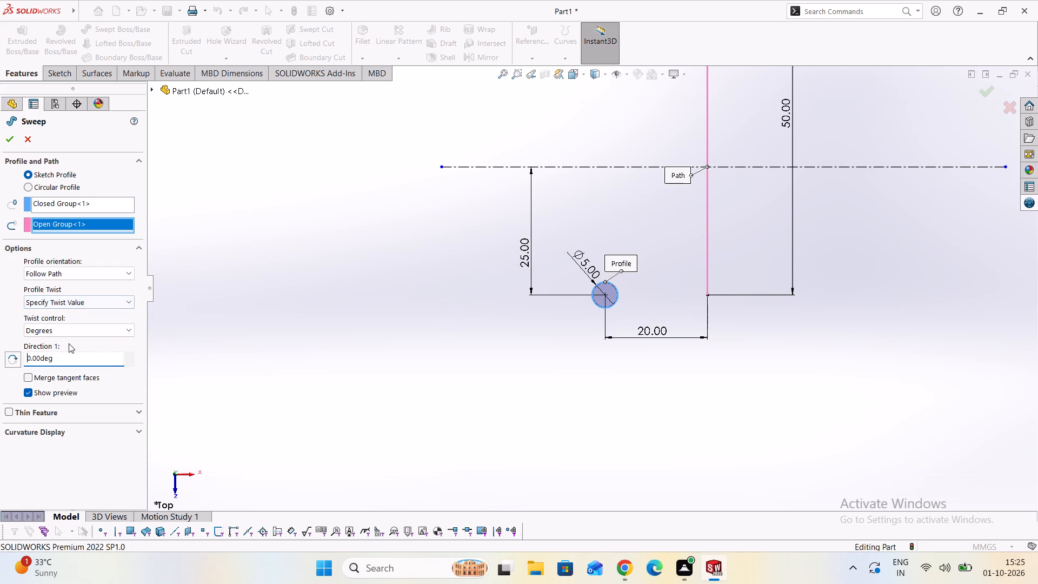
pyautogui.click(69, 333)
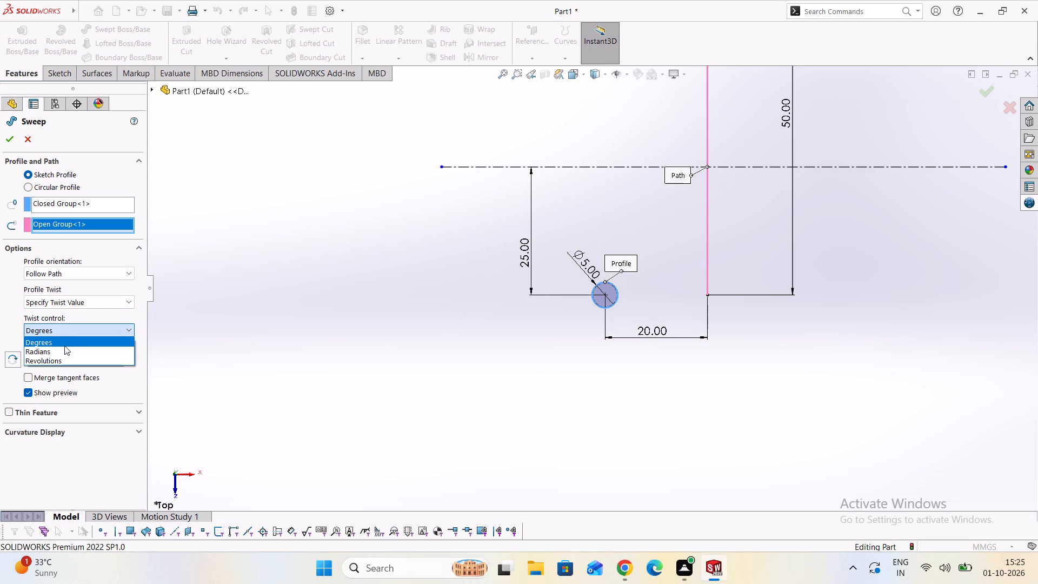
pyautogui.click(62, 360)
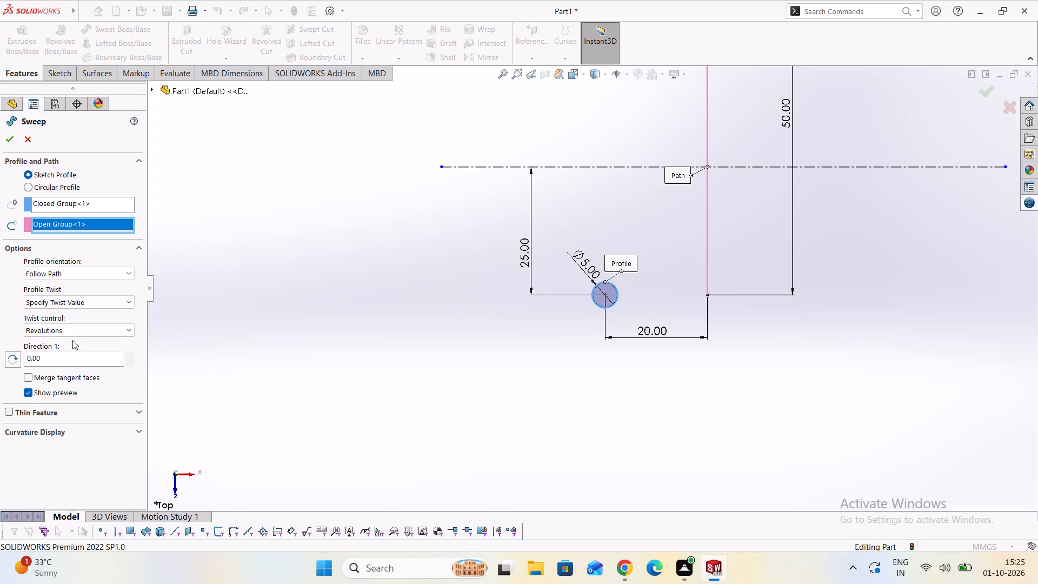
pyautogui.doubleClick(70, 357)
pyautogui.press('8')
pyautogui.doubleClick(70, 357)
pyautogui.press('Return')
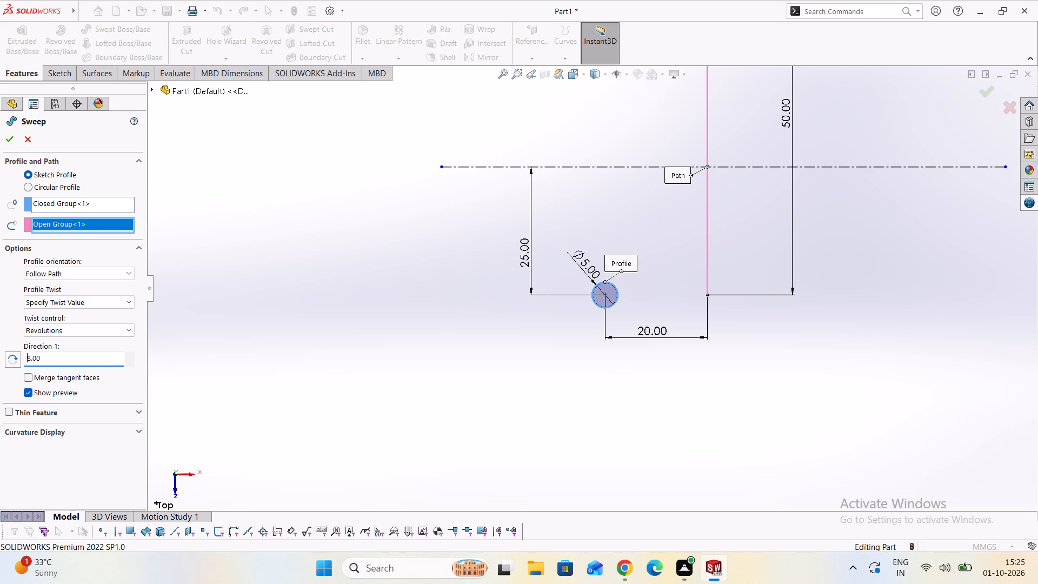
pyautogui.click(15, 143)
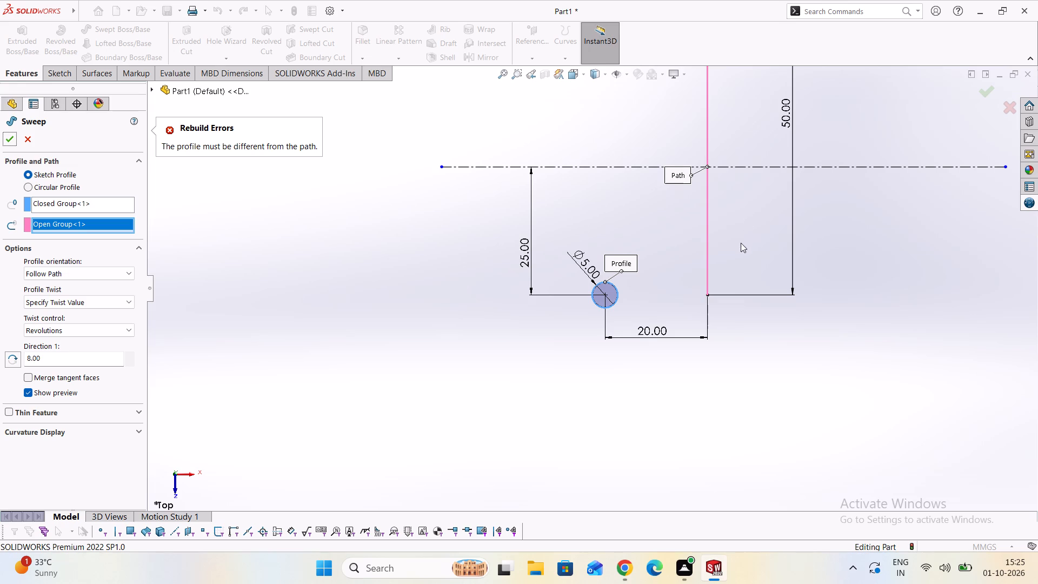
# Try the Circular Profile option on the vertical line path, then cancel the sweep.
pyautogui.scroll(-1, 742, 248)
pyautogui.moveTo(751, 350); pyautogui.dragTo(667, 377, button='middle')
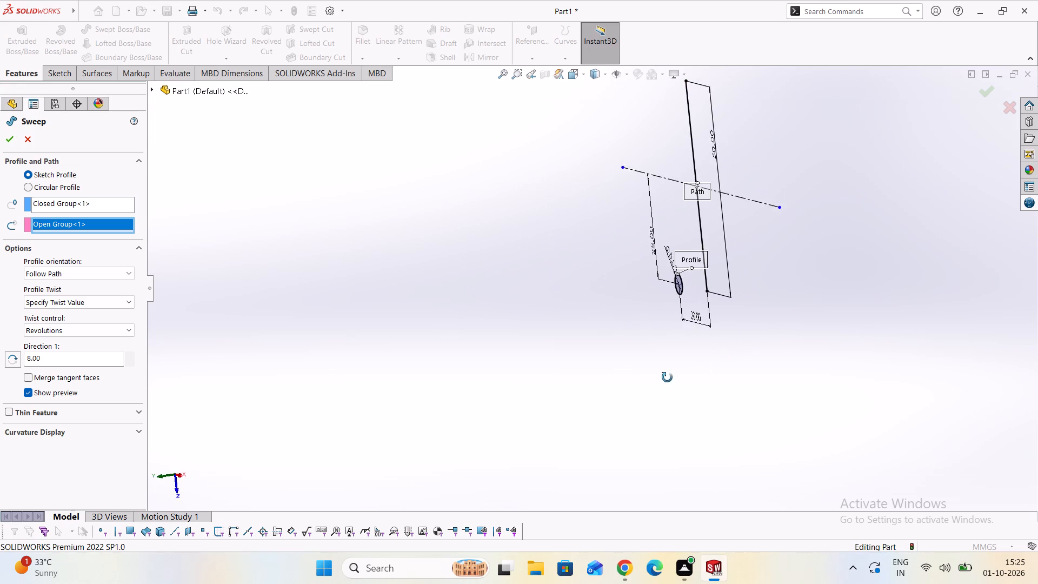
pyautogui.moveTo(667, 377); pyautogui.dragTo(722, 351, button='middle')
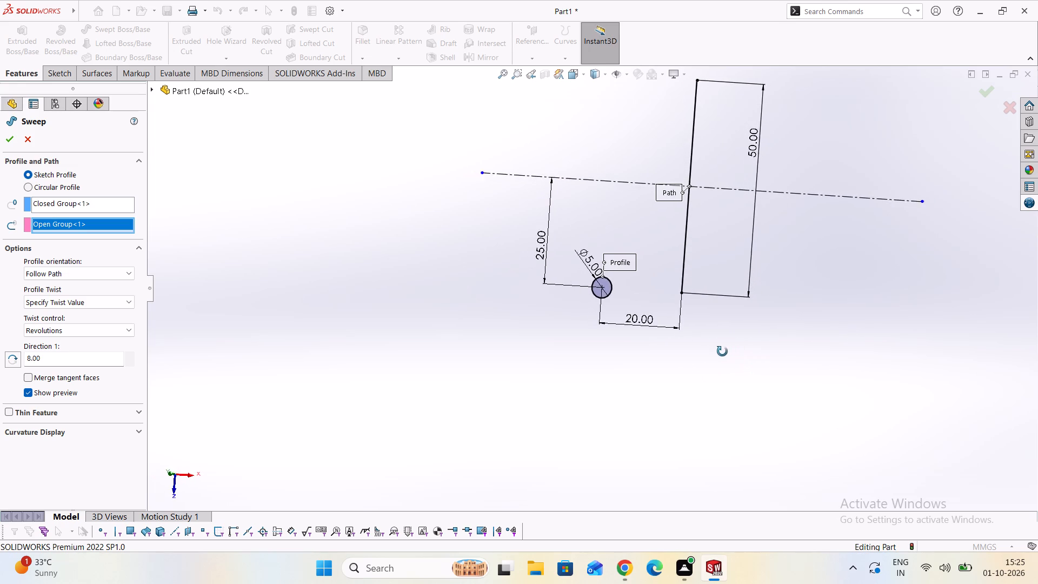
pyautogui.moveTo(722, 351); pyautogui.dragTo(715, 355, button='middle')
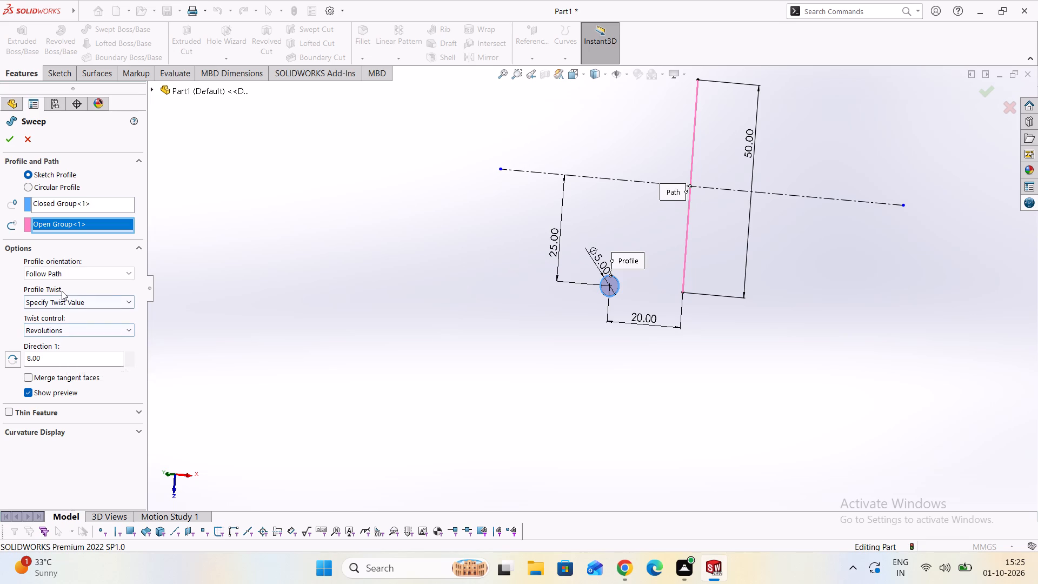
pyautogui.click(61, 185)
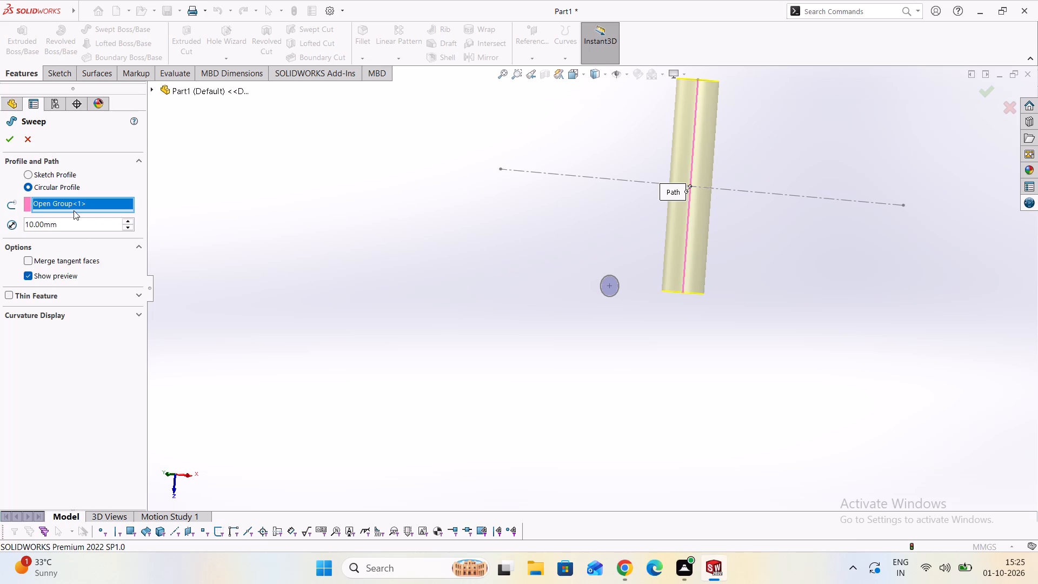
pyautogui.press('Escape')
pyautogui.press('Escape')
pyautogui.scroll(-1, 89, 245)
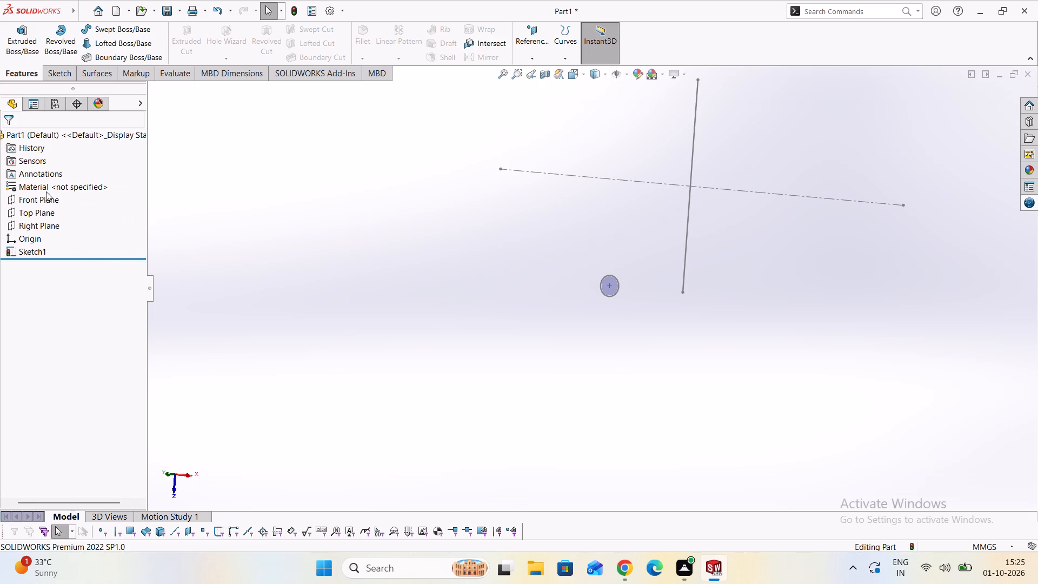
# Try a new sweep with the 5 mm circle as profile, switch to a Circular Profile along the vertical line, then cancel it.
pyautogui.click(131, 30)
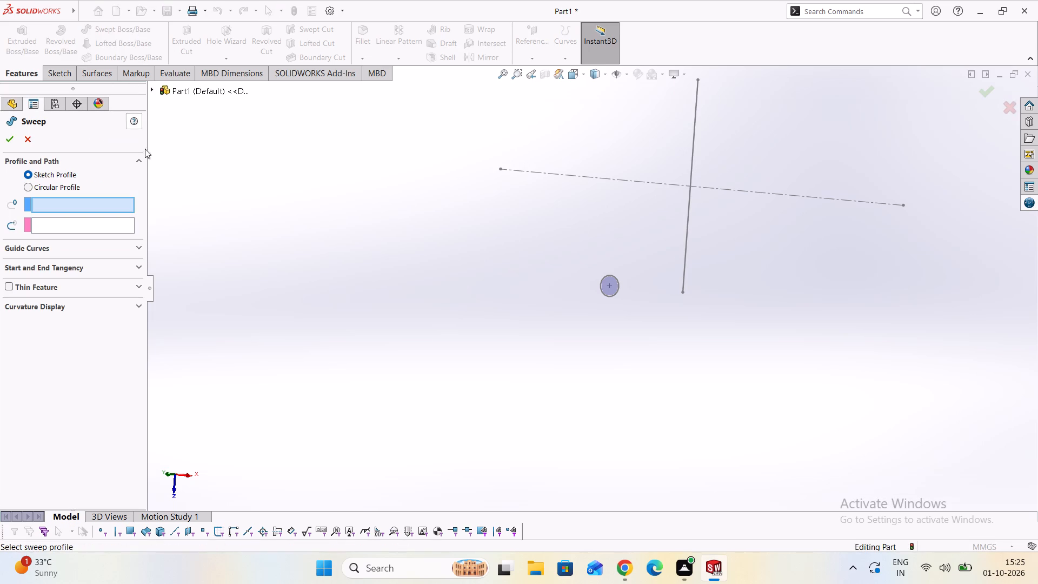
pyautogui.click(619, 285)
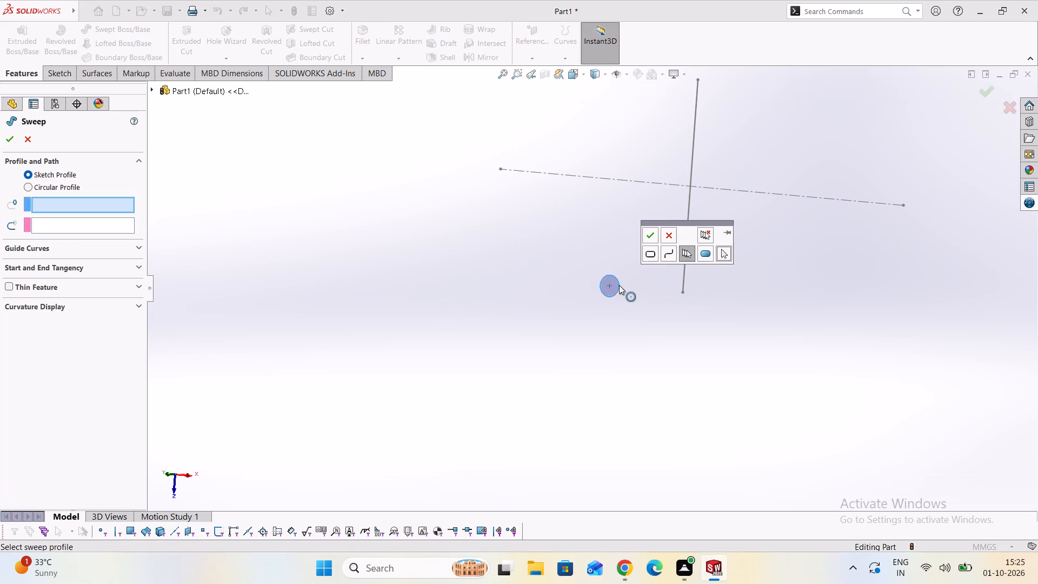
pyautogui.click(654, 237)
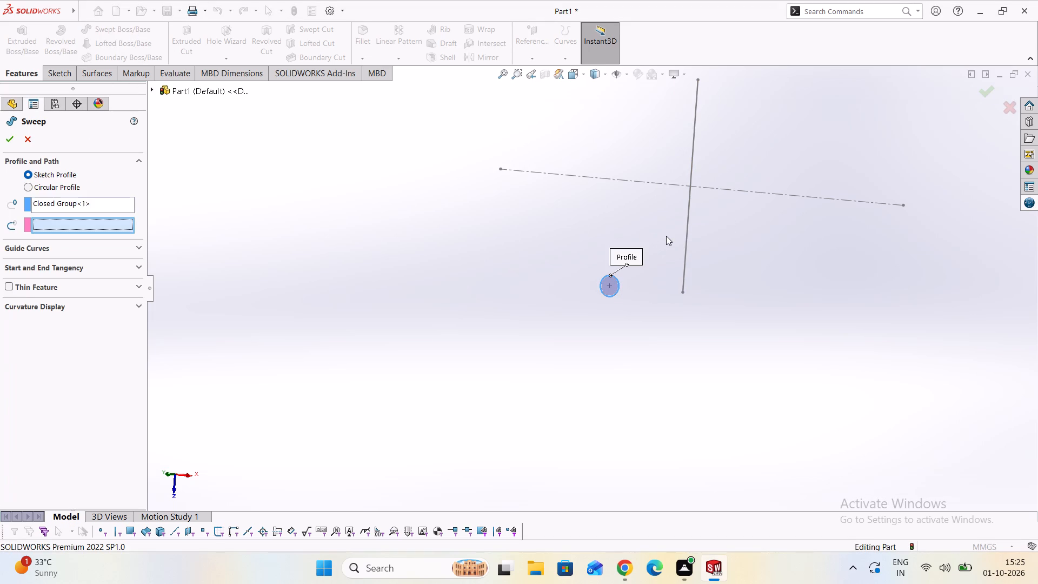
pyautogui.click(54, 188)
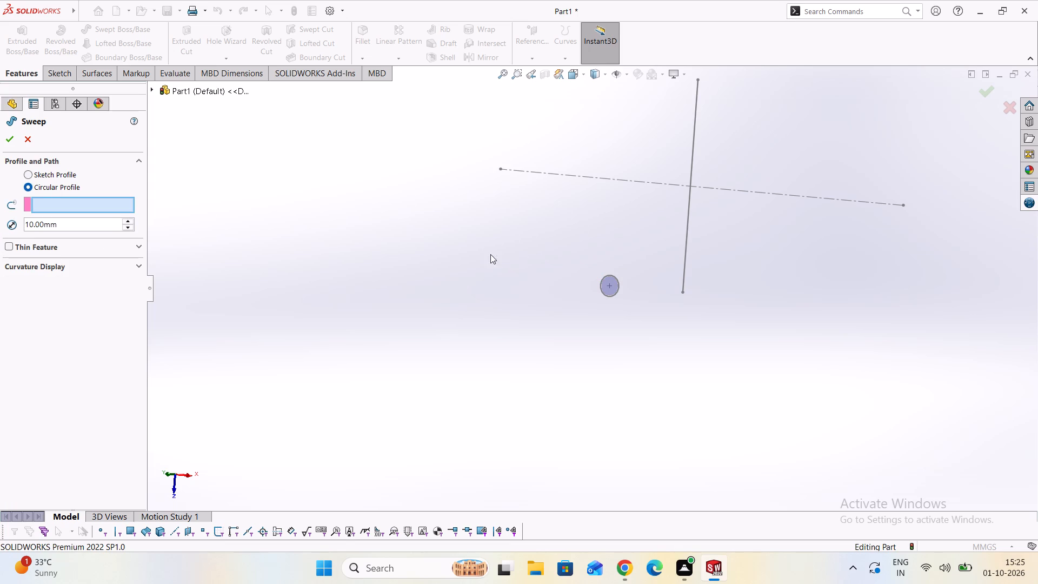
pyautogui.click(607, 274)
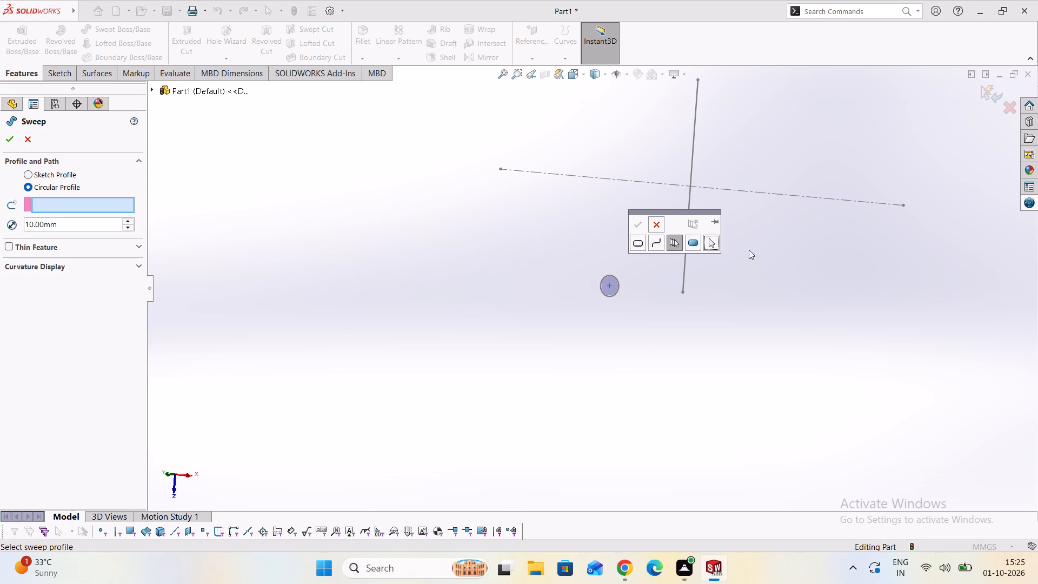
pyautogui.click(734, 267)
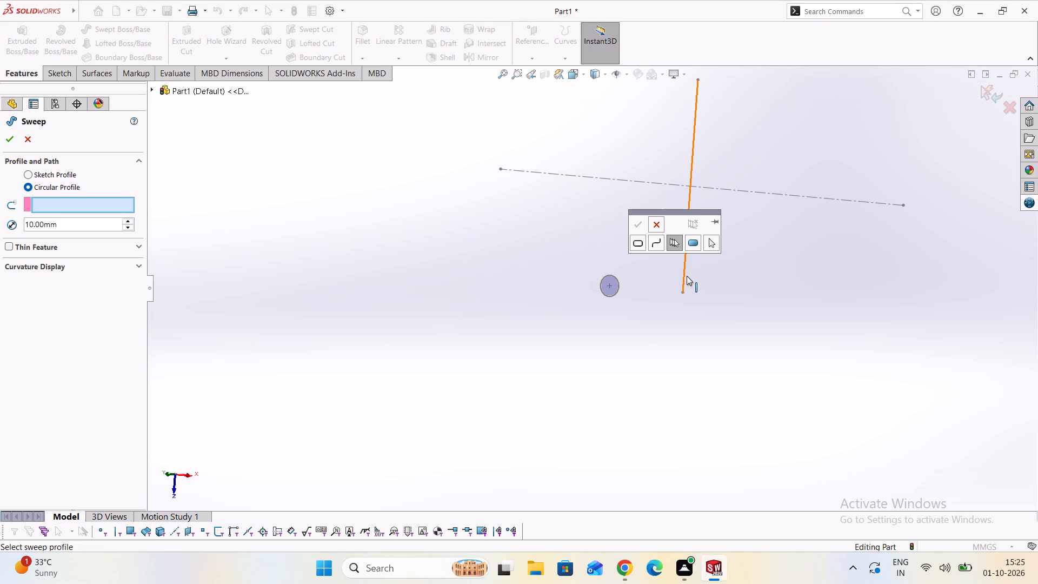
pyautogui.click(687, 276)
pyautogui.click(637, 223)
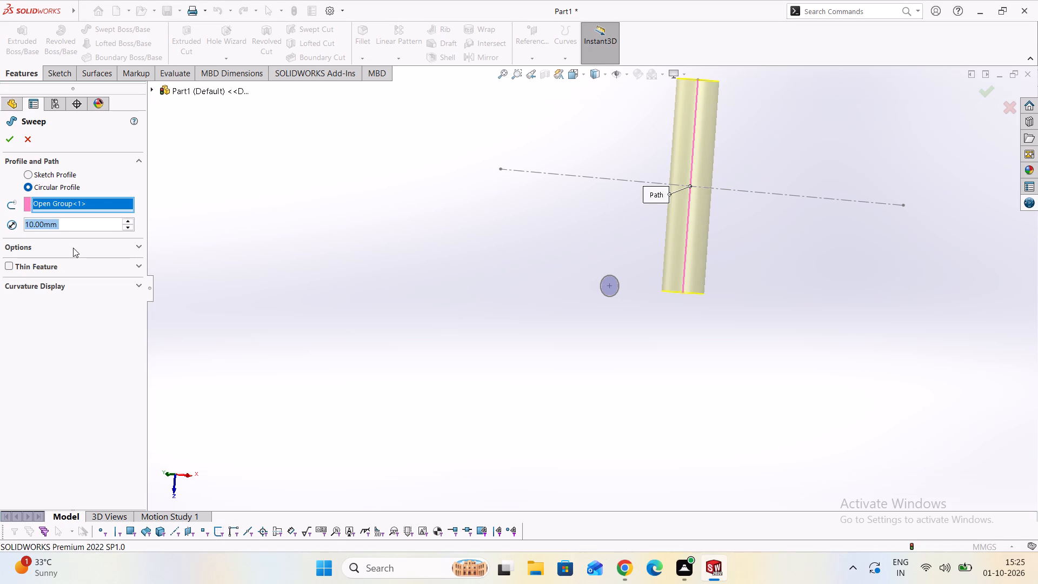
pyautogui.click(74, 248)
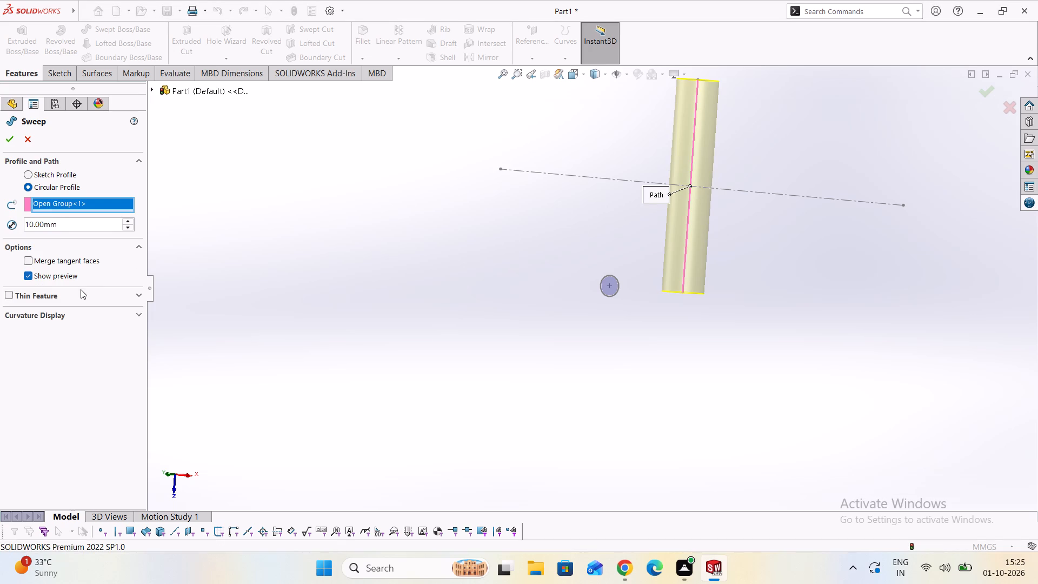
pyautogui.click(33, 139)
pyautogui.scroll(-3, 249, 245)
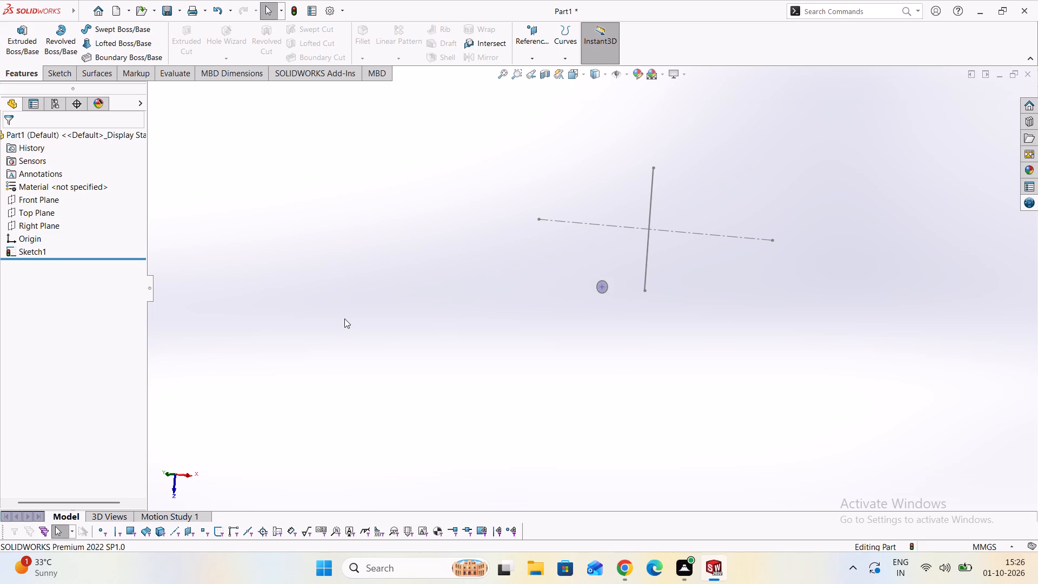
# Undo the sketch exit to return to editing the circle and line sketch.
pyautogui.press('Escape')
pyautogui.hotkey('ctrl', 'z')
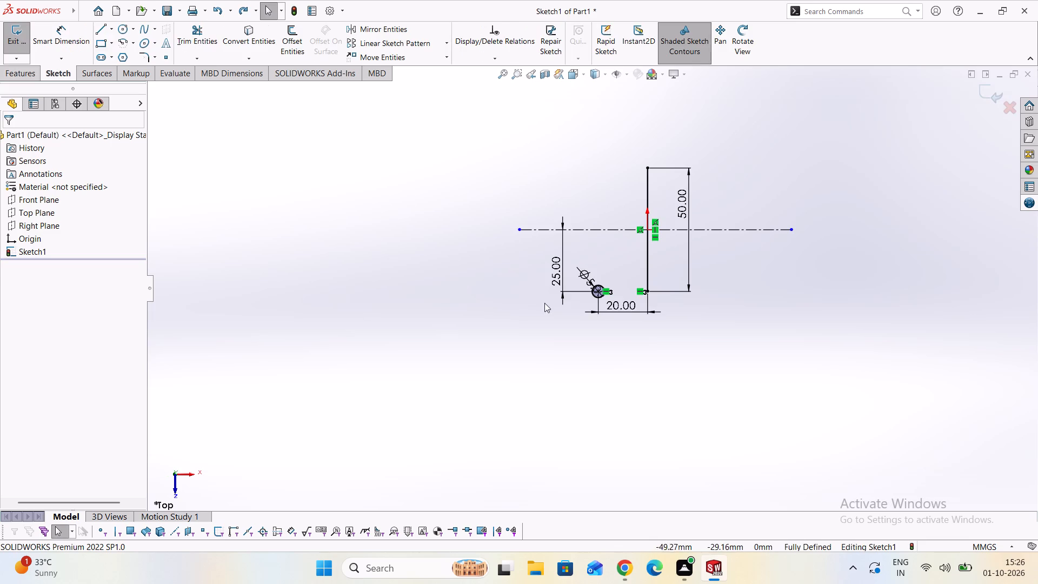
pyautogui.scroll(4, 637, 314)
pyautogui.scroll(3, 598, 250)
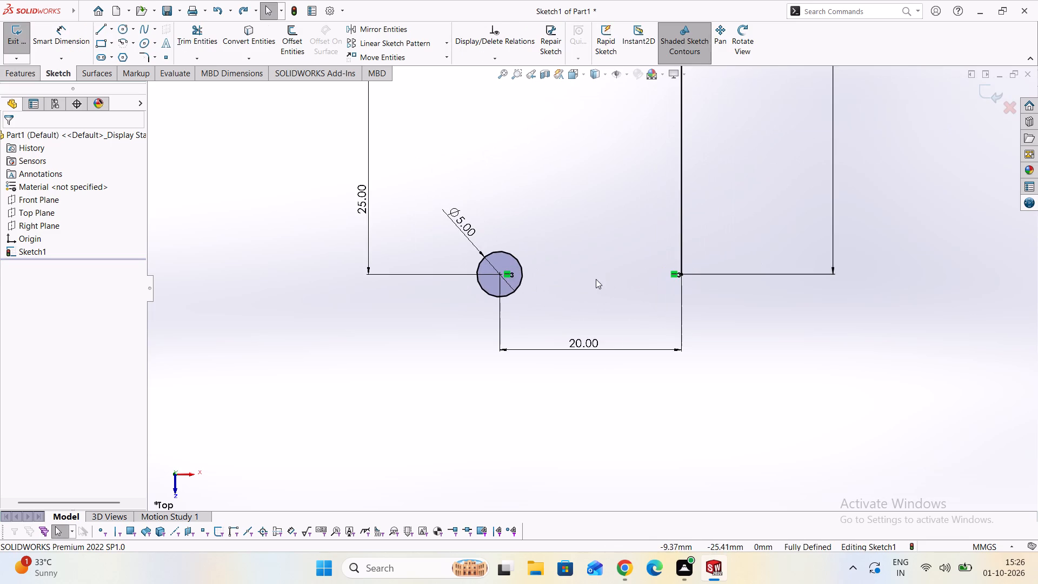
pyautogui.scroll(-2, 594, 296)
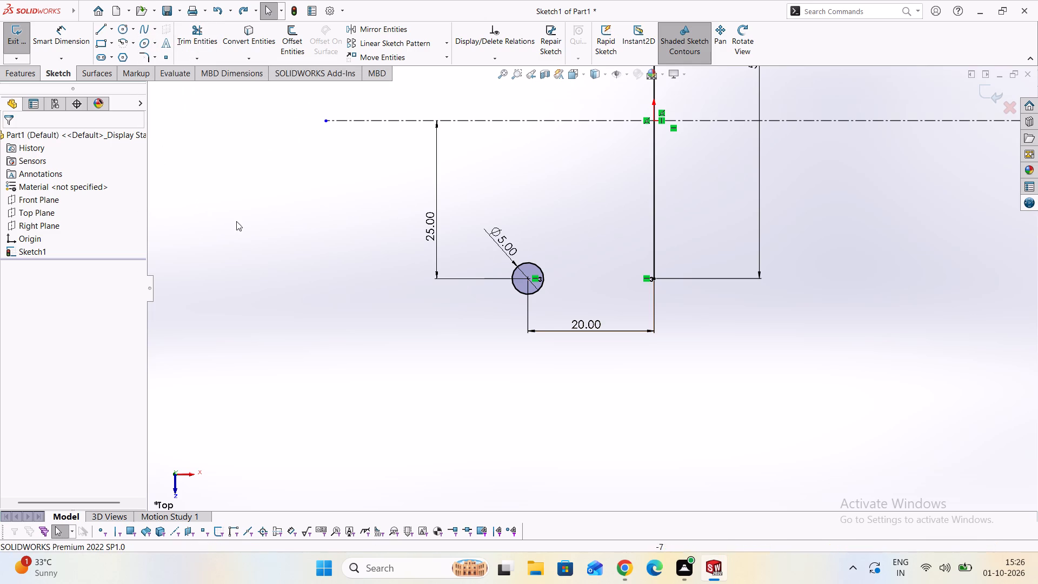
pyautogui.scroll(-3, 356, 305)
# Set up a Swept Boss/Base with the 5 mm circle as the sketch profile and the 50 mm vertical line as the path.
pyautogui.click(19, 77)
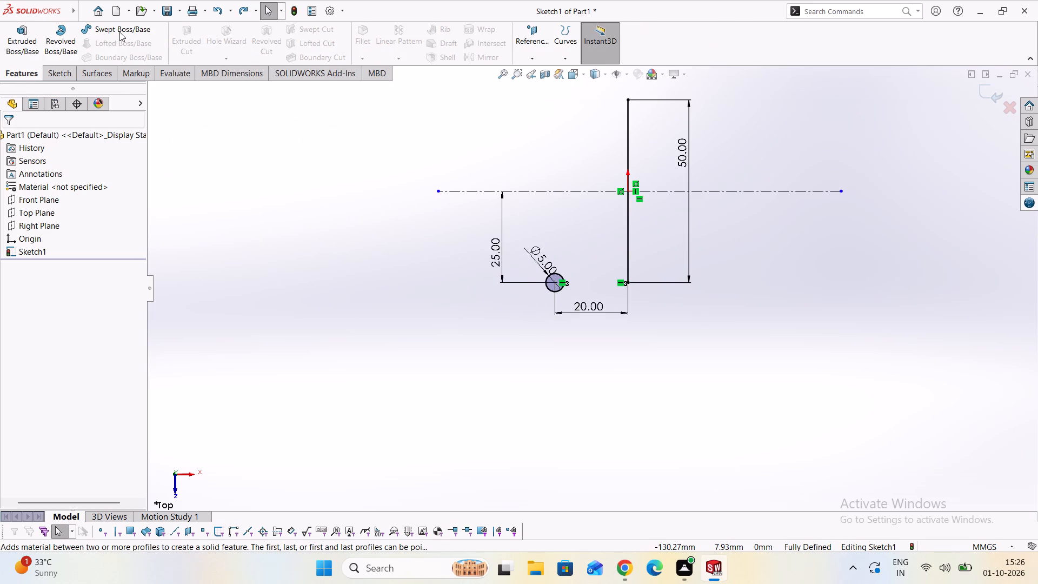
pyautogui.click(119, 32)
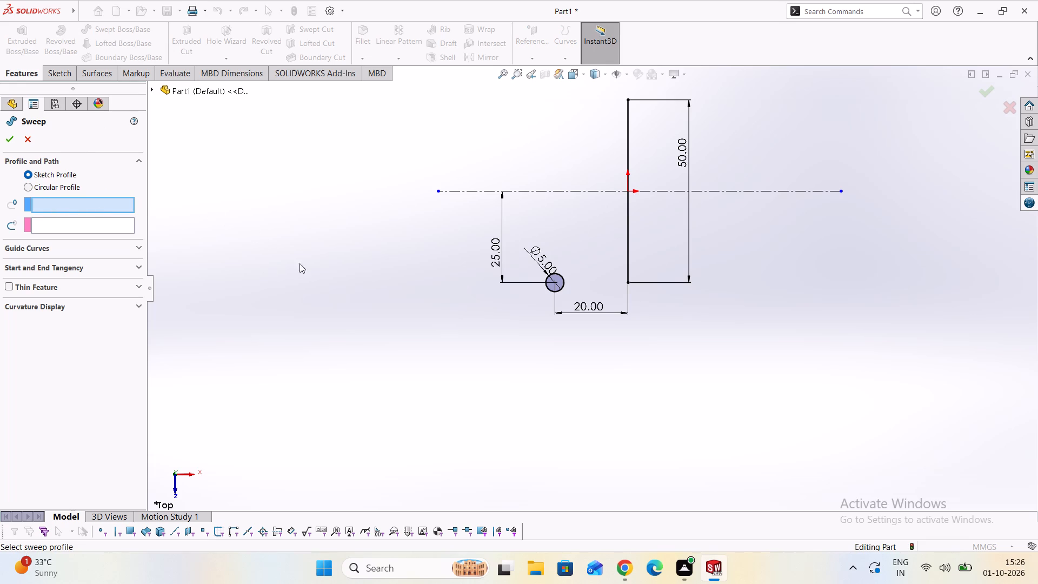
pyautogui.click(552, 294)
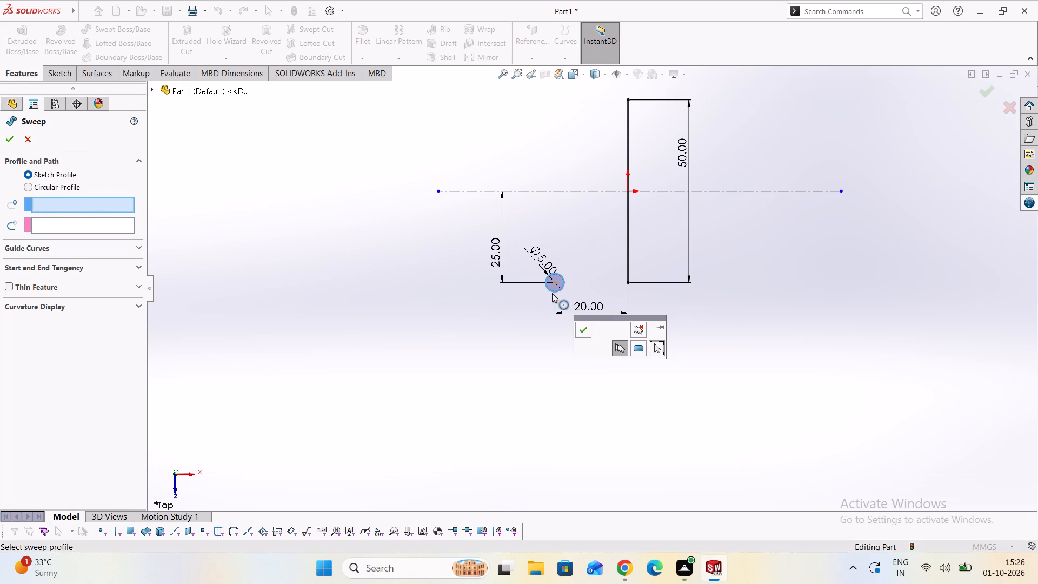
pyautogui.click(585, 333)
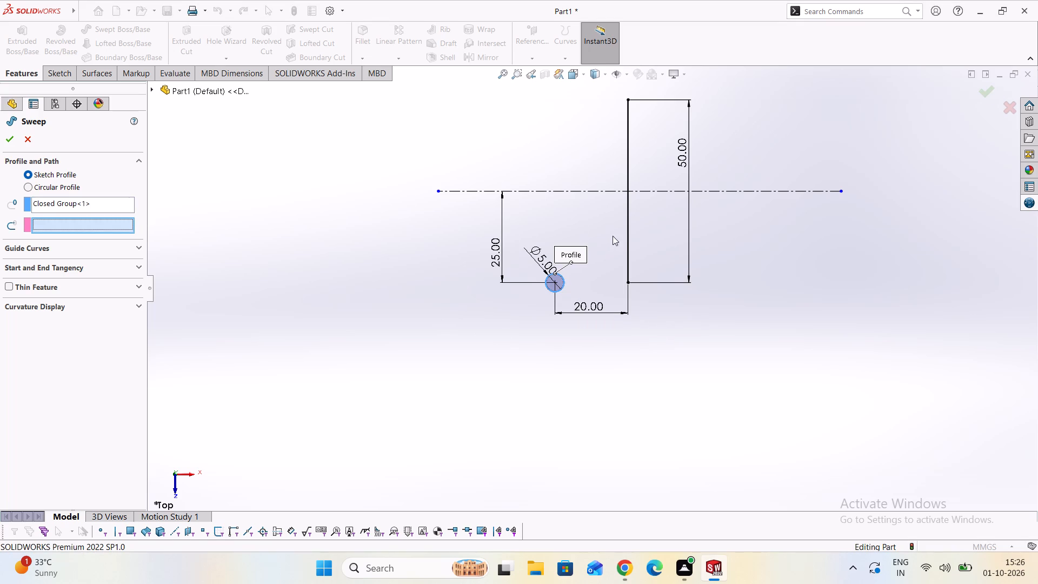
pyautogui.click(628, 230)
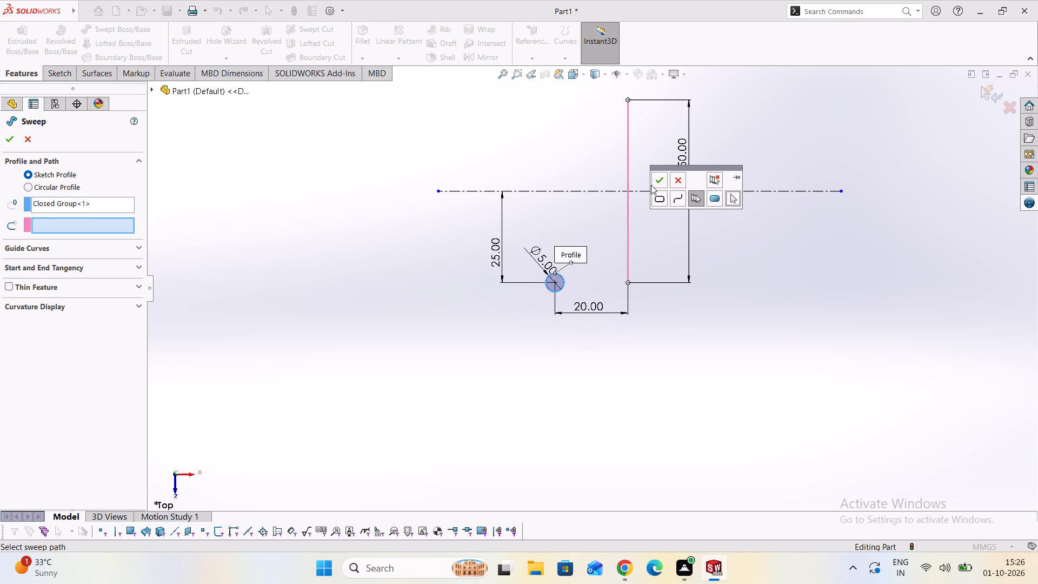
pyautogui.doubleClick(655, 184)
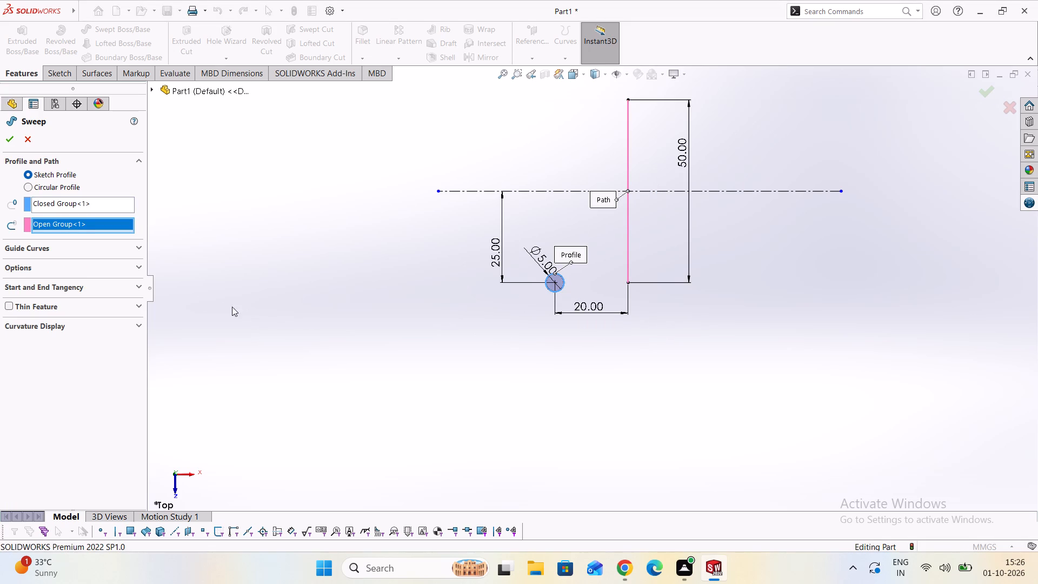
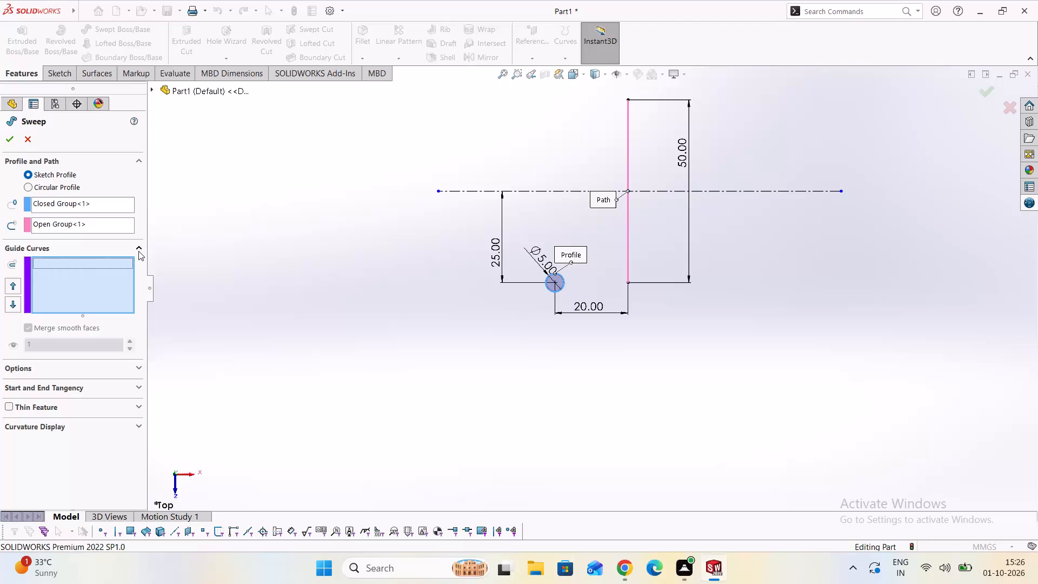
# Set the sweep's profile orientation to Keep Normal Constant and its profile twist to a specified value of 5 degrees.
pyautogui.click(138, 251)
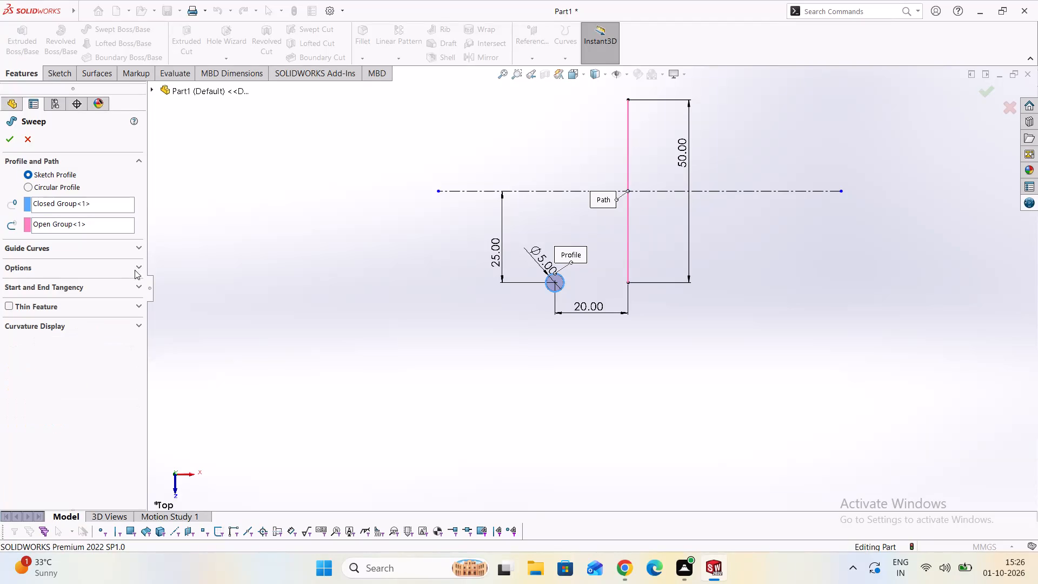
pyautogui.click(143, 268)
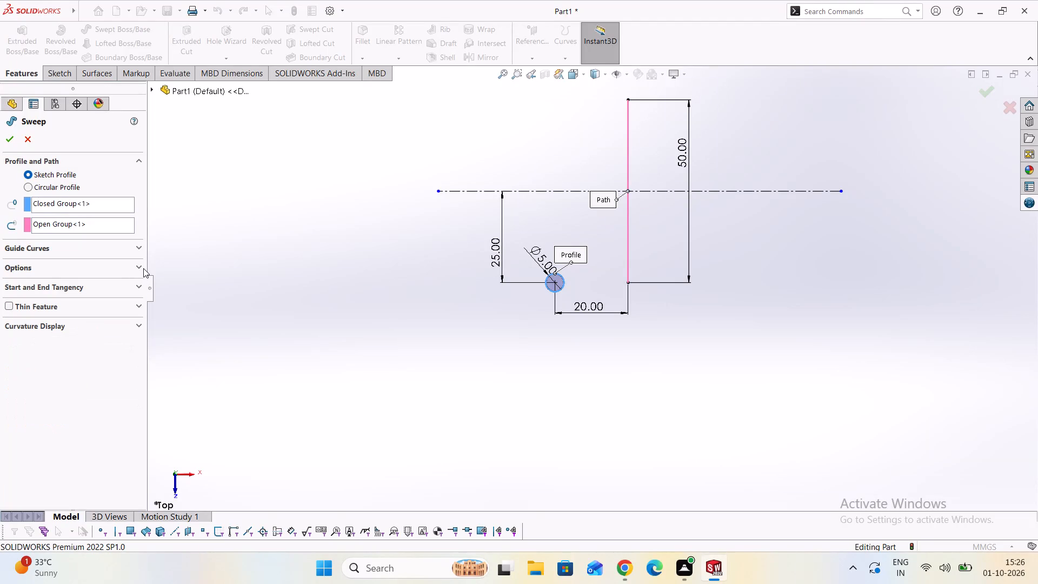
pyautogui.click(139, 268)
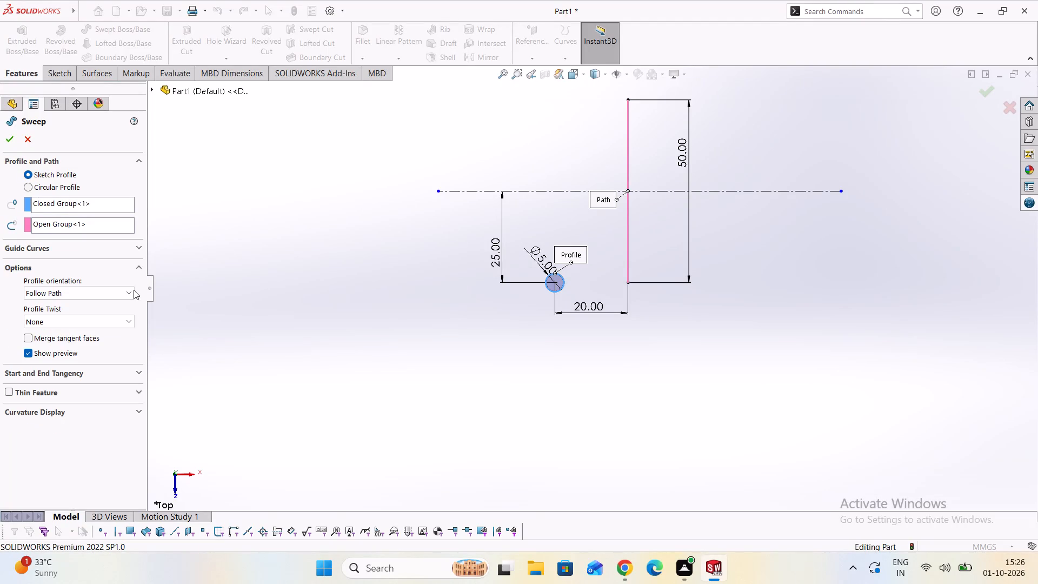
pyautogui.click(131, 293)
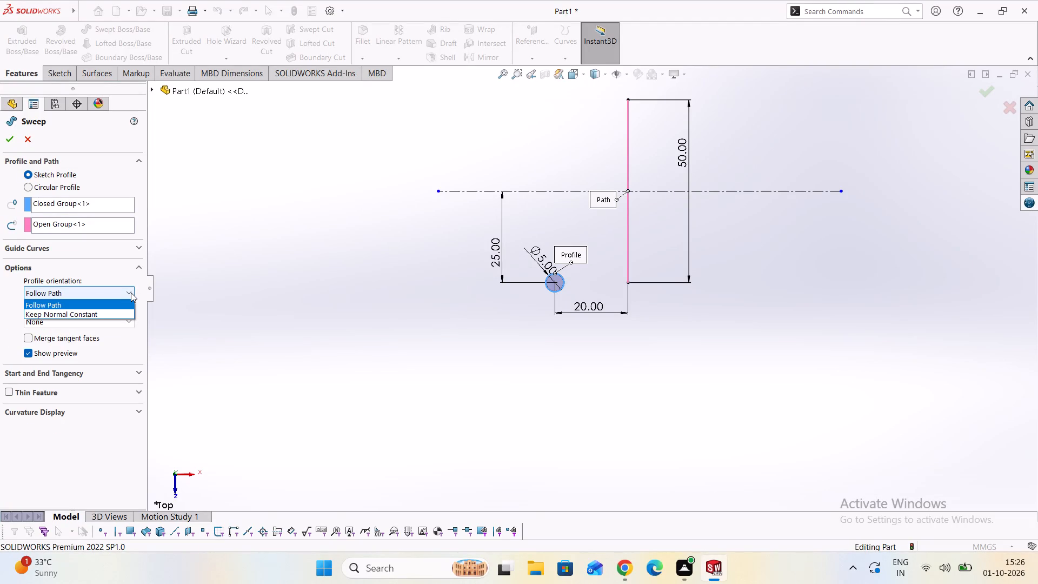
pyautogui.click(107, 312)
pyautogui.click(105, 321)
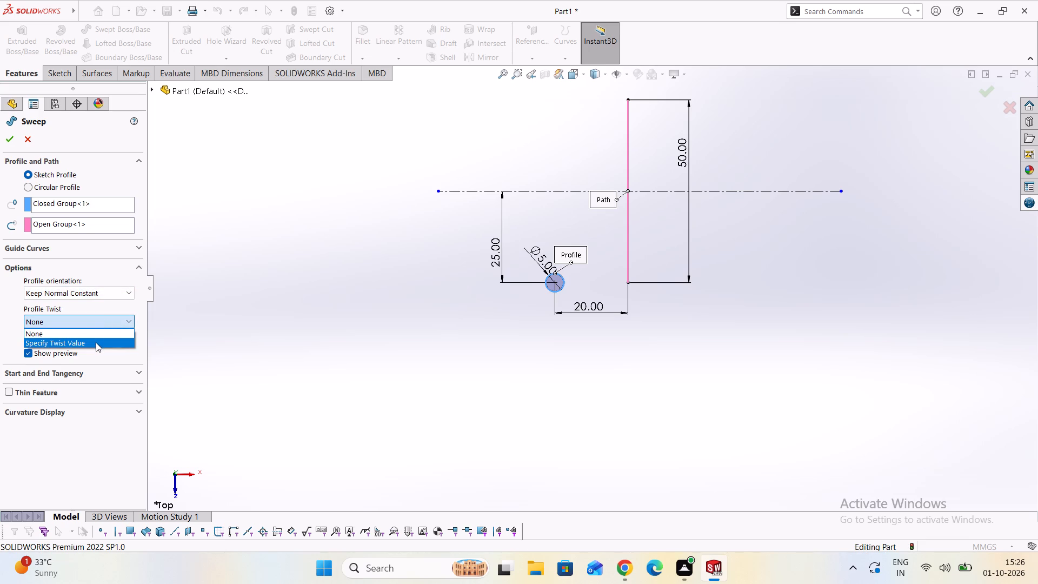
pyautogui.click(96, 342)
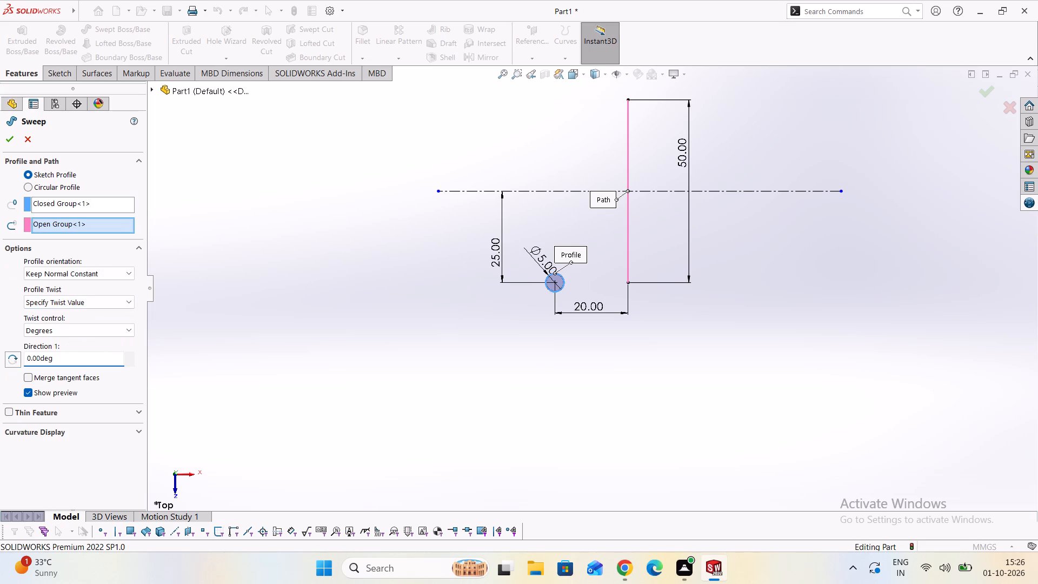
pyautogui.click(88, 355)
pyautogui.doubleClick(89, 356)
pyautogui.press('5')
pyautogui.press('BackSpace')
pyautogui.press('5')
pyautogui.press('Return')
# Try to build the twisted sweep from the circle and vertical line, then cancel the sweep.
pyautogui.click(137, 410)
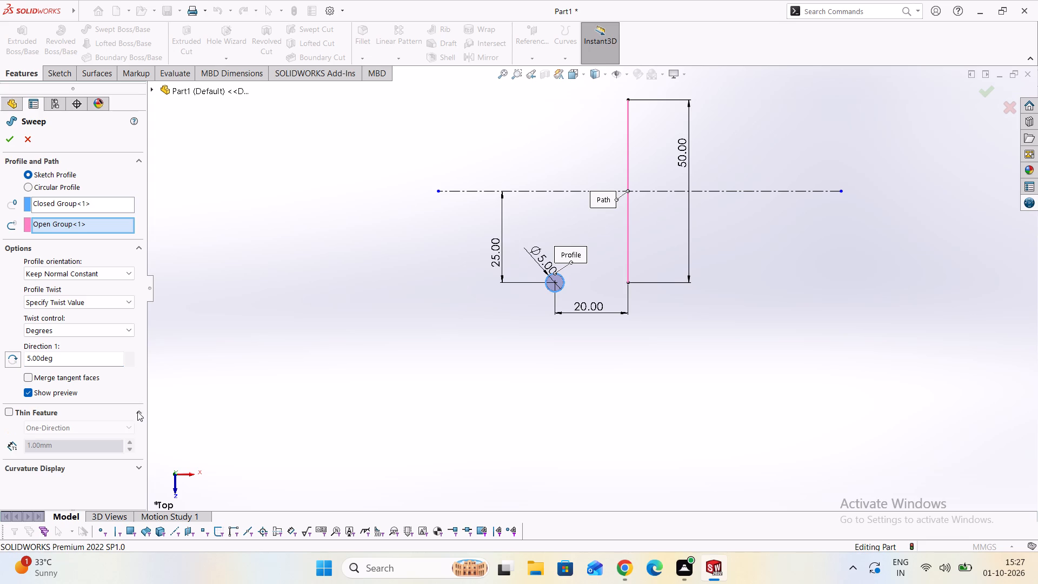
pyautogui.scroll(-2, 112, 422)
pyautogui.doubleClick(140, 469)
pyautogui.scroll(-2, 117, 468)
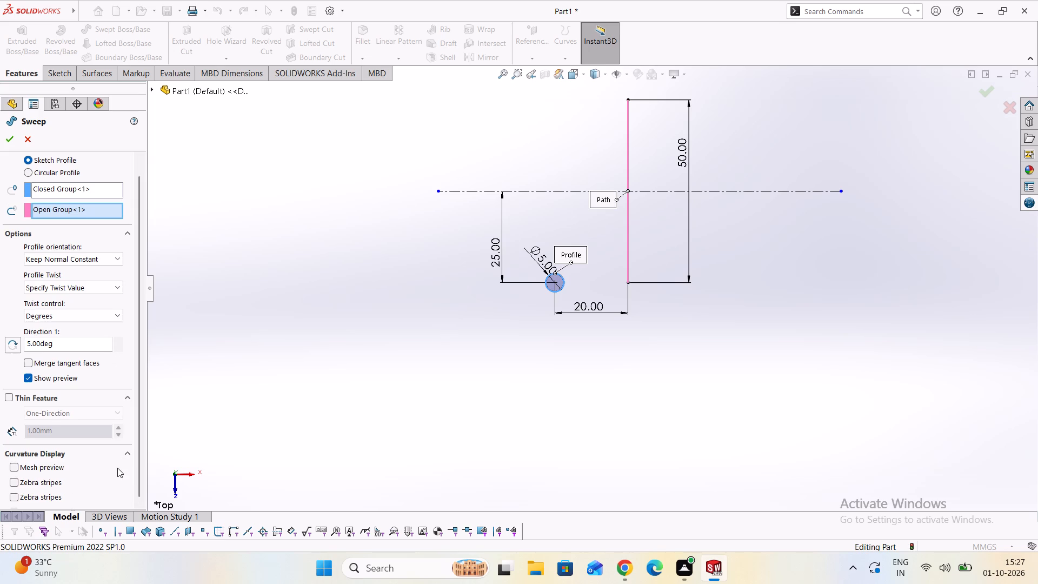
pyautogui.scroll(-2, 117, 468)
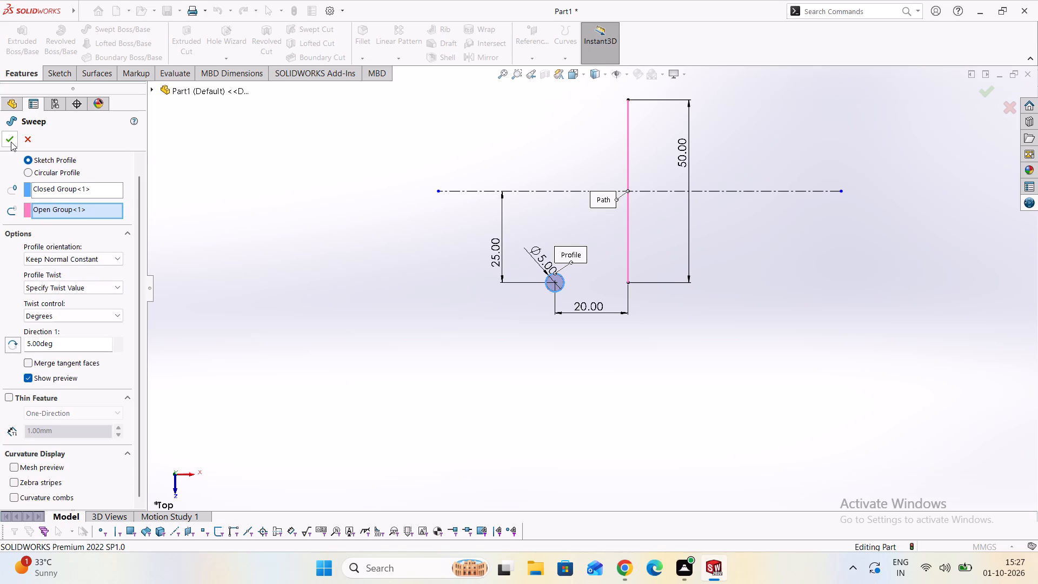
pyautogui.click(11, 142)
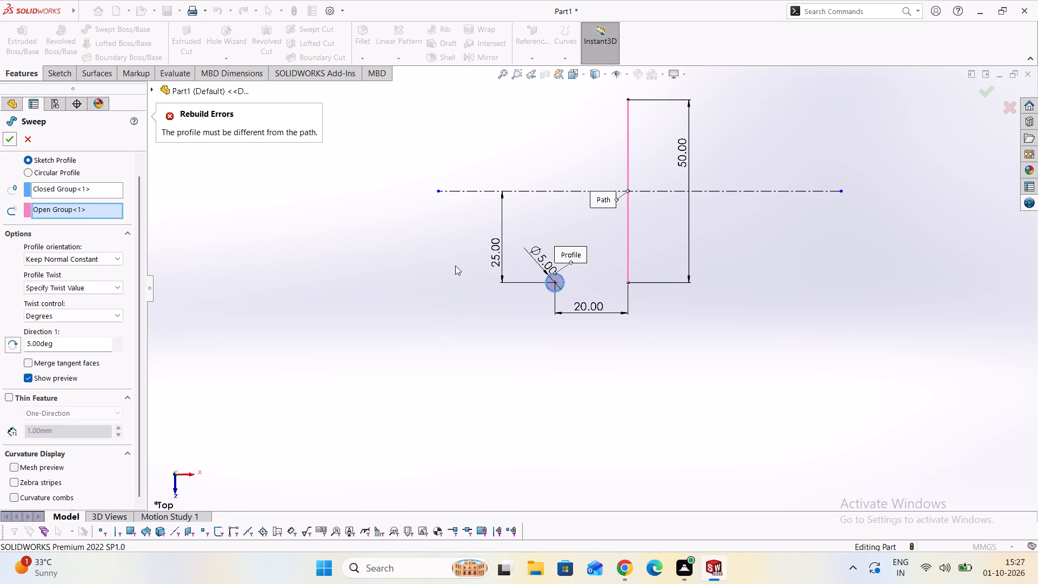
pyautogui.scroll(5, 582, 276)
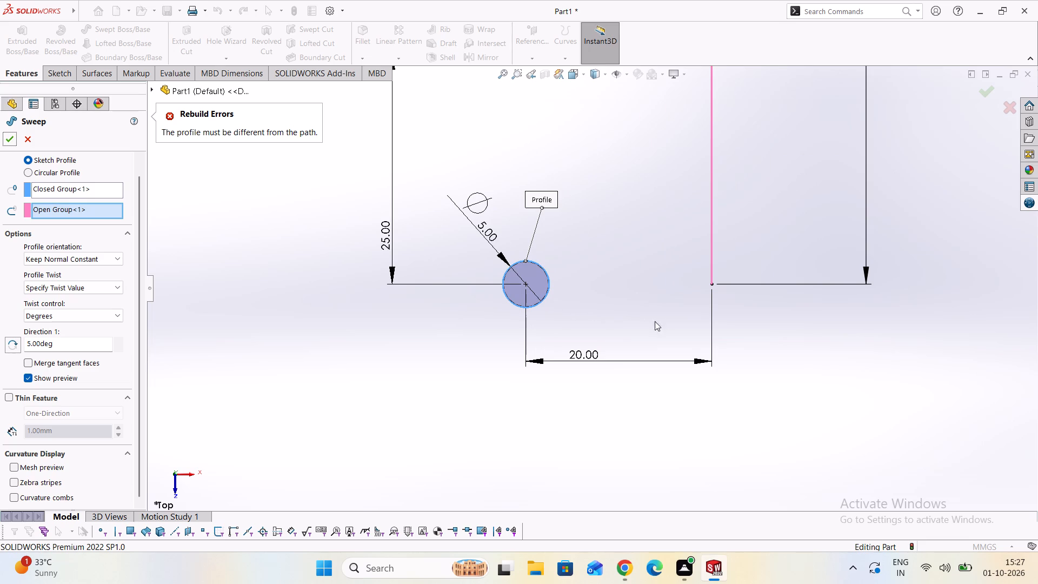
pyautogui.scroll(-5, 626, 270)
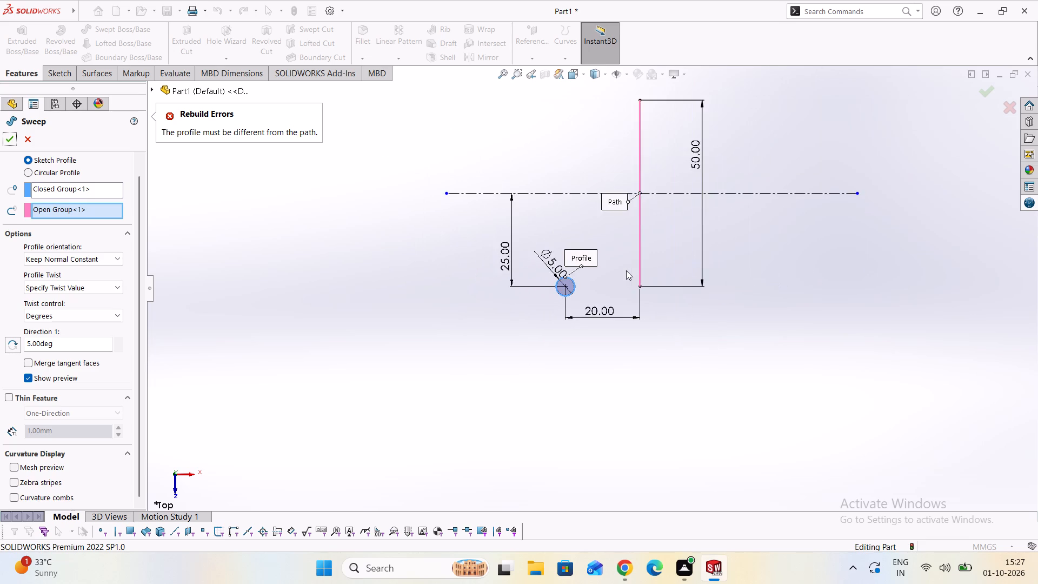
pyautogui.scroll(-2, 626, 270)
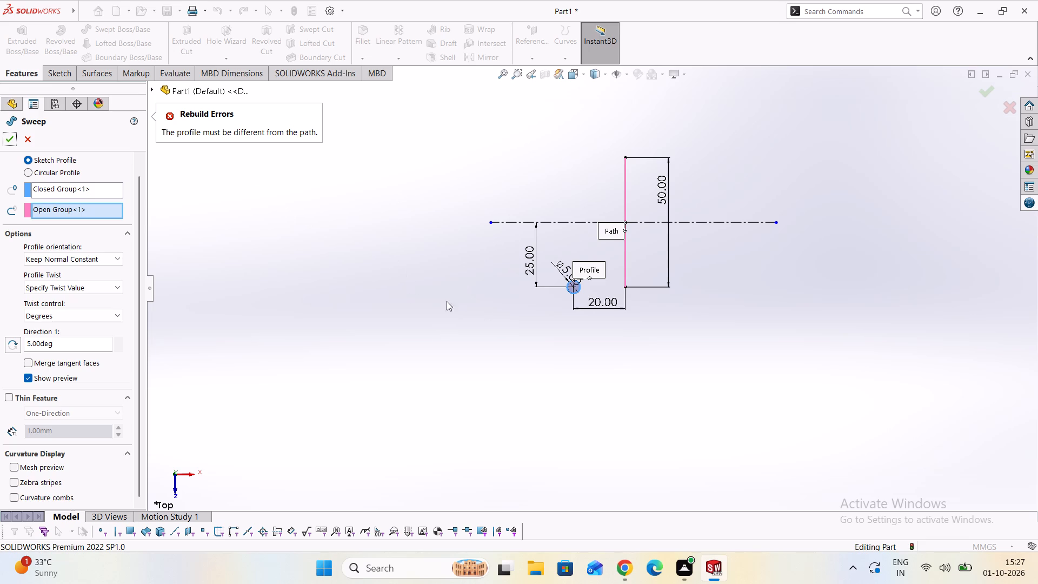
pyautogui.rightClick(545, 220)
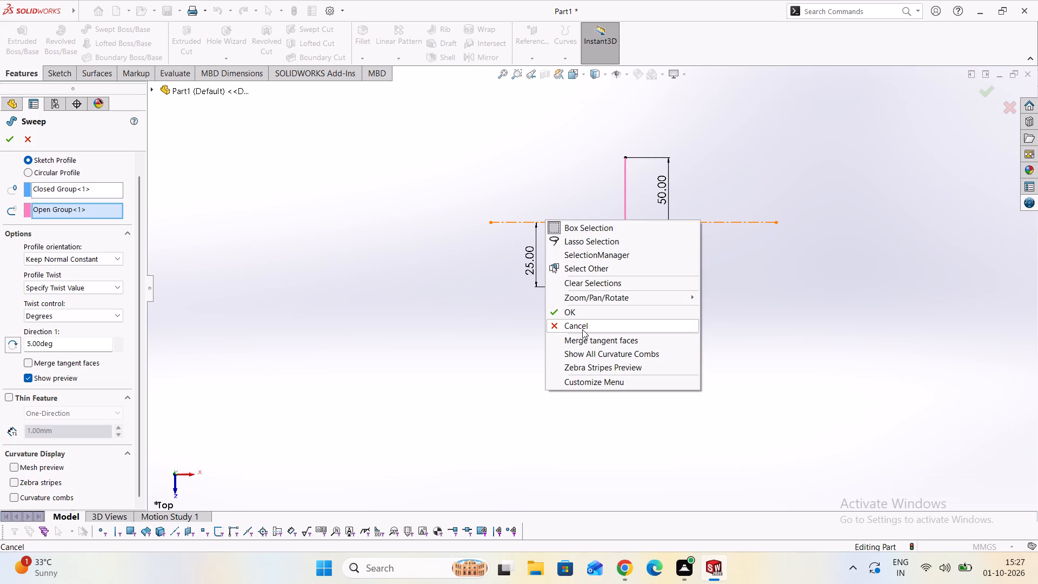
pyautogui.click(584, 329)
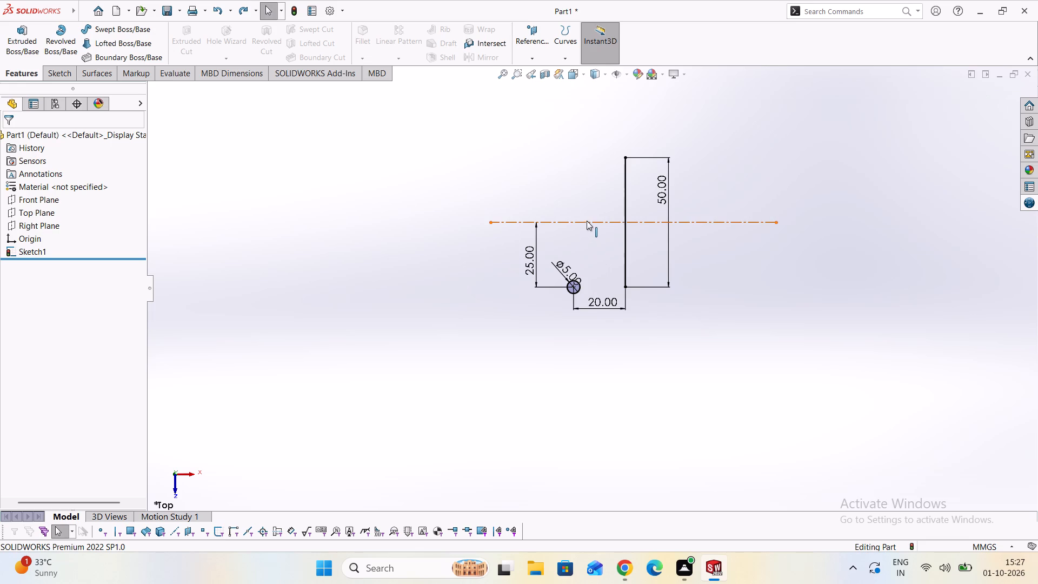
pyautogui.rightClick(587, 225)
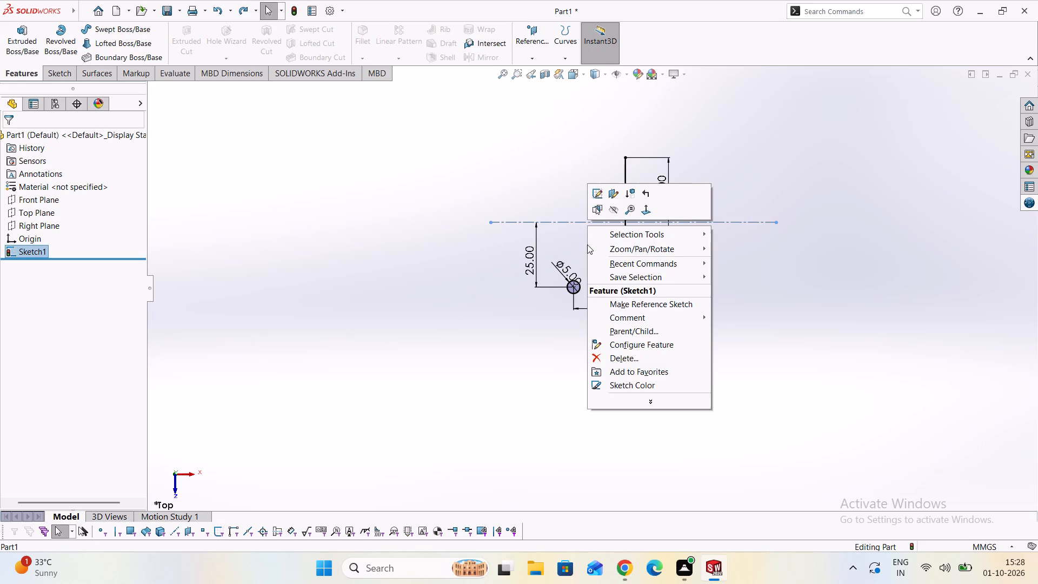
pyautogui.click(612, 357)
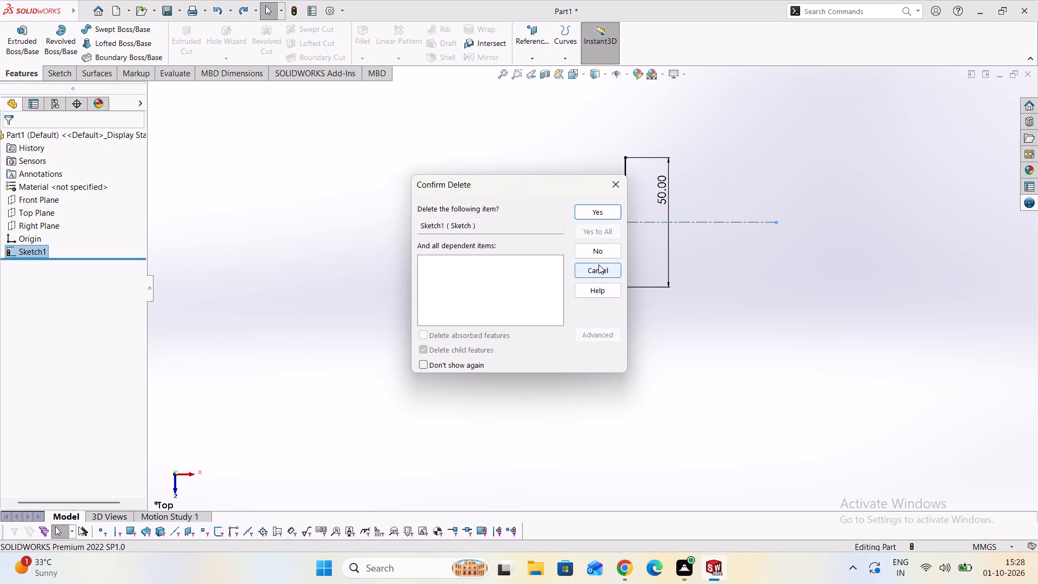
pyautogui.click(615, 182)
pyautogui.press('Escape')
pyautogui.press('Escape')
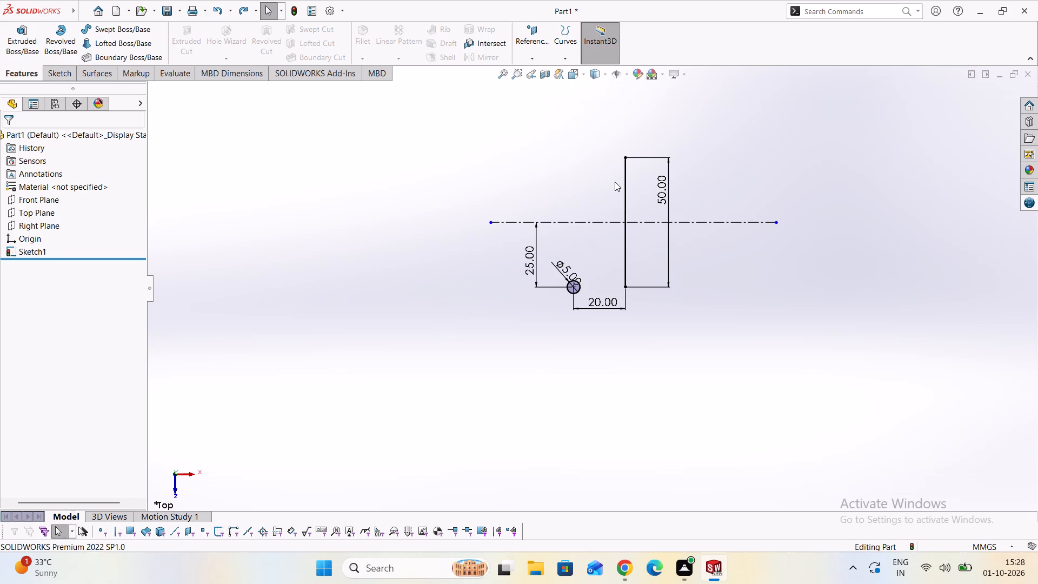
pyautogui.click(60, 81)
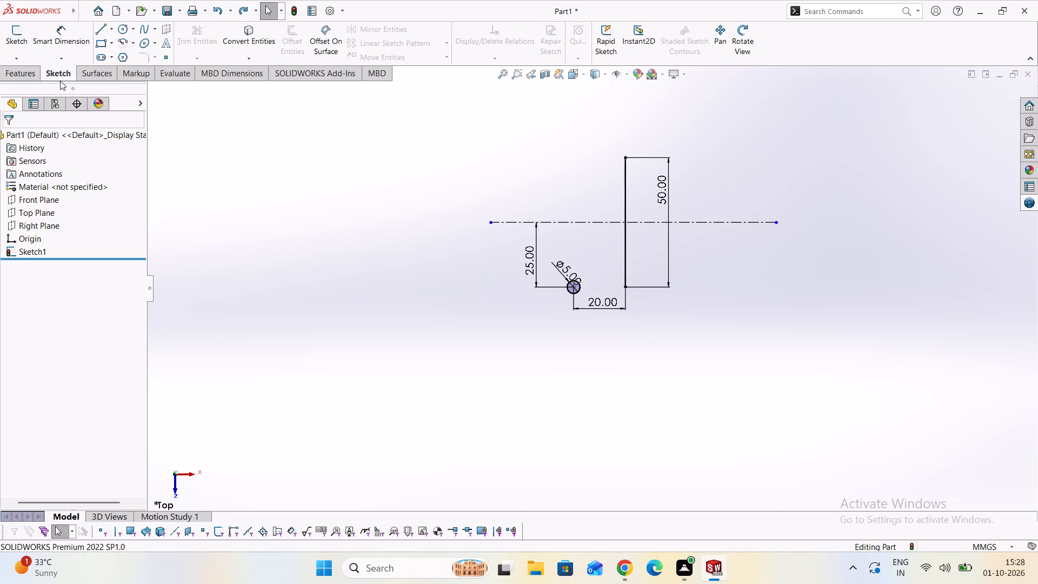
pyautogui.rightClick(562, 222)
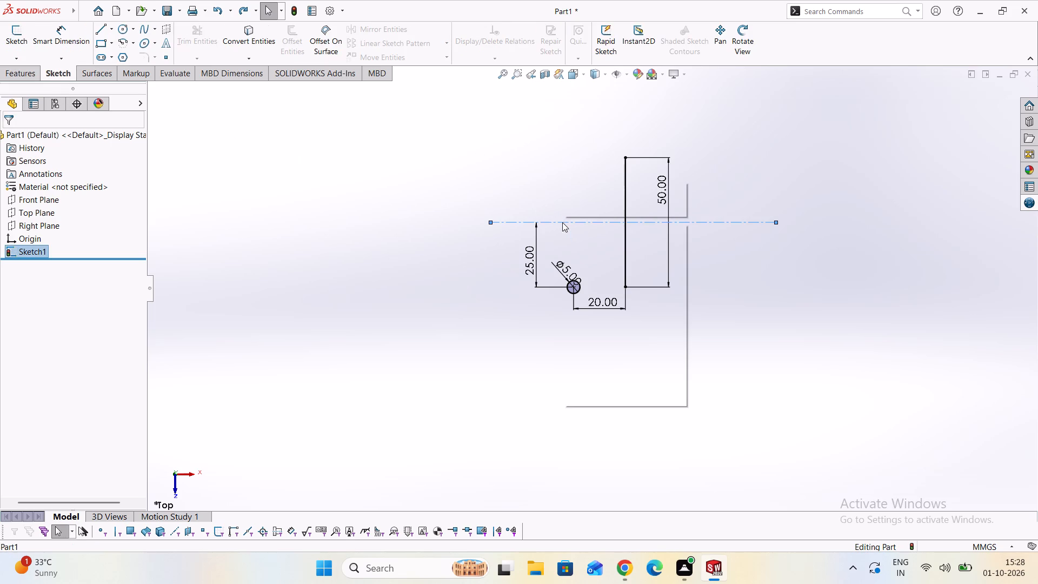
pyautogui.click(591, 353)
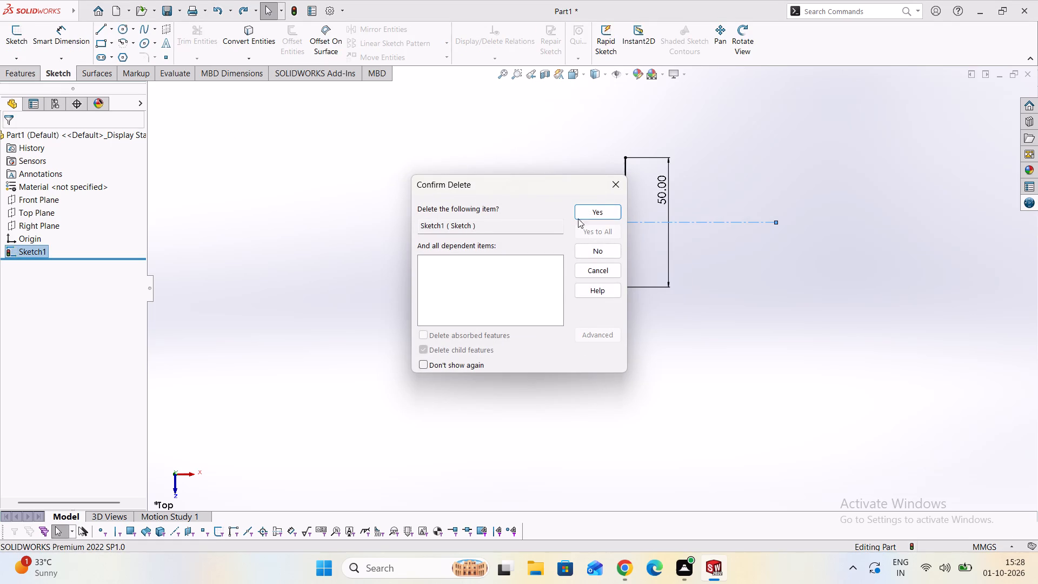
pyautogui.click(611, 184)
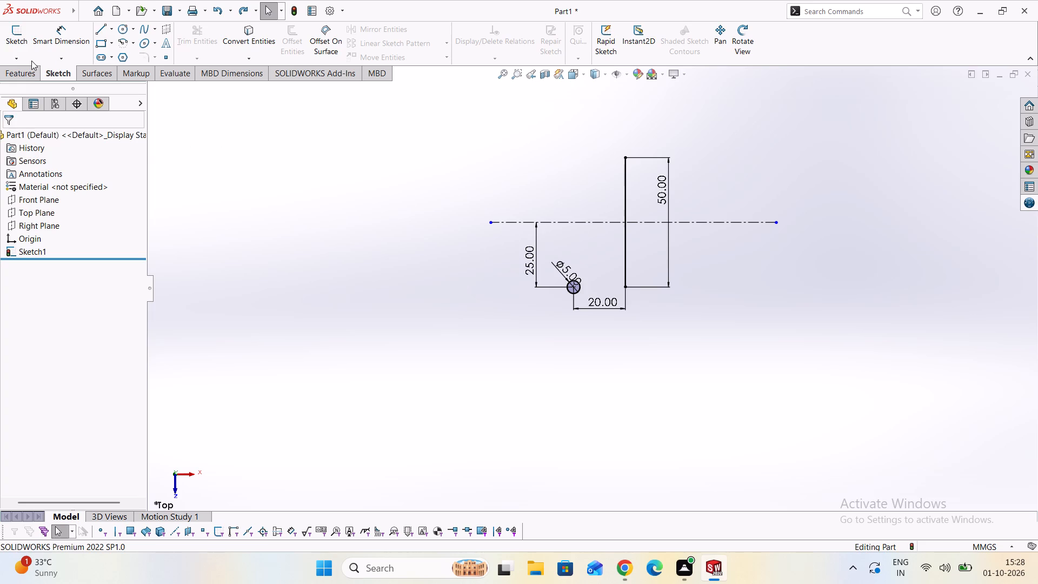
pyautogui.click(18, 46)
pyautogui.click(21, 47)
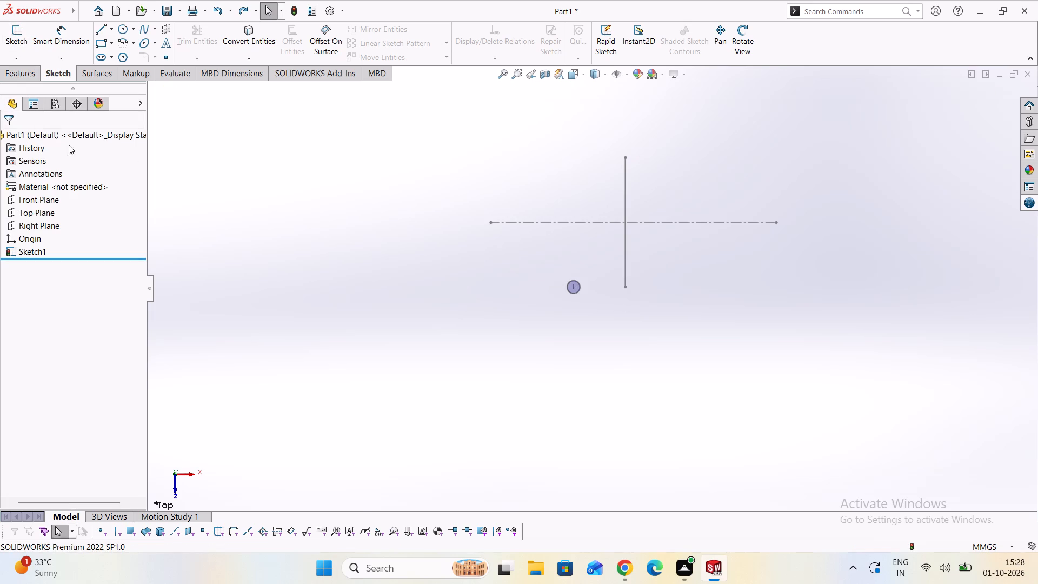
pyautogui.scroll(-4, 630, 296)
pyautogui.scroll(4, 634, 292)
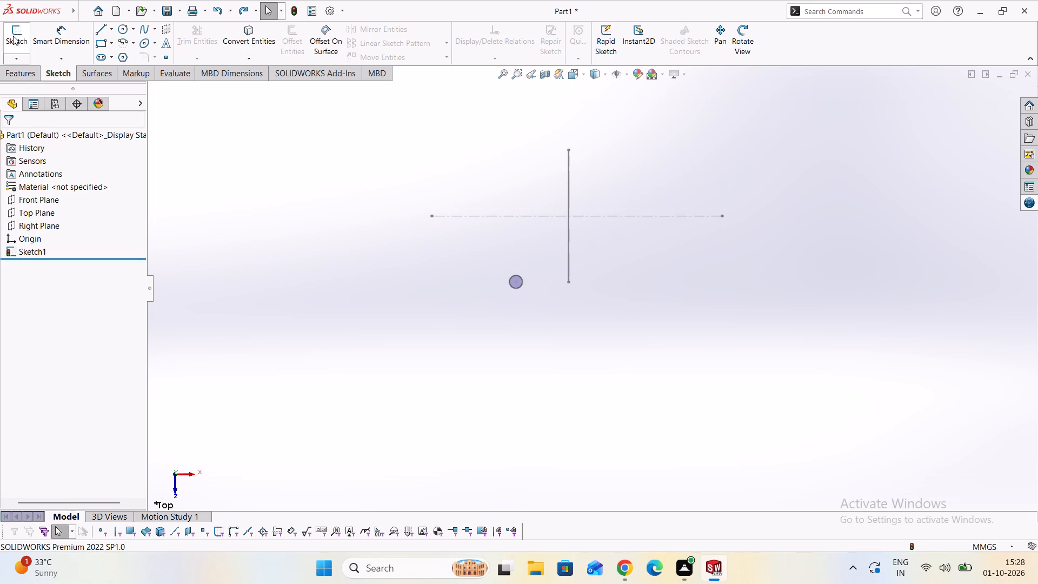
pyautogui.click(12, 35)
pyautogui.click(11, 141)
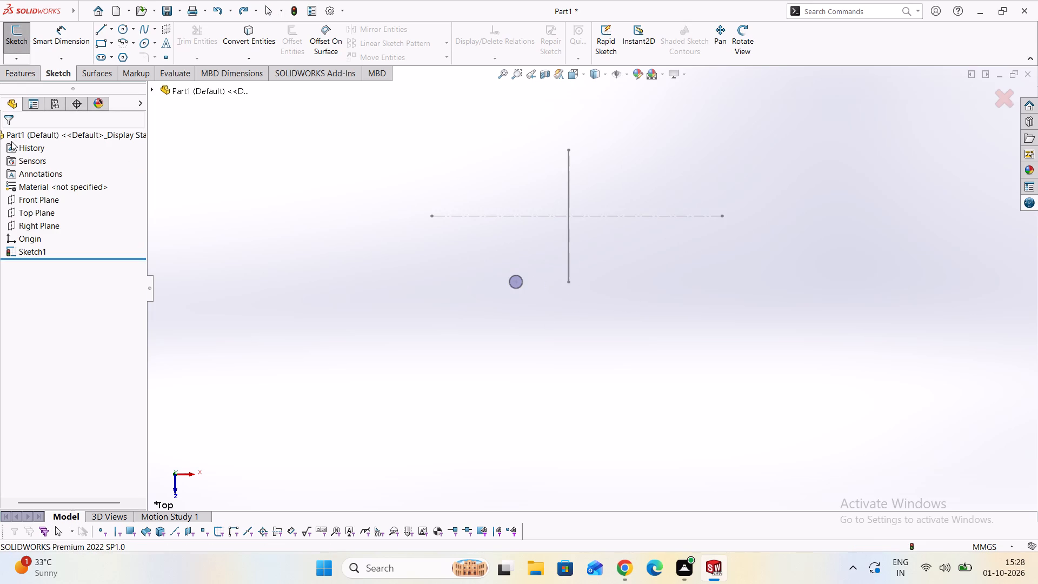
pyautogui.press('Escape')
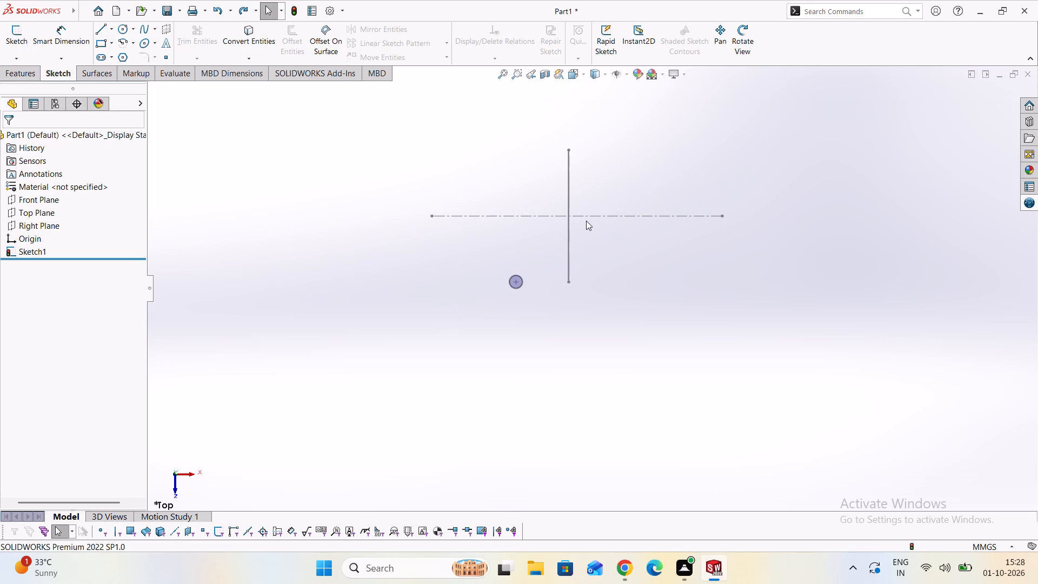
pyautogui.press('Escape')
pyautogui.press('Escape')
# Undo the sketch edits back to the undimensioned vertical line and horizontal centerline, removing the circle and all dimensions.
pyautogui.hotkey('ctrl', 'z')
pyautogui.hotkey('ctrl', 'z')
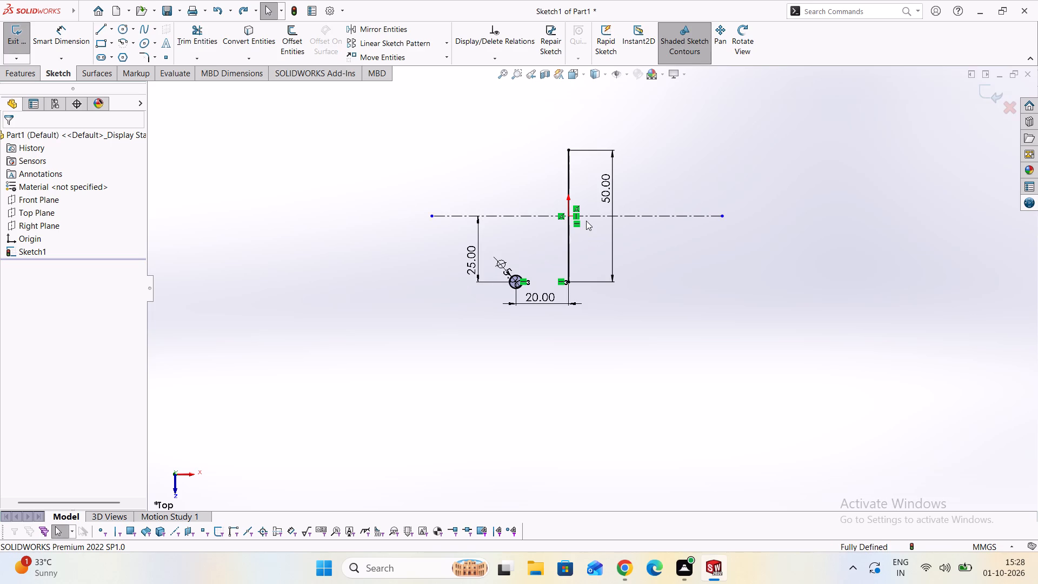
pyautogui.hotkey('ctrl', 'z')
pyautogui.hotkey('ctrl', 'z')
pyautogui.hotkey('ctrl', 'z')
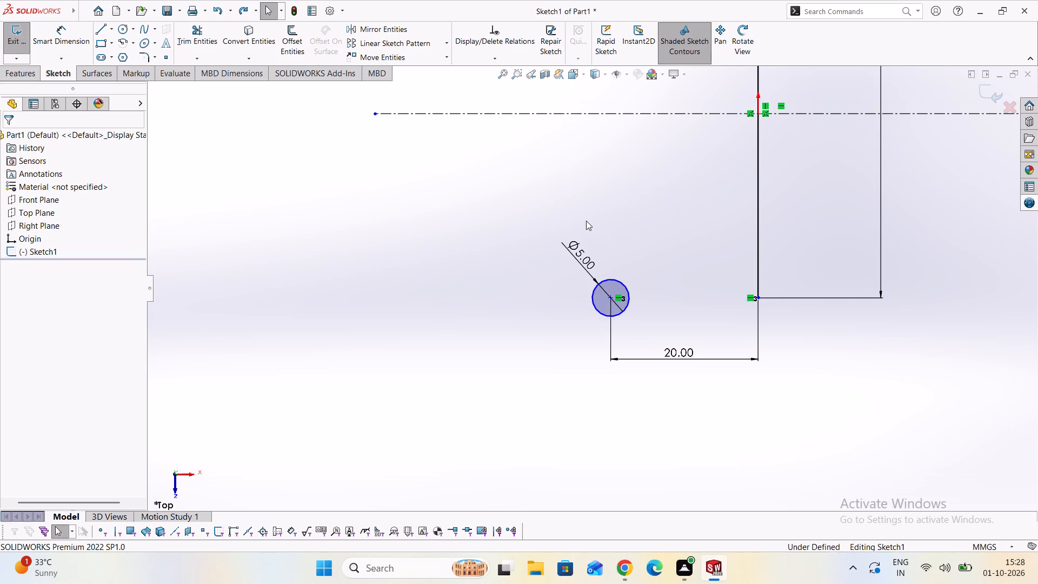
pyautogui.hotkey('ctrl', 'z')
pyautogui.hotkey('ctrl', 'z')
pyautogui.hotkey('ctrl', 'z')
pyautogui.hotkey('ctrl', 'z')
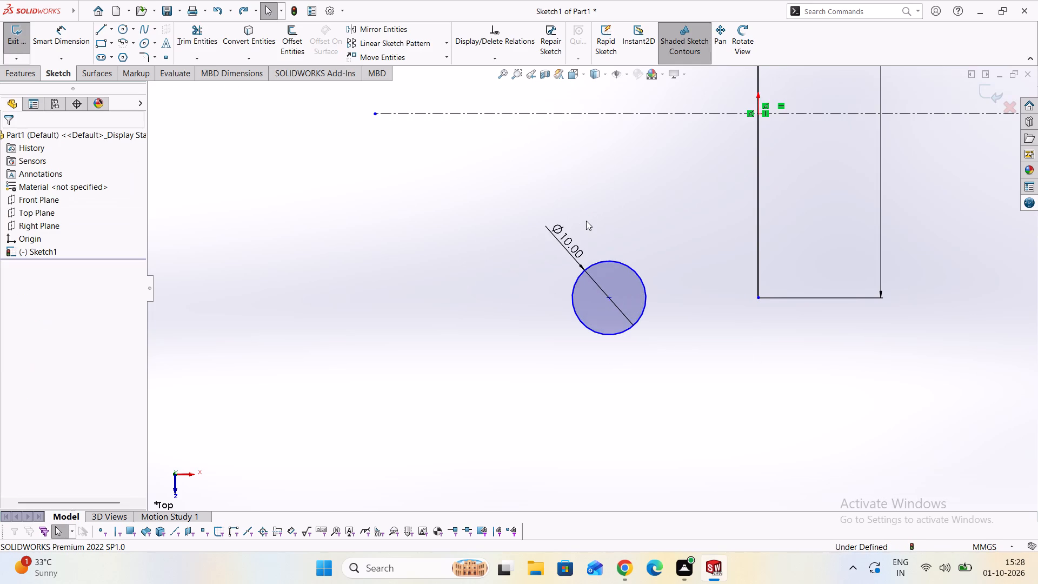
pyautogui.hotkey('ctrl', 'z')
pyautogui.hotkey('ctrl', 'z')
pyautogui.hotkey('ctrl', 'z')
pyautogui.hotkey('ctrl', 'z')
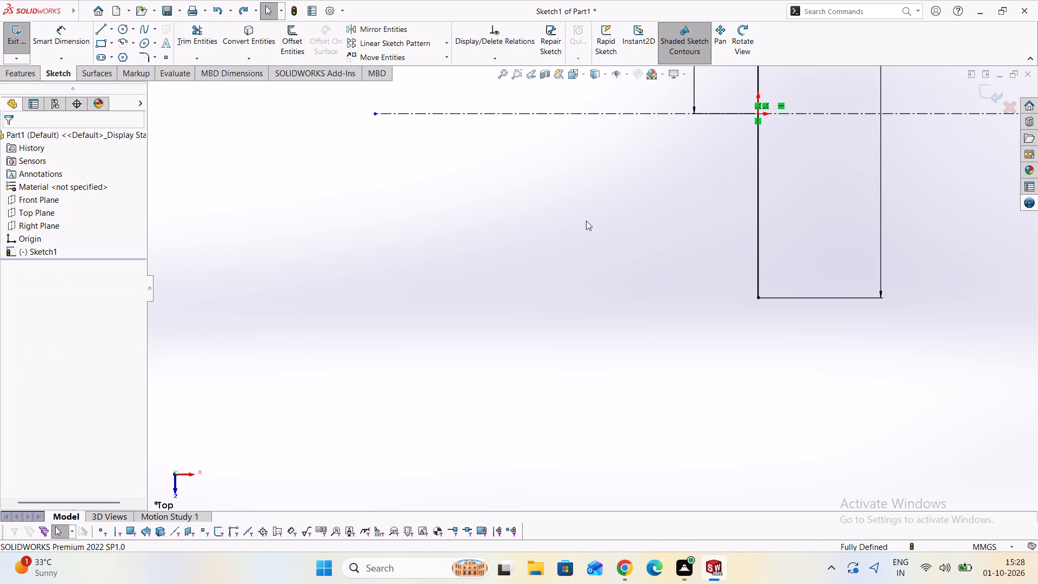
pyautogui.hotkey('ctrl', 'z')
pyautogui.hotkey('ctrl', 'z')
pyautogui.hotkey('ctrl', 'z')
pyautogui.hotkey('ctrl', 'z')
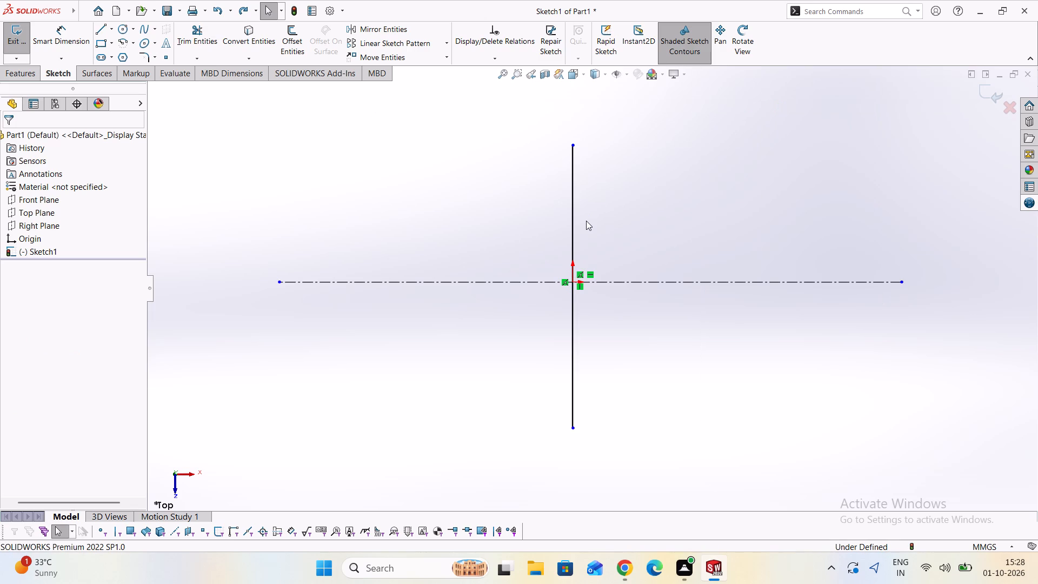
# Delete the horizontal centerline through the origin from the sketch.
pyautogui.scroll(1, 575, 342)
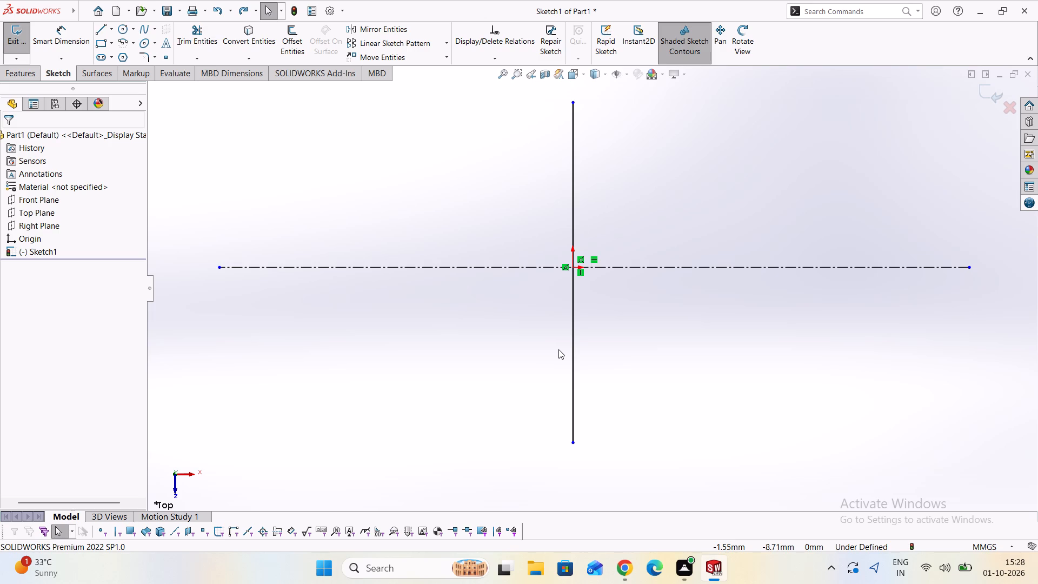
pyautogui.rightClick(506, 265)
pyautogui.click(537, 427)
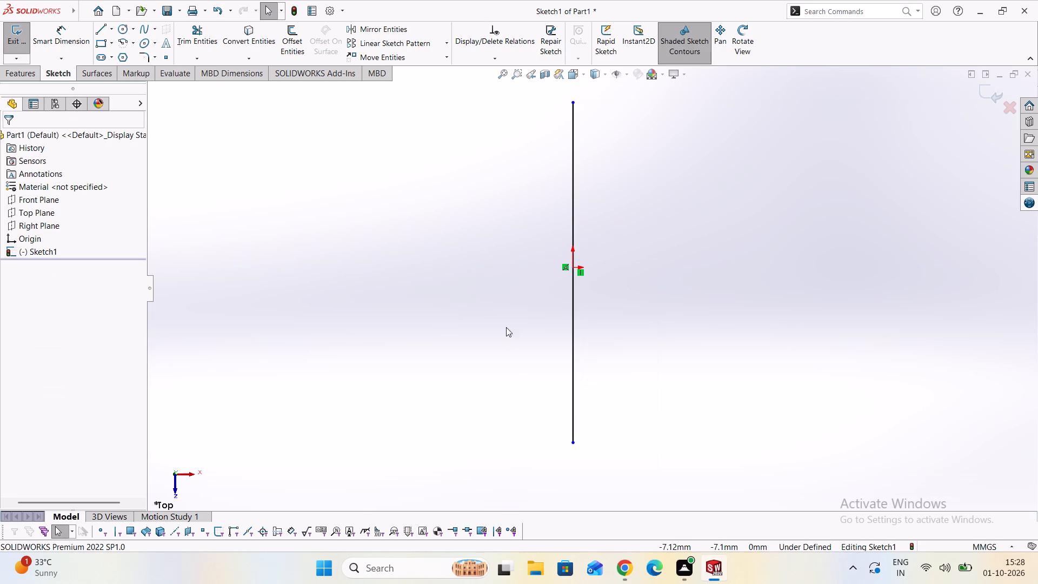
# Dimension the vertical line's length as 50 mm.
pyautogui.scroll(-3, 542, 302)
pyautogui.click(68, 31)
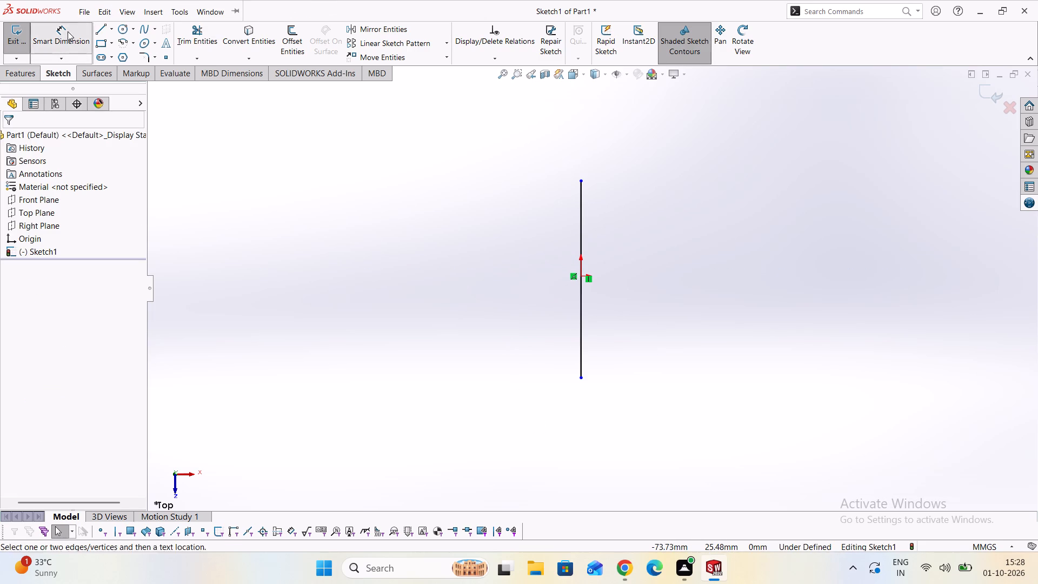
pyautogui.click(582, 224)
pyautogui.click(657, 241)
pyautogui.write('50')
pyautogui.press('Return')
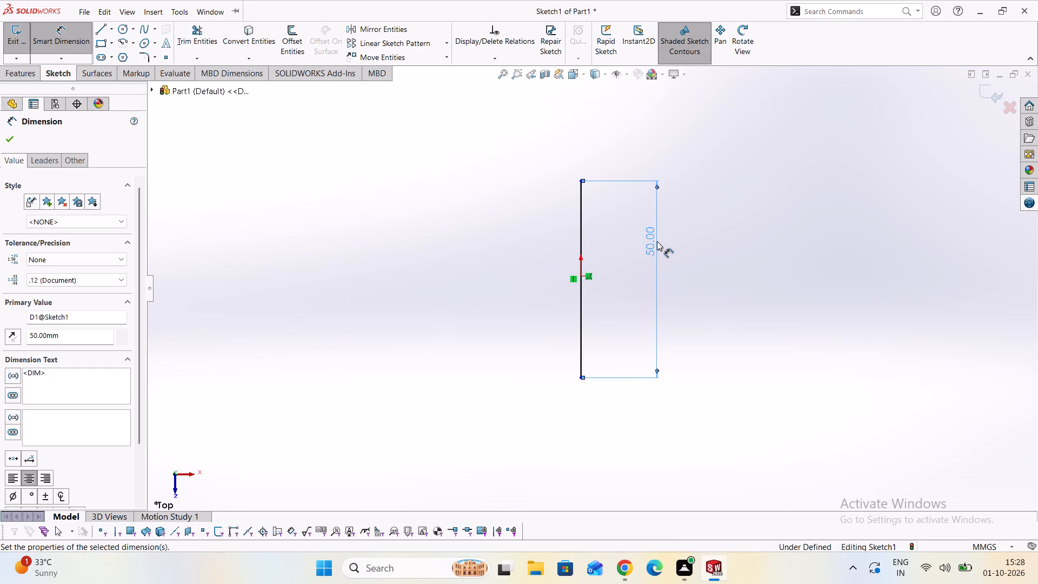
# Dimension the distance from the vertical line's top endpoint to the origin as 25 mm.
pyautogui.scroll(3, 595, 294)
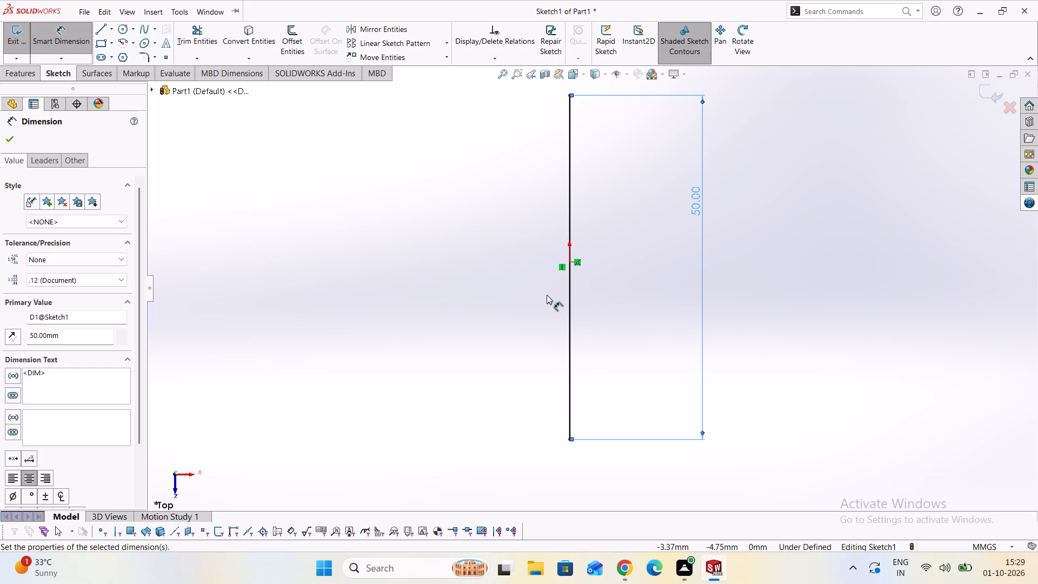
pyautogui.click(569, 96)
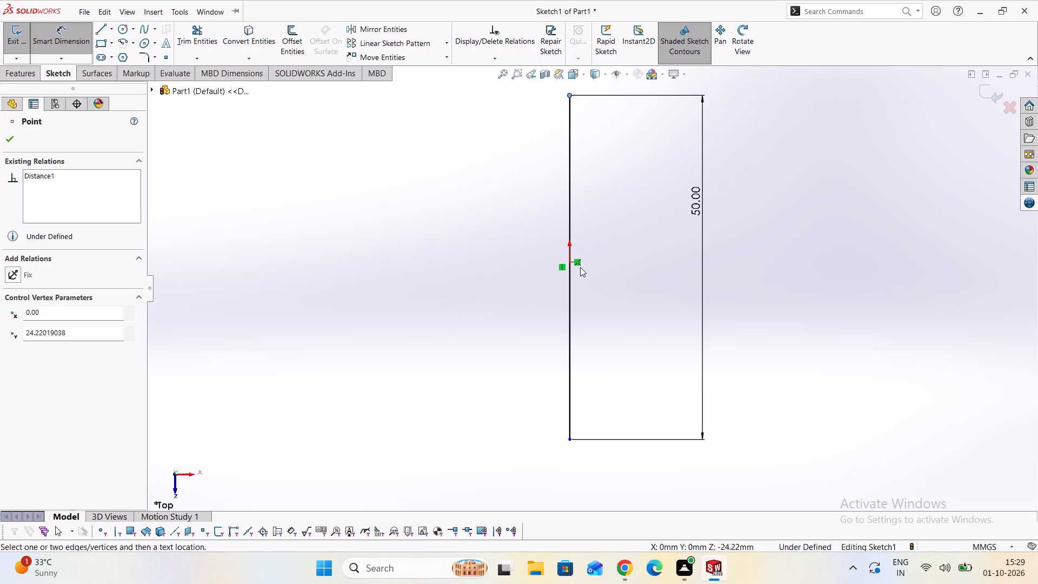
pyautogui.click(570, 262)
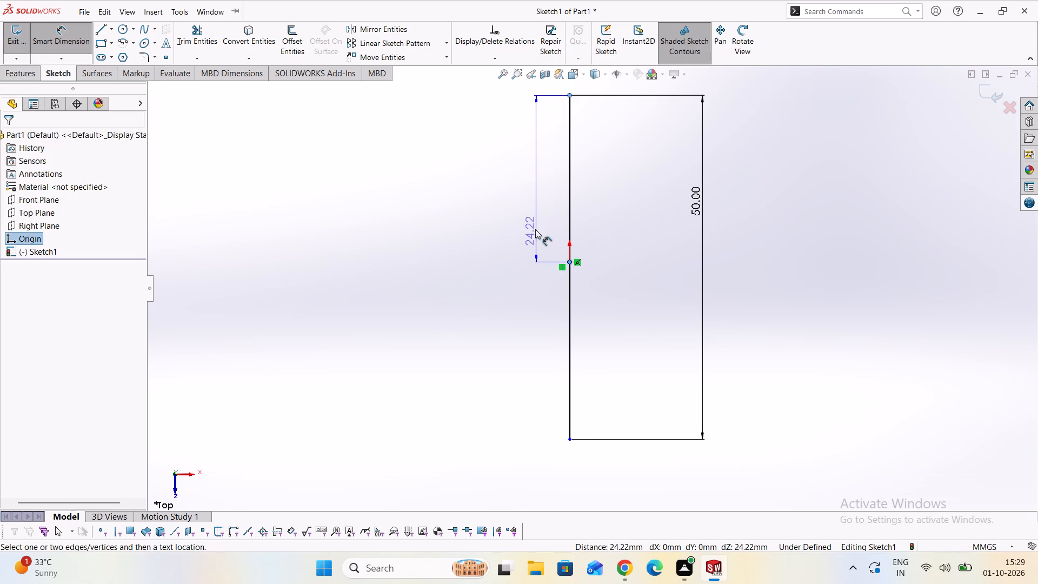
pyautogui.click(530, 223)
pyautogui.write('25')
pyautogui.press('Return')
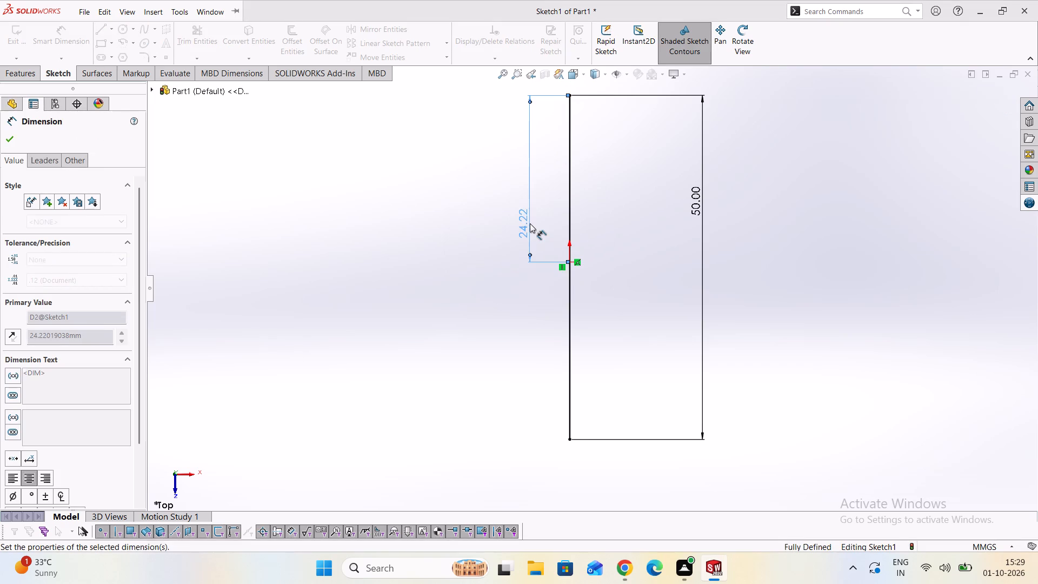
pyautogui.scroll(-1, 595, 278)
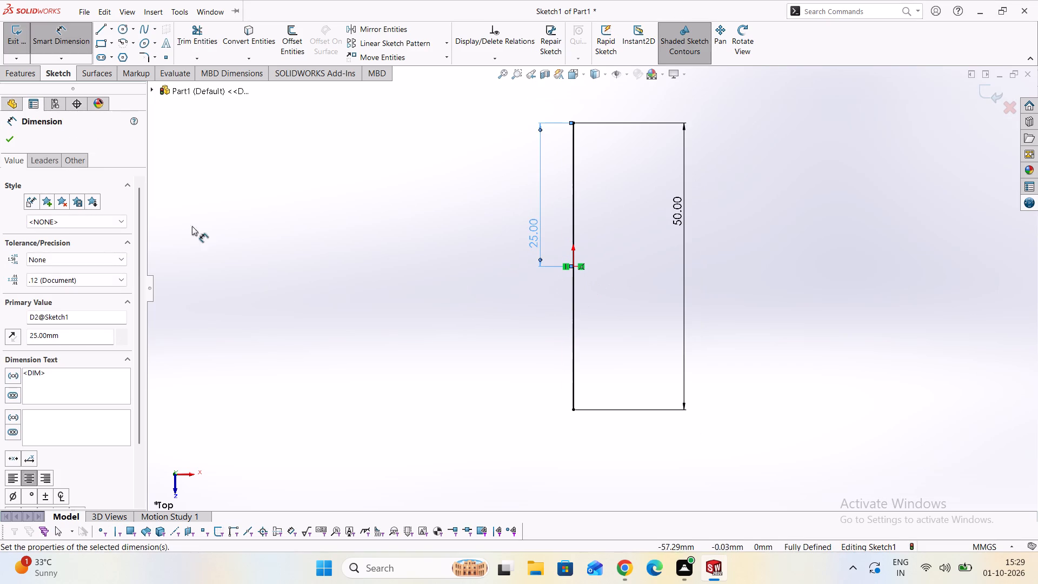
pyautogui.click(2, 132)
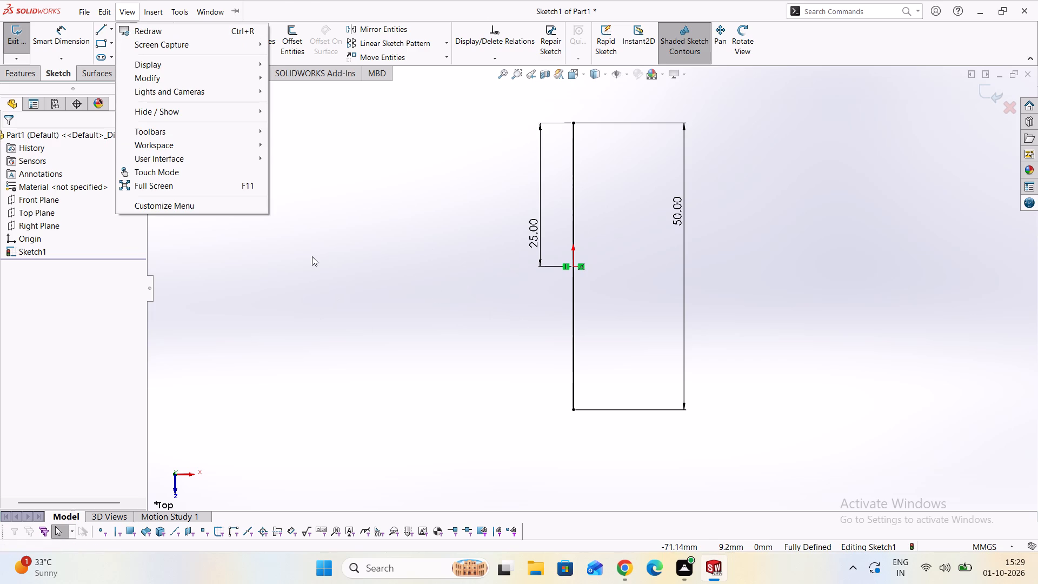
pyautogui.press('Escape')
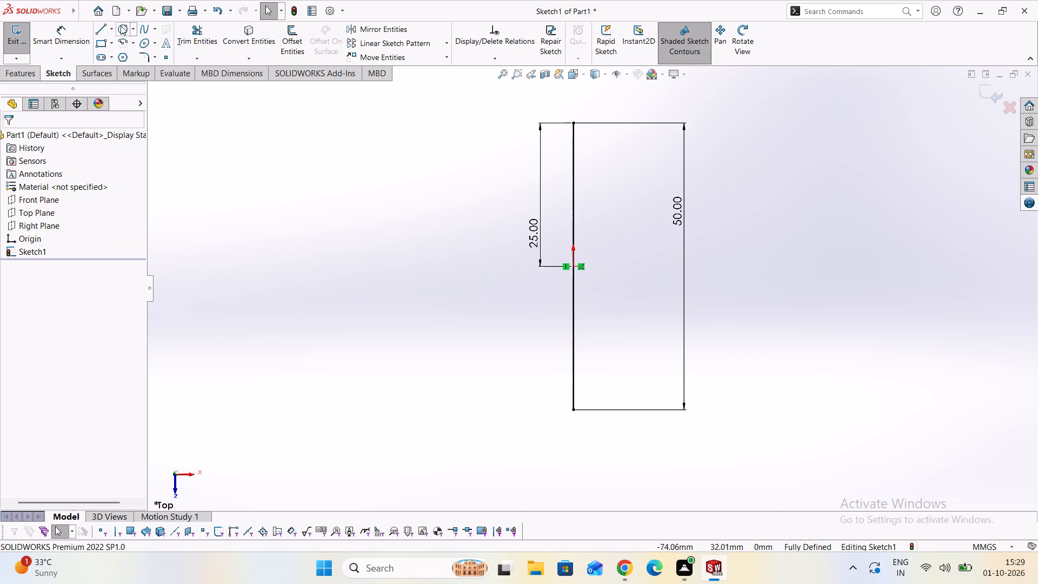
# Sketch a circle of about 2.26 mm radius level with the vertical line's lower endpoint, centred about 16.66 mm to its left.
pyautogui.click(121, 25)
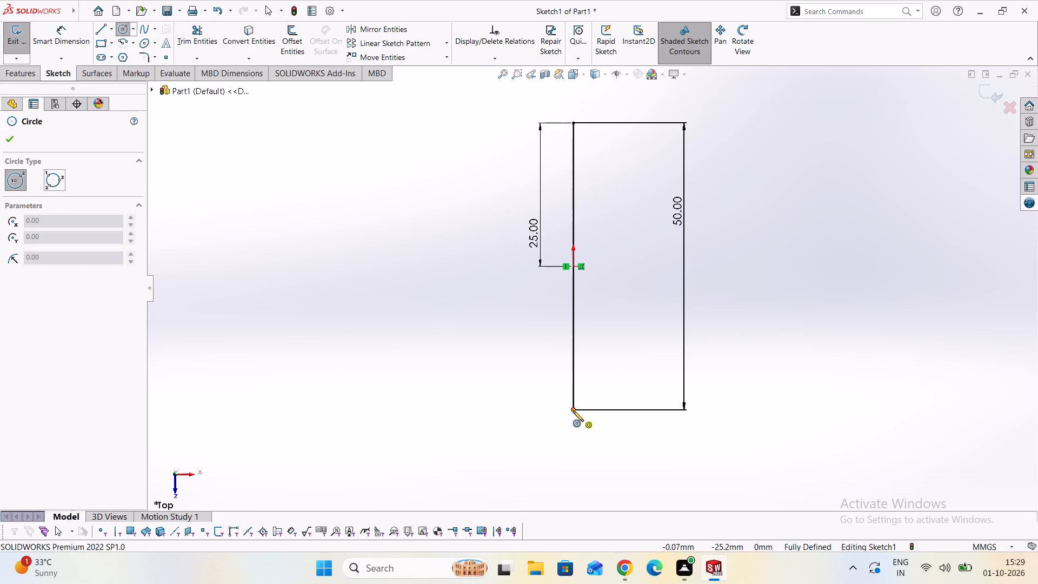
pyautogui.click(478, 409)
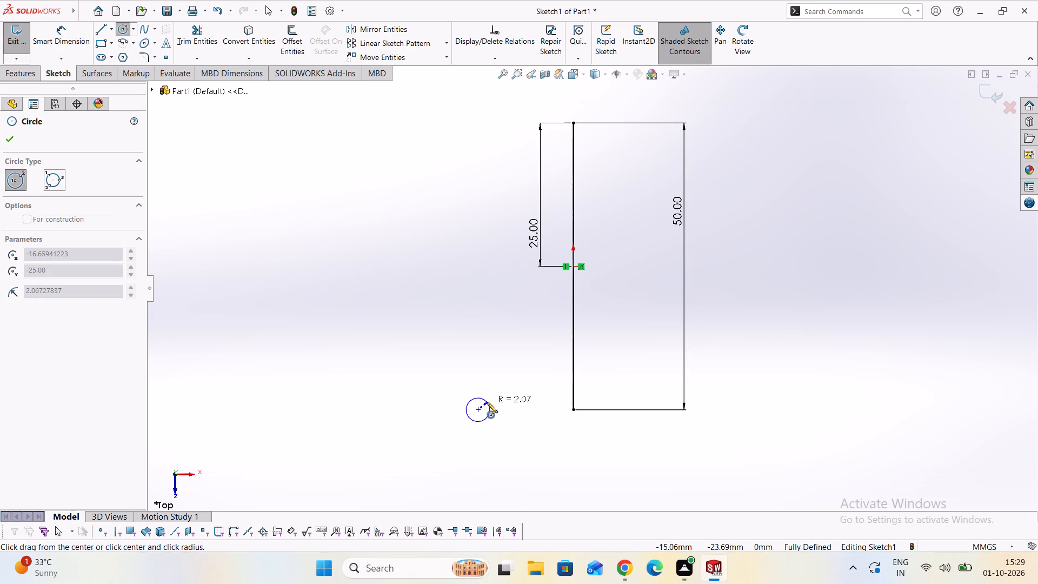
pyautogui.click(487, 401)
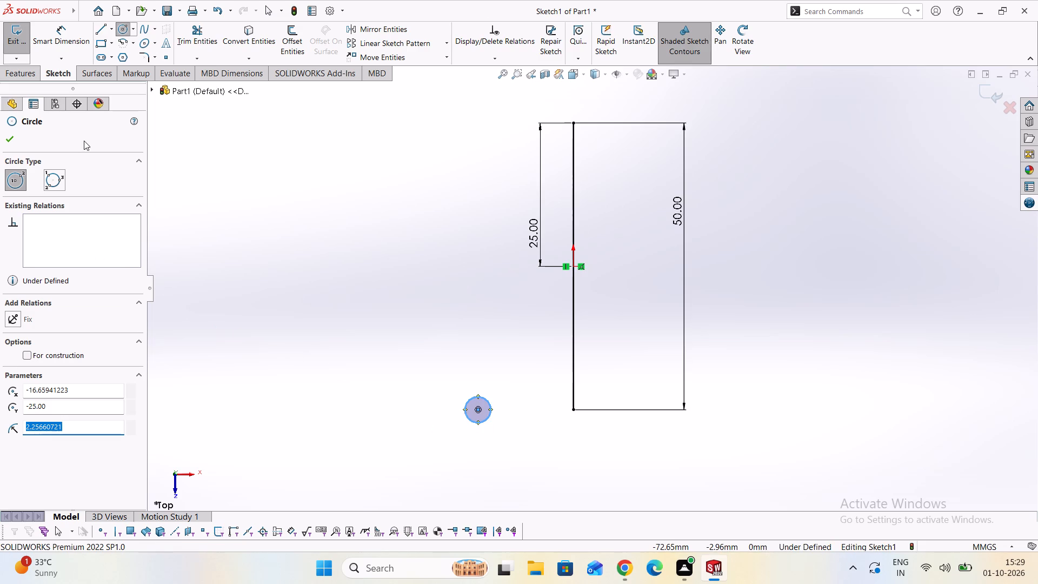
# Dimension the circle's diameter, first as 2 mm, and correct it to 5 mm.
pyautogui.click(64, 31)
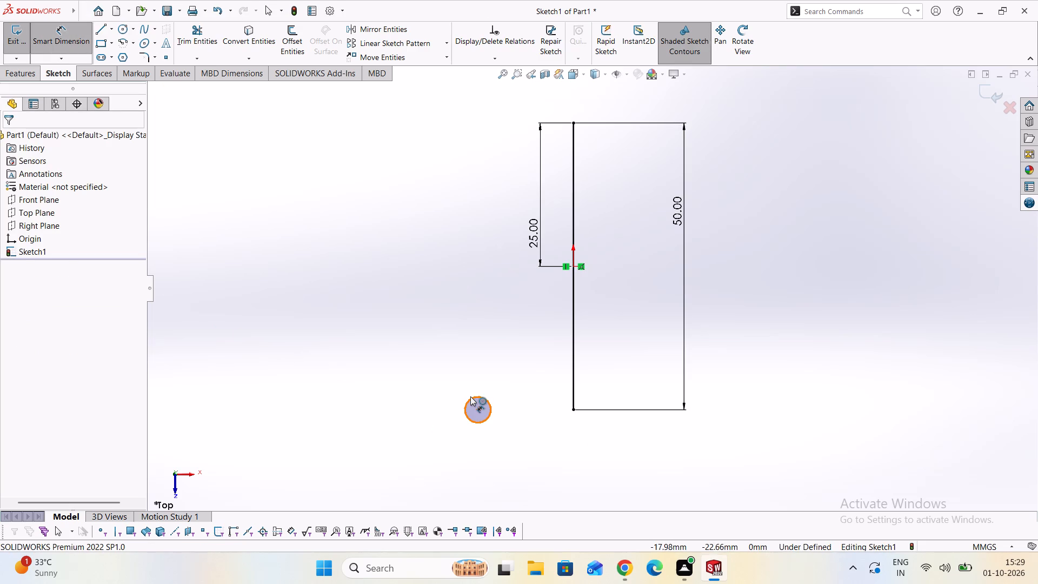
pyautogui.click(470, 396)
pyautogui.click(415, 333)
pyautogui.press('2')
pyautogui.press('Return')
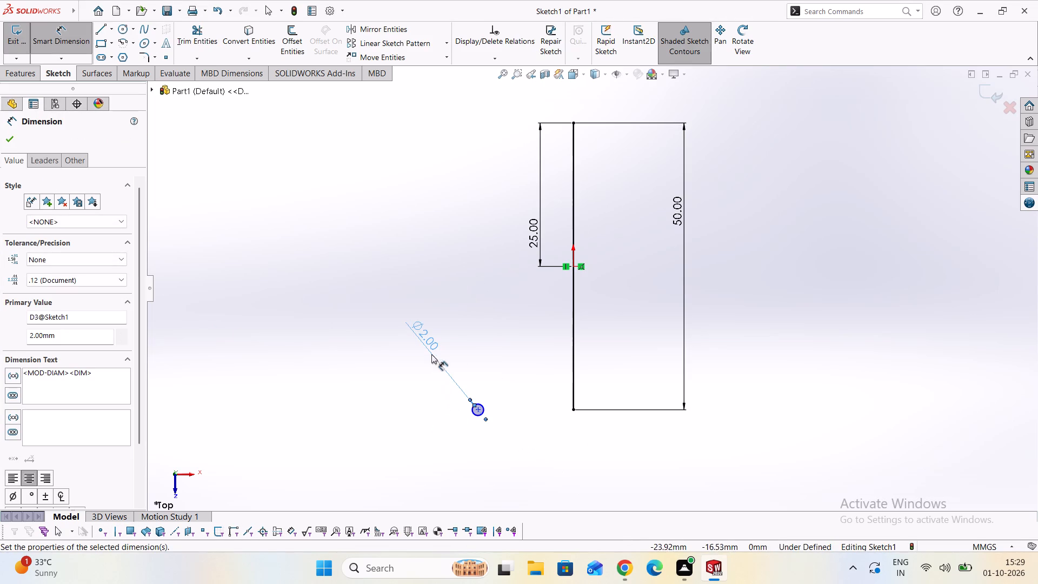
pyautogui.doubleClick(421, 343)
pyautogui.press('5')
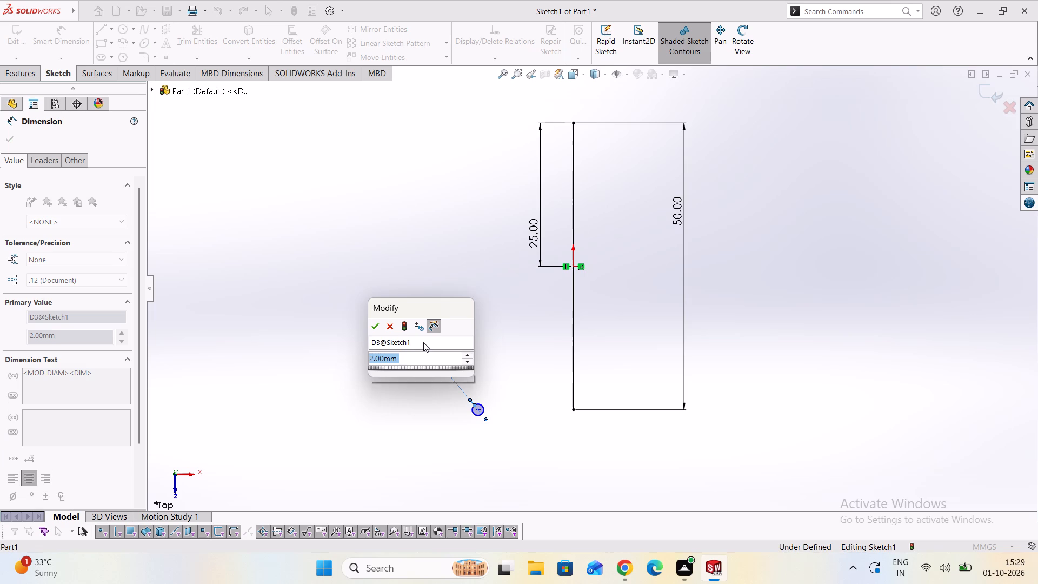
pyautogui.press('Return')
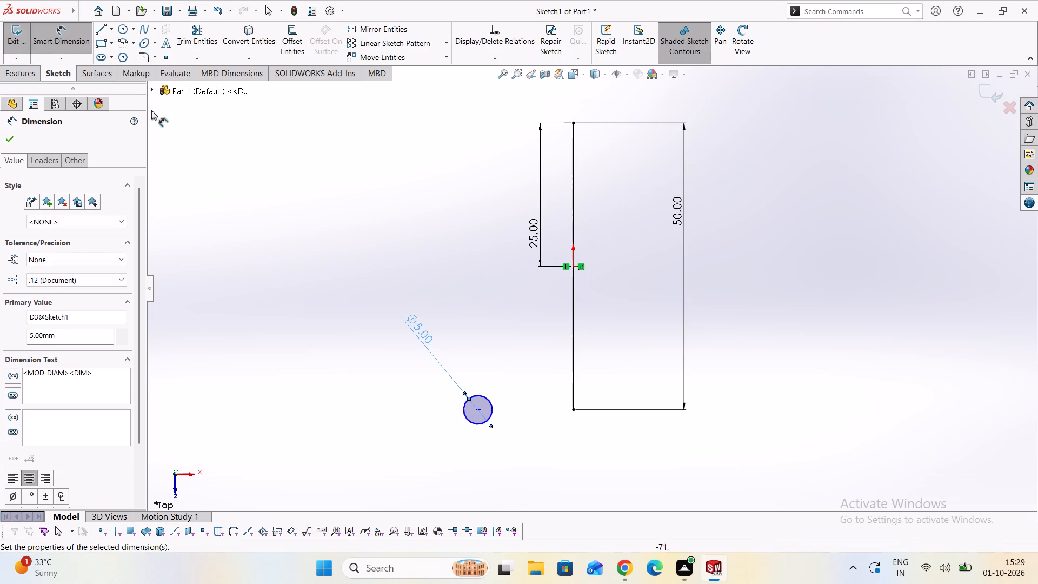
pyautogui.click(15, 144)
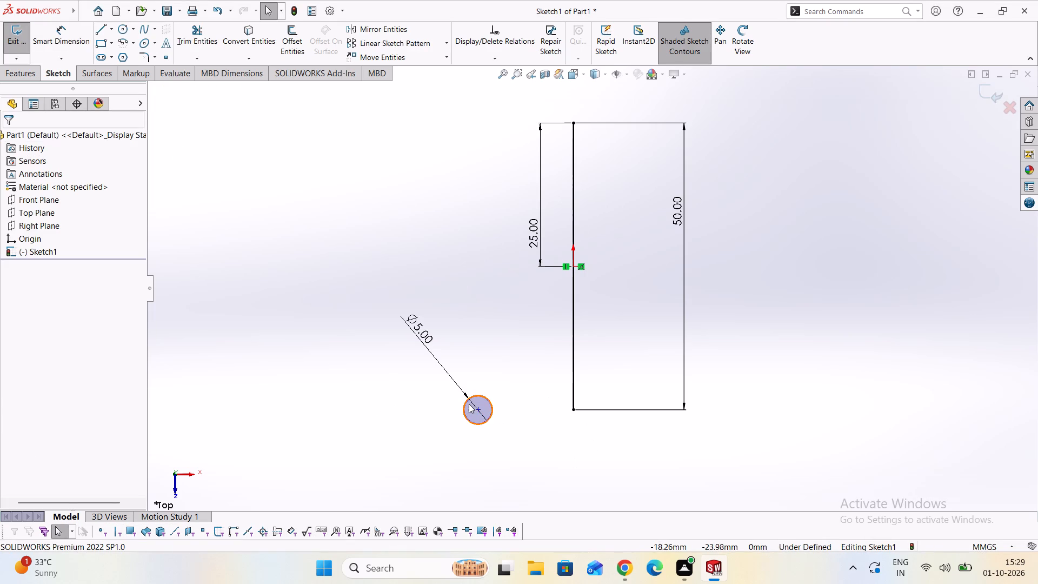
# Dimension the horizontal distance from the circle's centre to the vertical line's lower endpoint as 20 mm.
pyautogui.scroll(2, 549, 432)
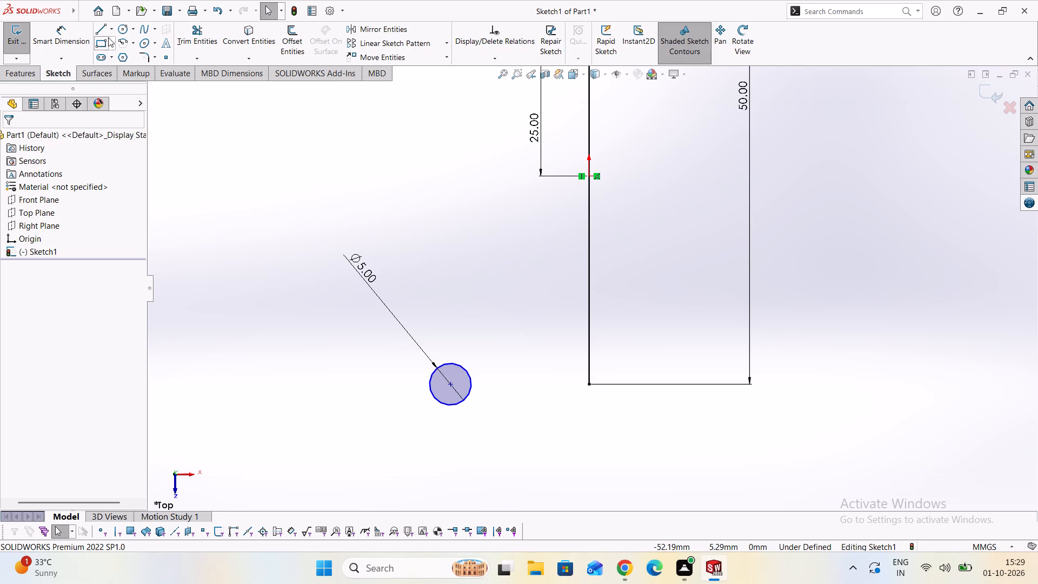
pyautogui.click(61, 29)
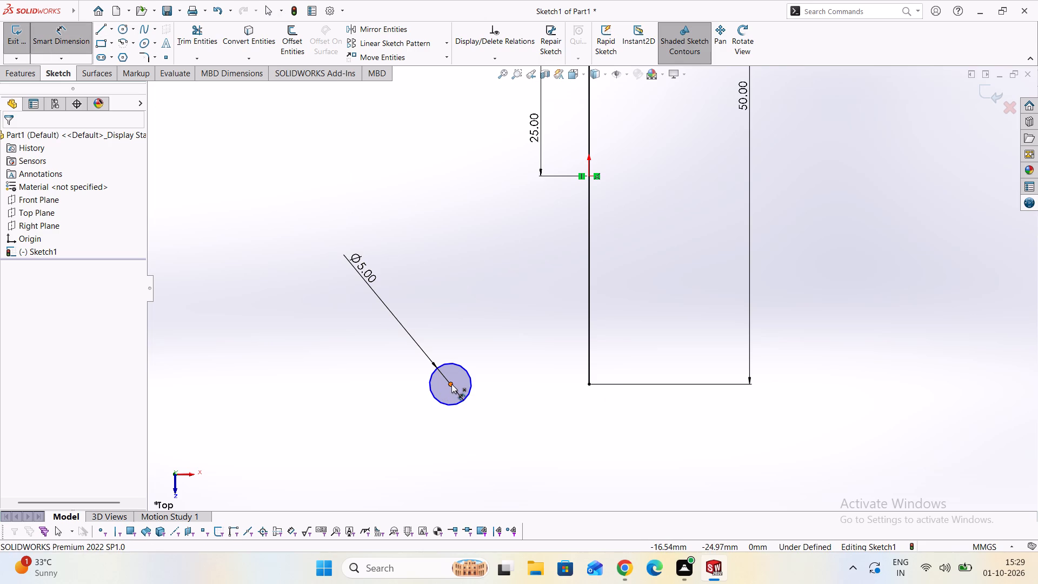
pyautogui.click(449, 385)
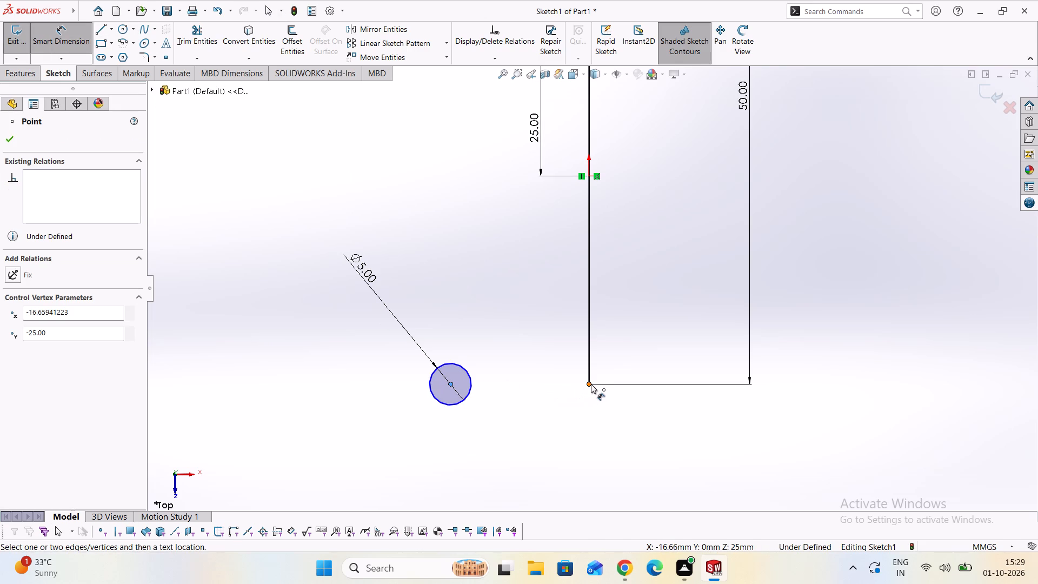
pyautogui.click(591, 384)
pyautogui.click(521, 447)
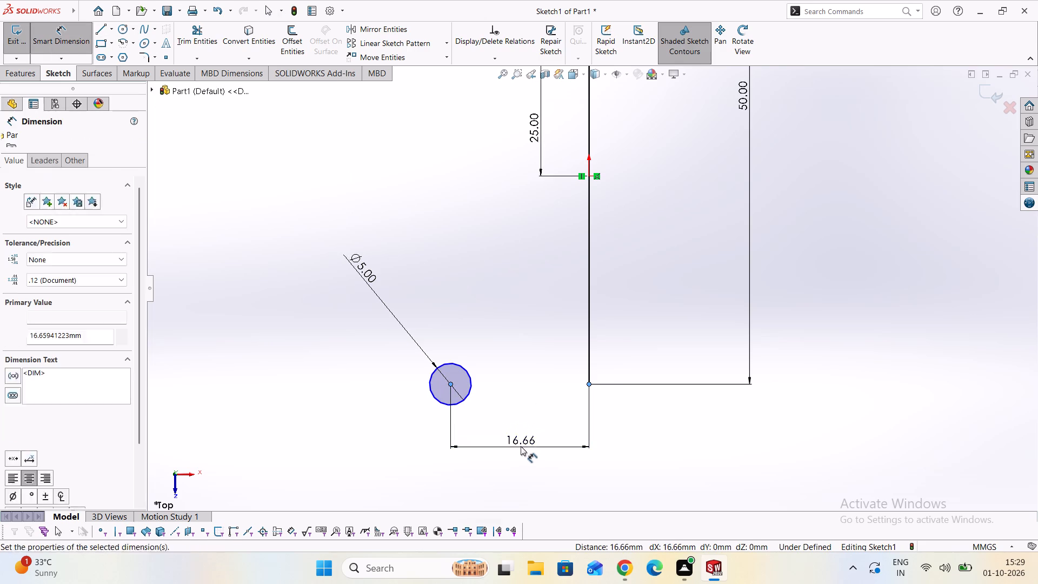
pyautogui.write('20')
pyautogui.press('Return')
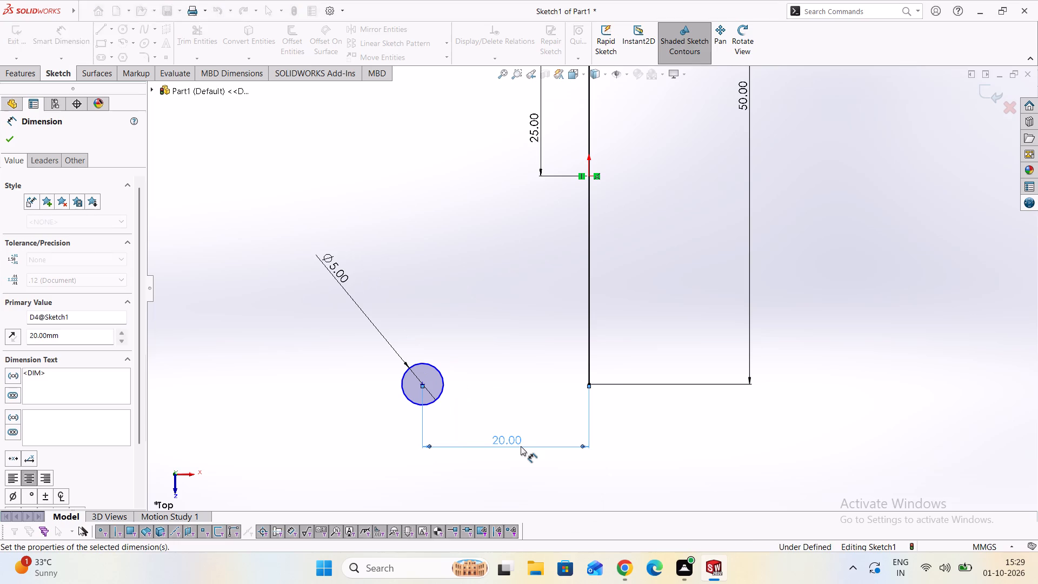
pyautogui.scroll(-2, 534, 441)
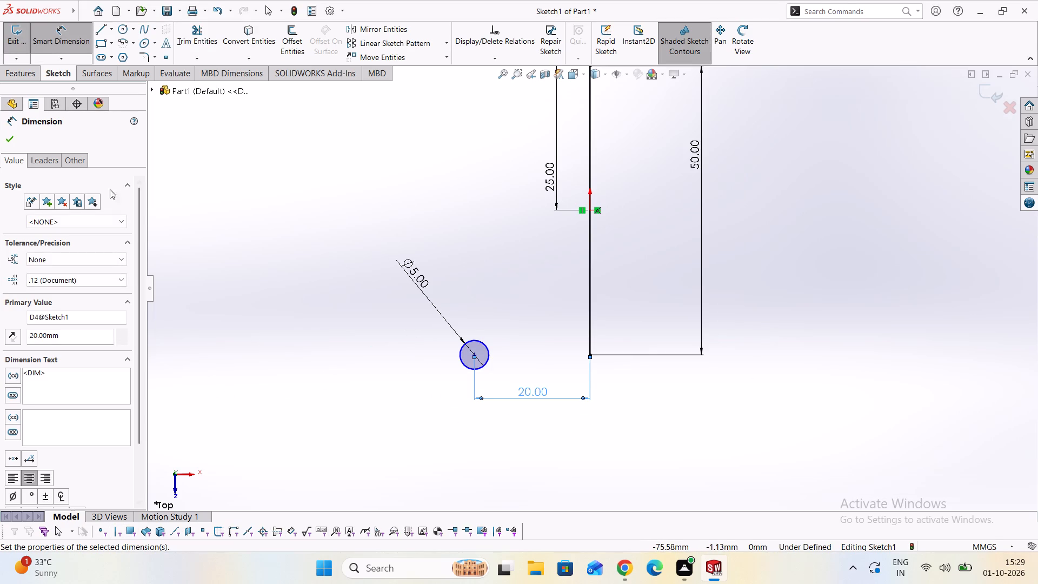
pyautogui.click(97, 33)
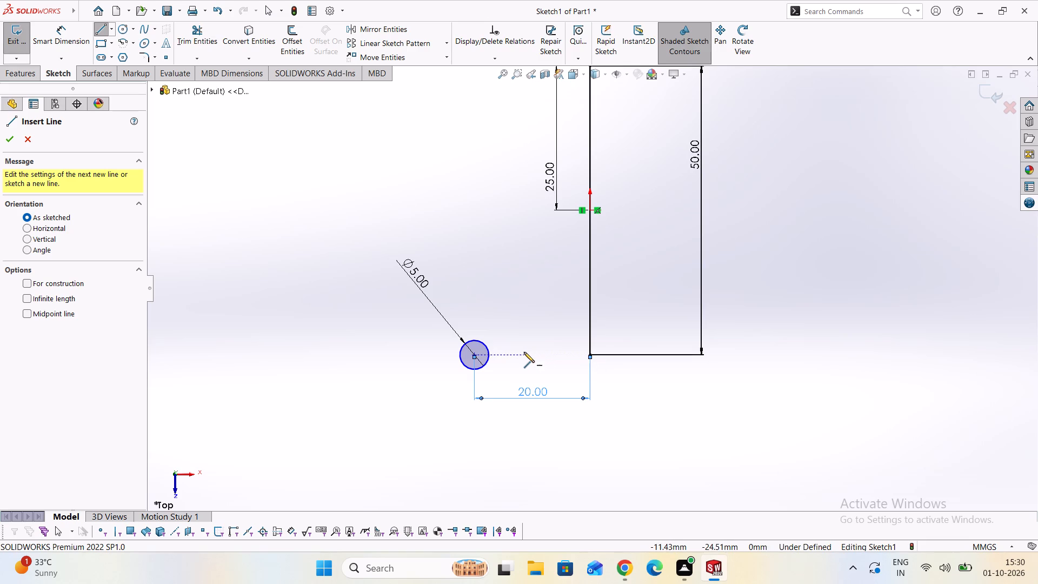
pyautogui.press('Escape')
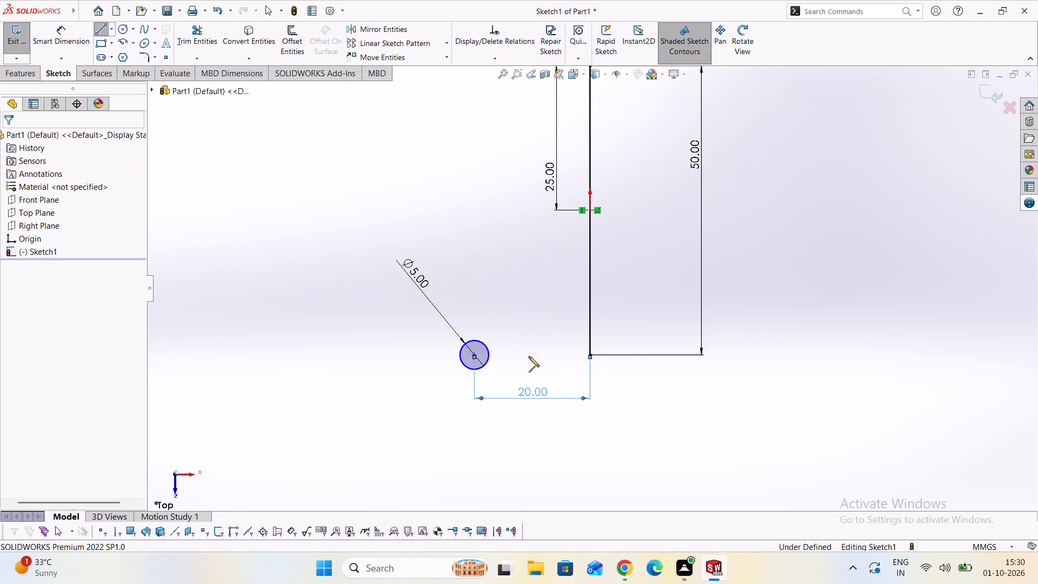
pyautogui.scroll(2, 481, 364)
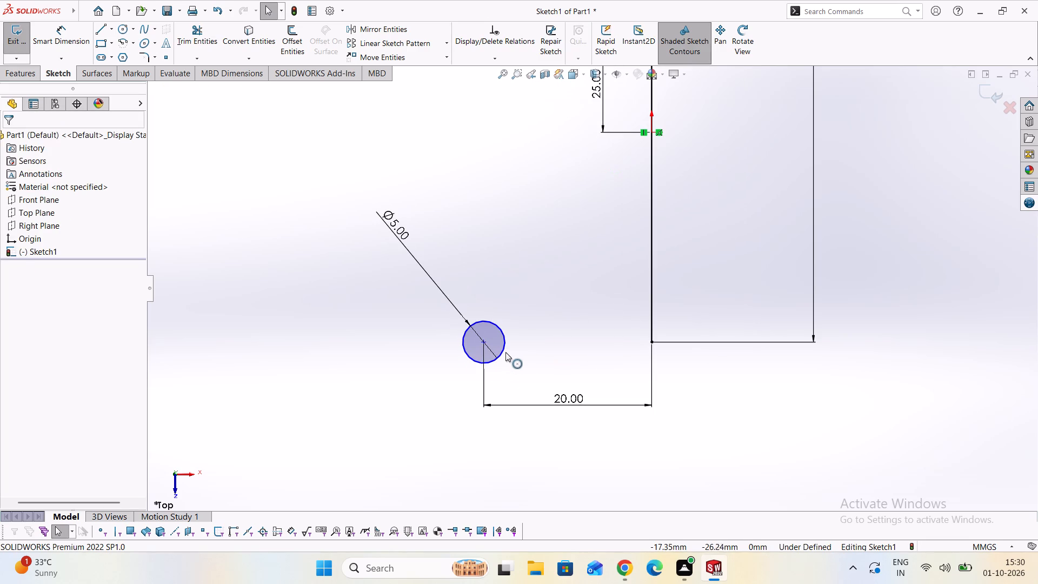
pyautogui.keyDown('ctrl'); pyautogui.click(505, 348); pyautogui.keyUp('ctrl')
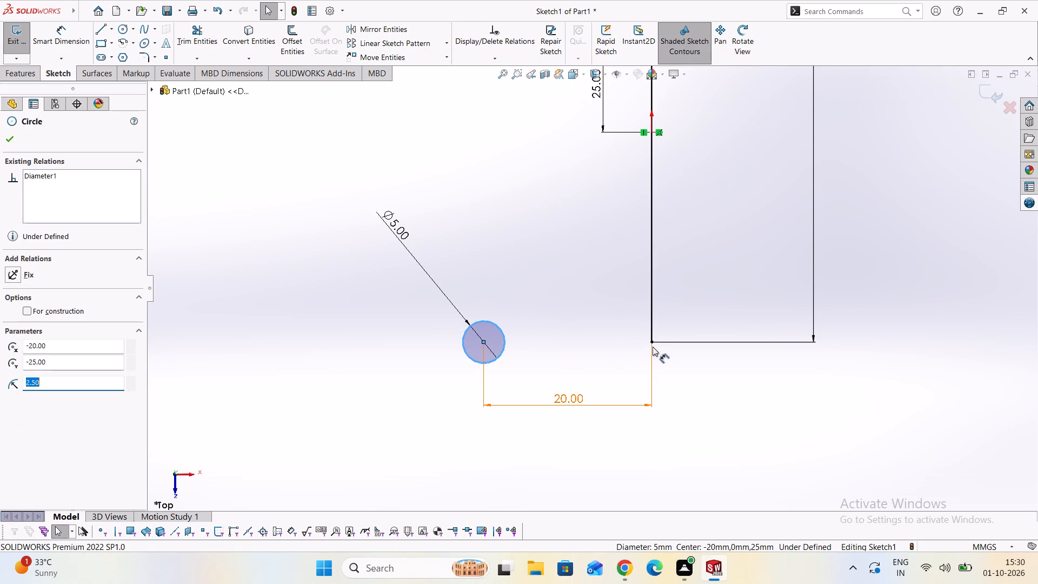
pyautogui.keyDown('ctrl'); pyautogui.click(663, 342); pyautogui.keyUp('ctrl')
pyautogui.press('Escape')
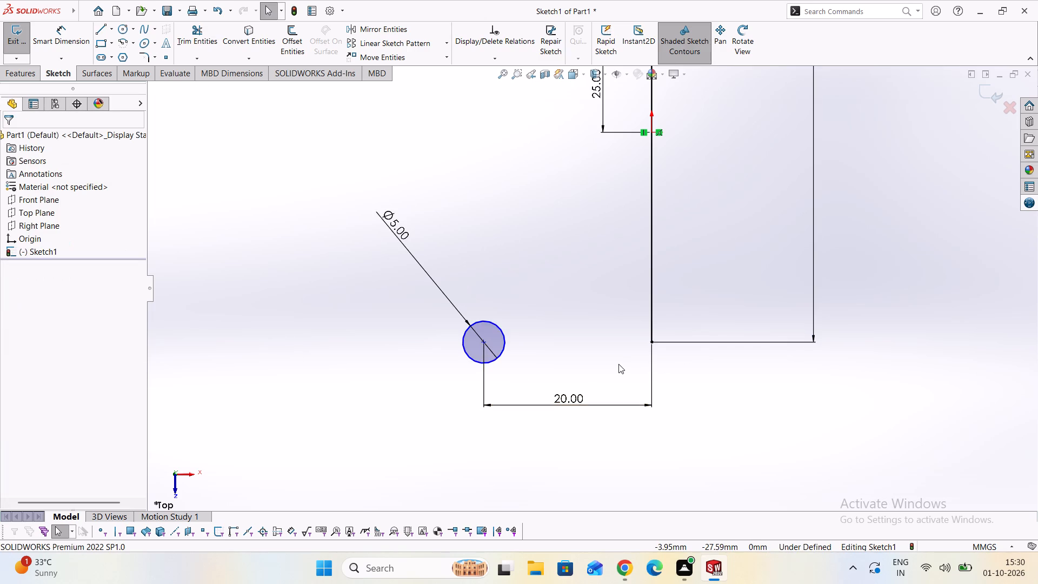
# Add a horizontal relation between the circle's centre and the vertical line's lower endpoint.
pyautogui.scroll(3, 486, 348)
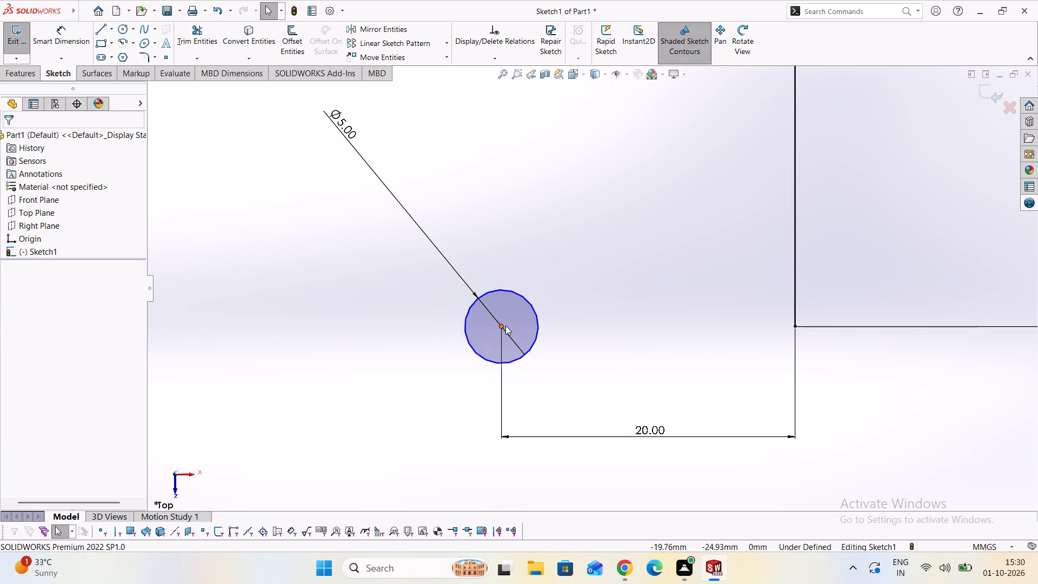
pyautogui.keyDown('ctrl'); pyautogui.click(503, 327); pyautogui.keyUp('ctrl')
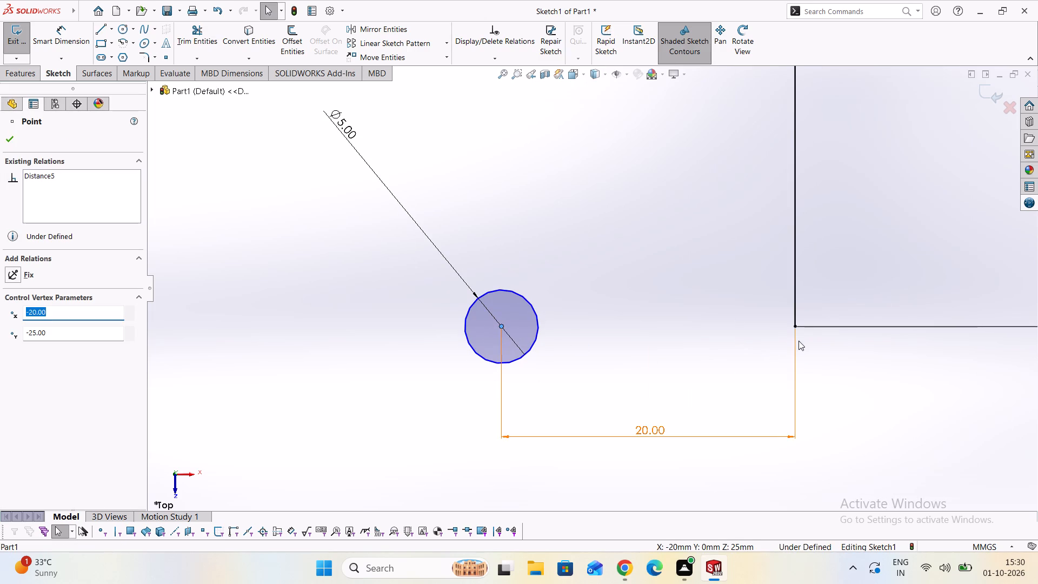
pyautogui.keyDown('ctrl'); pyautogui.click(794, 327); pyautogui.keyUp('ctrl')
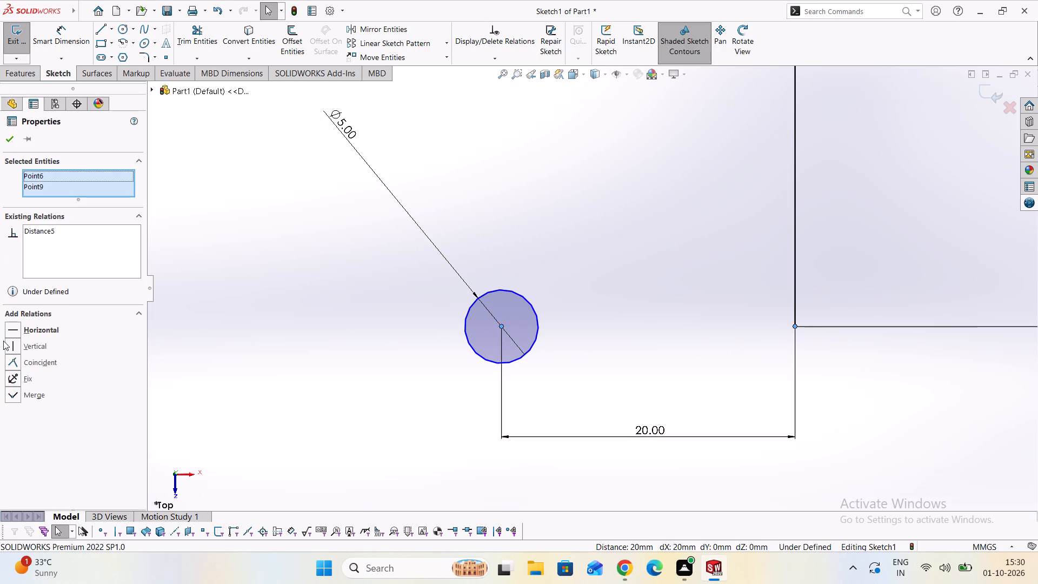
pyautogui.click(42, 328)
pyautogui.scroll(-2, 483, 473)
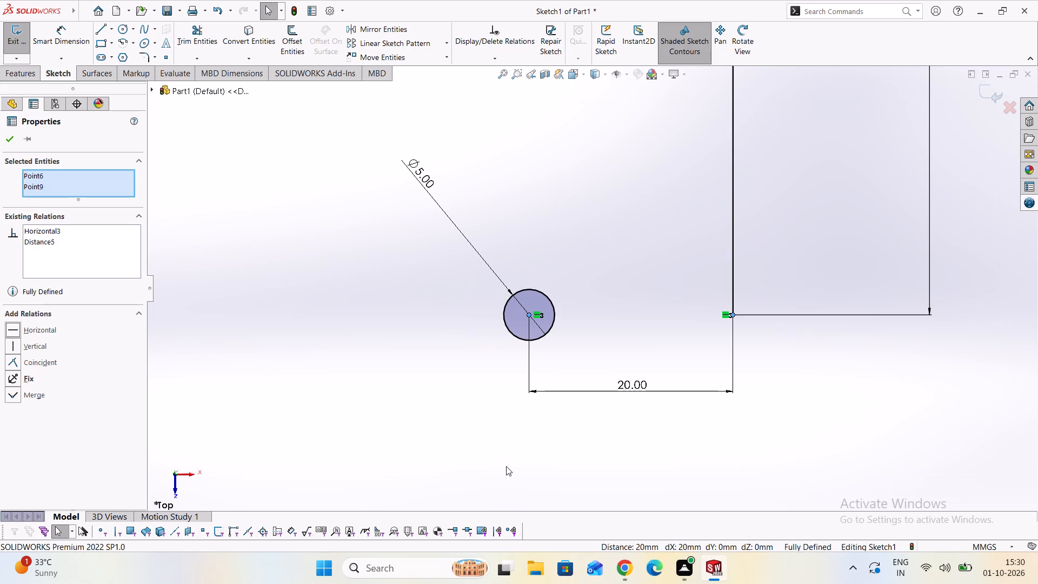
pyautogui.scroll(-3, 506, 466)
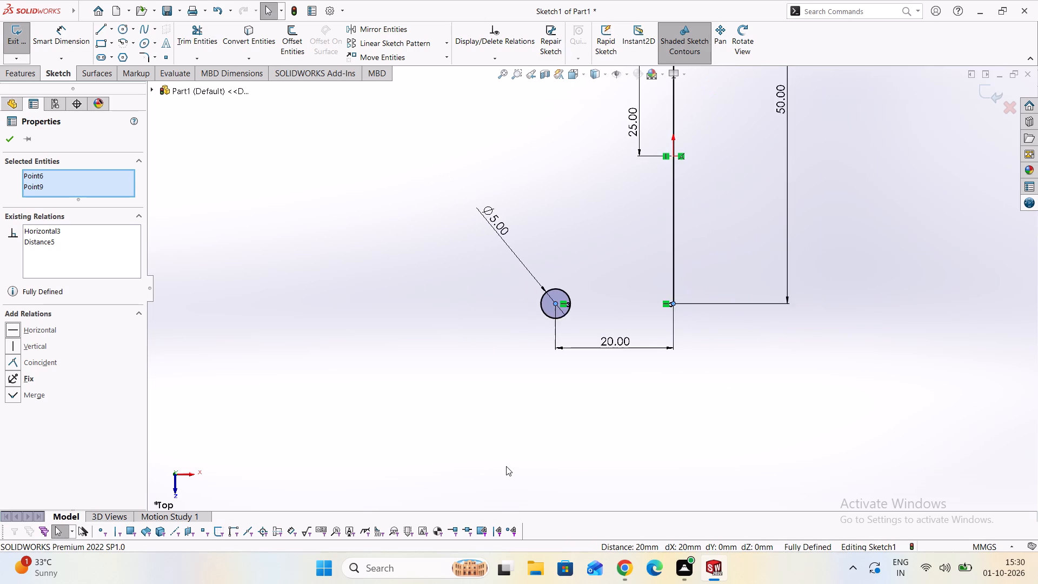
pyautogui.scroll(-2, 506, 466)
pyautogui.scroll(-2, 658, 419)
pyautogui.scroll(4, 634, 300)
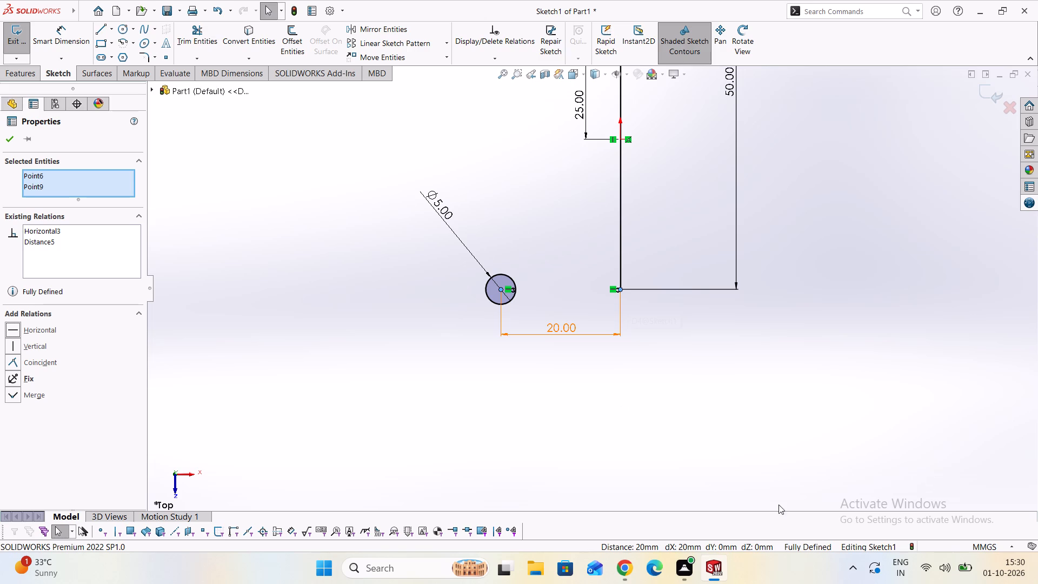
pyautogui.click(14, 144)
# Start a Swept Boss/Base with the 5 mm circle as the profile and the 50 mm vertical line as the path.
pyautogui.scroll(-6, 602, 353)
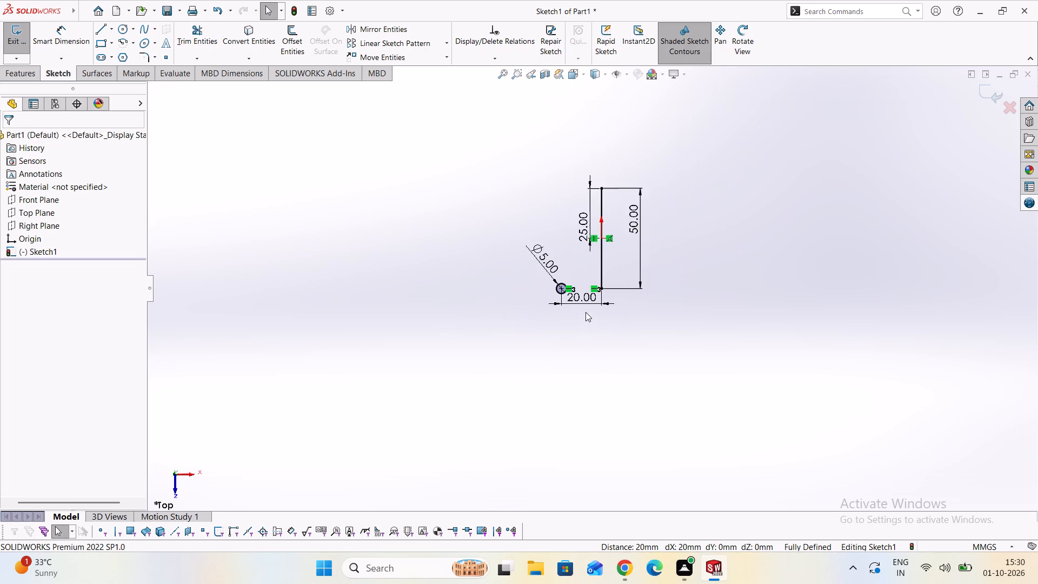
pyautogui.scroll(3, 607, 188)
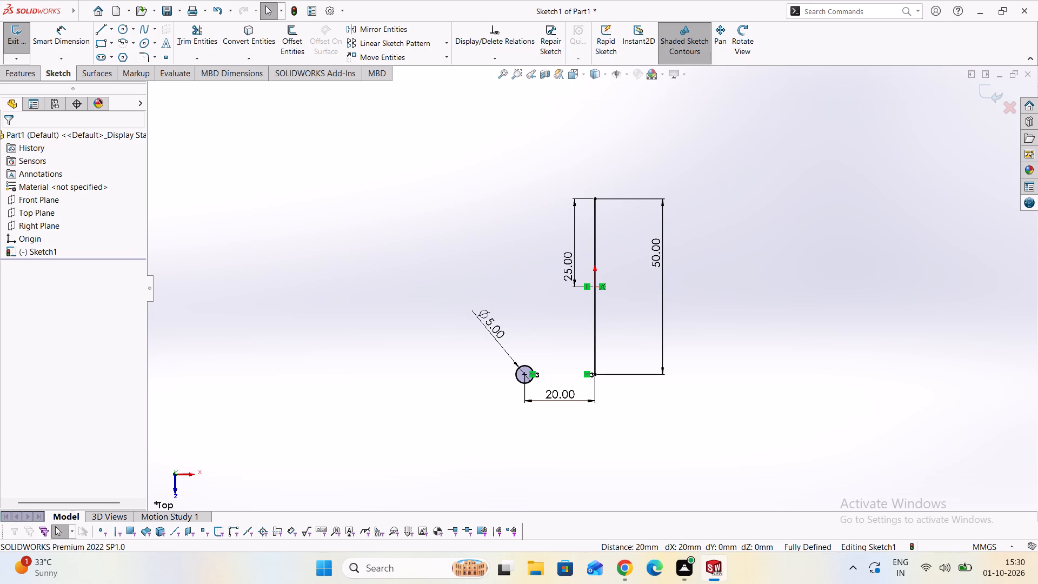
pyautogui.click(34, 73)
pyautogui.click(110, 26)
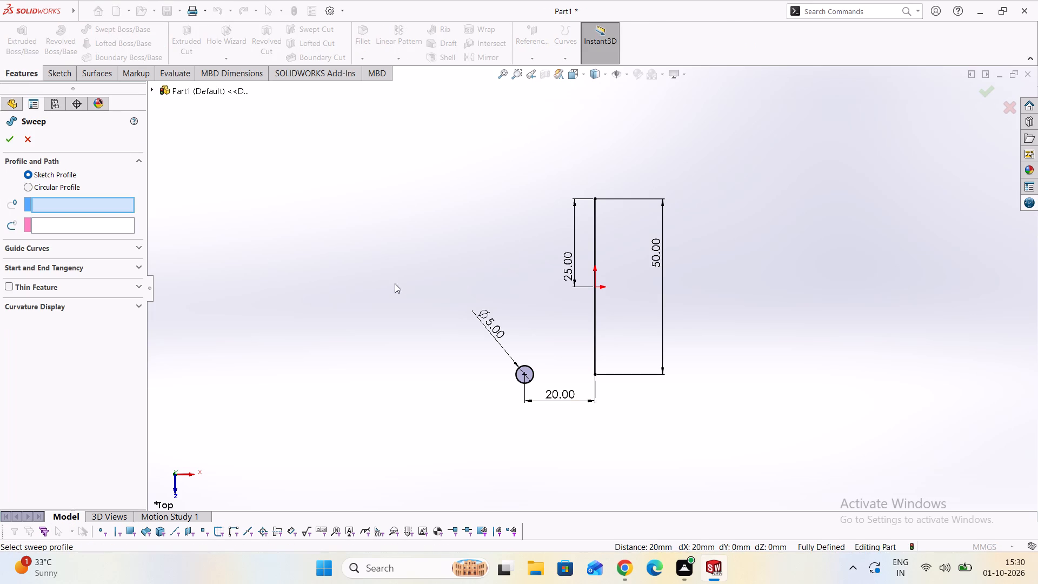
pyautogui.click(534, 378)
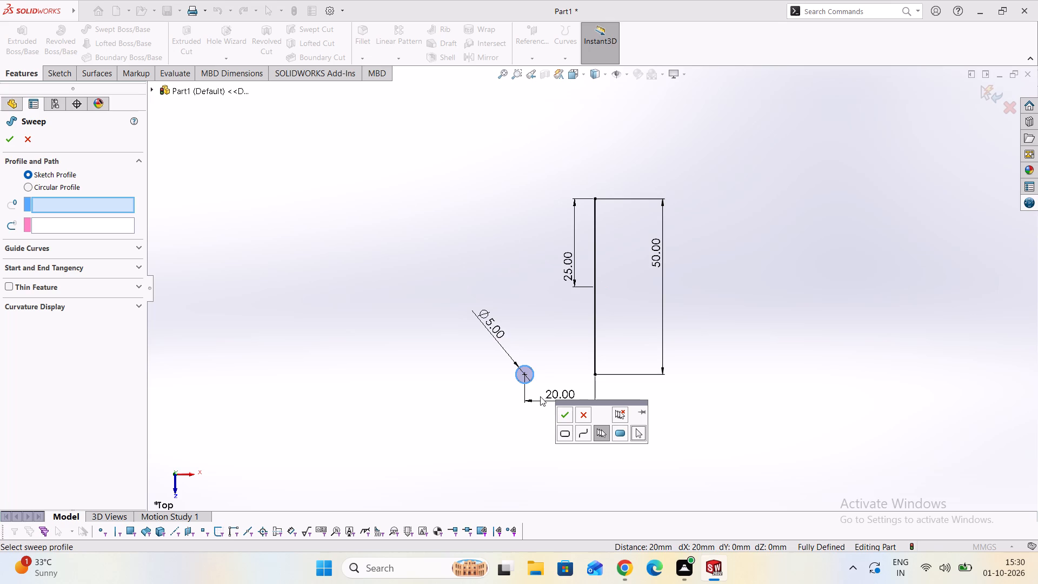
pyautogui.click(562, 409)
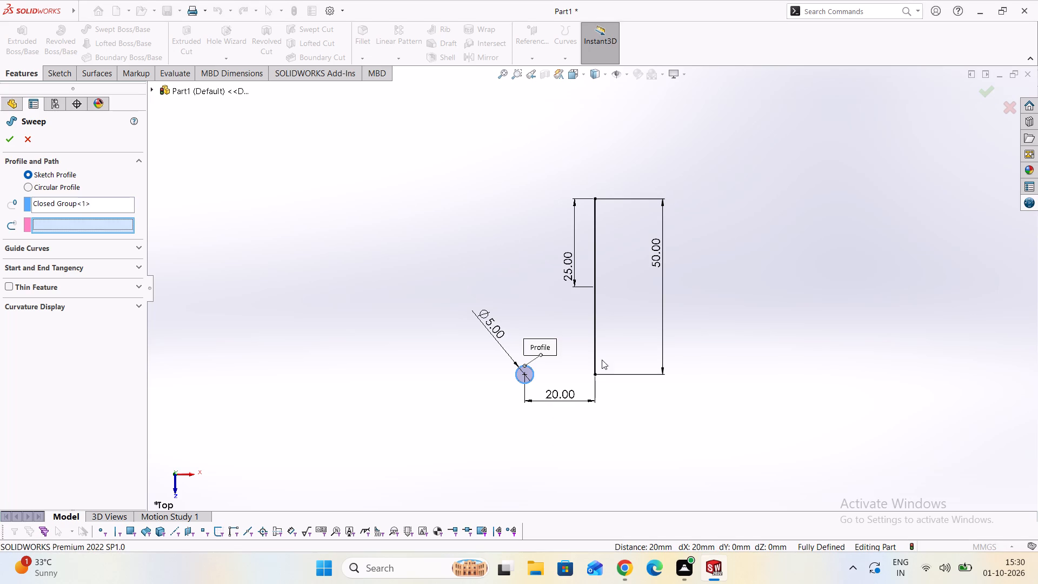
pyautogui.click(596, 351)
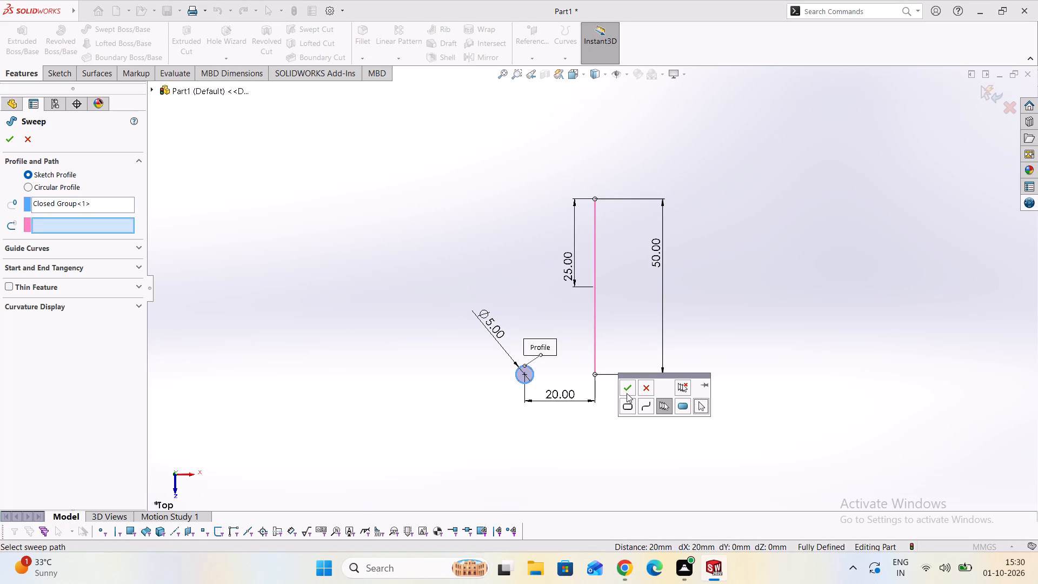
pyautogui.click(629, 388)
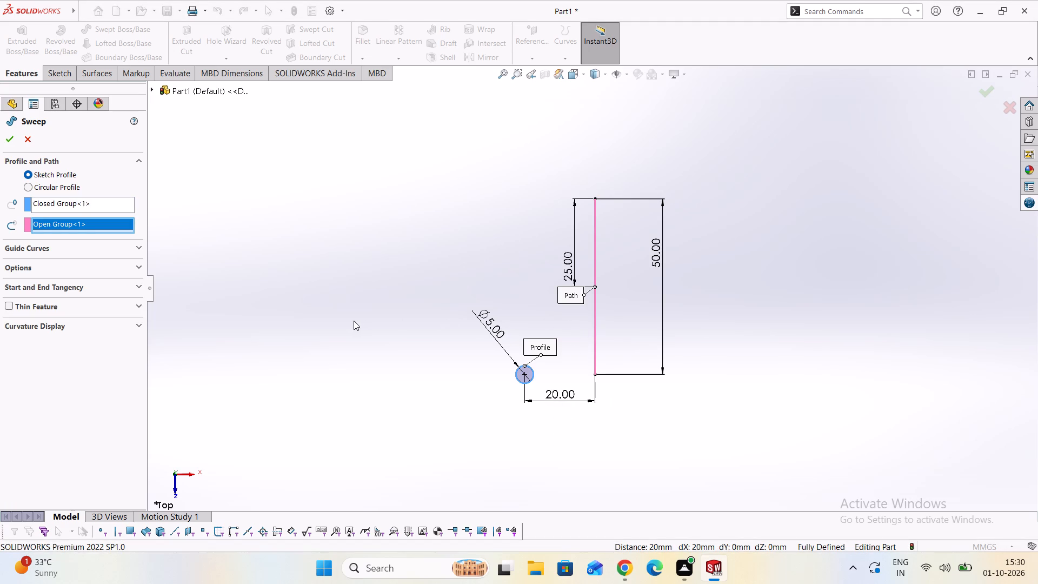
# Set the sweep's profile twist to Specify Twist Value, with the twist controlled in revolutions.
pyautogui.scroll(4, 613, 283)
pyautogui.scroll(3, 571, 301)
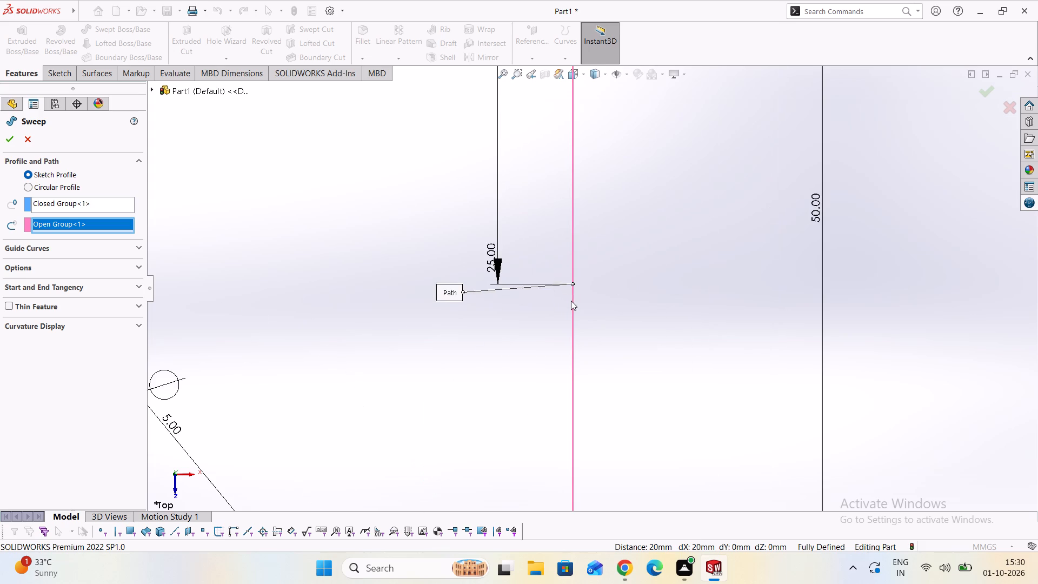
pyautogui.scroll(4, 487, 264)
pyautogui.scroll(-9, 488, 267)
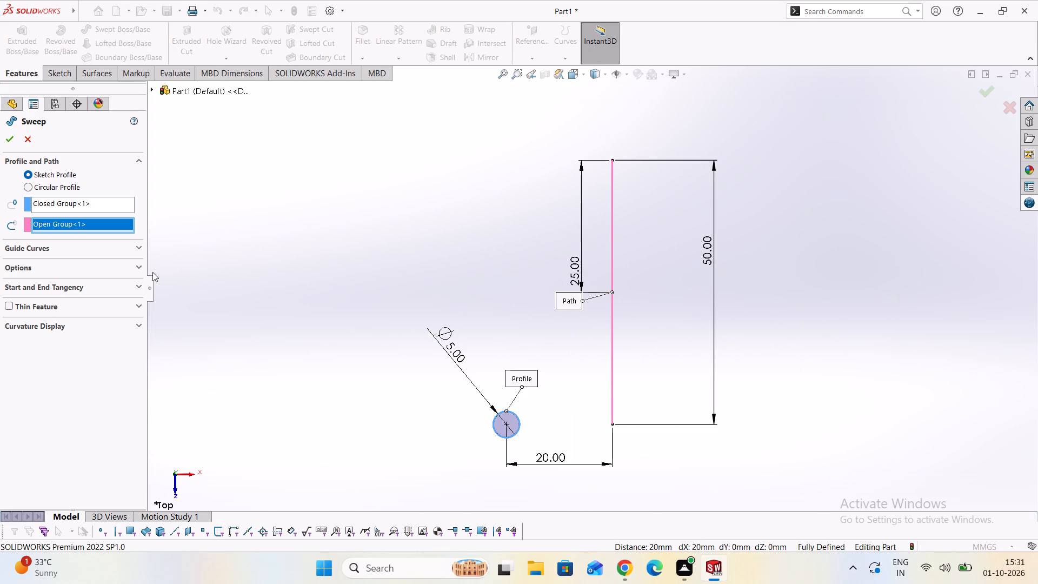
pyautogui.click(136, 266)
pyautogui.click(132, 317)
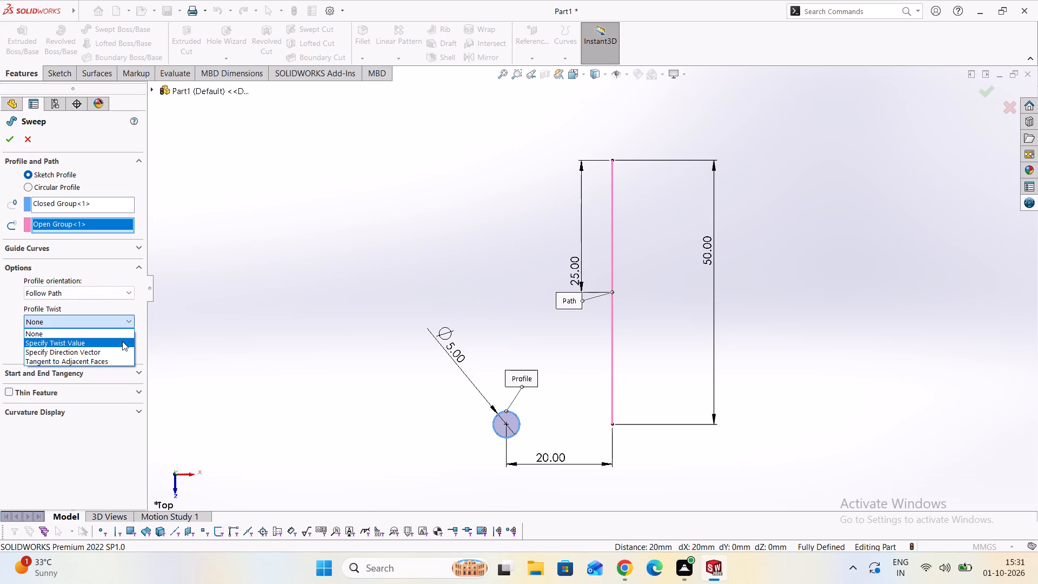
pyautogui.click(122, 341)
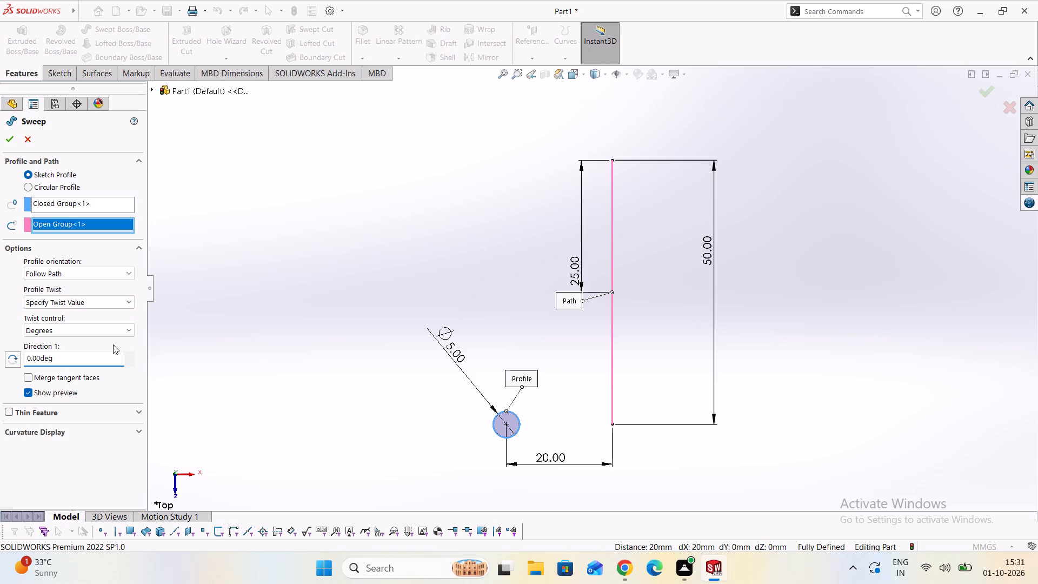
pyautogui.click(119, 333)
pyautogui.click(76, 353)
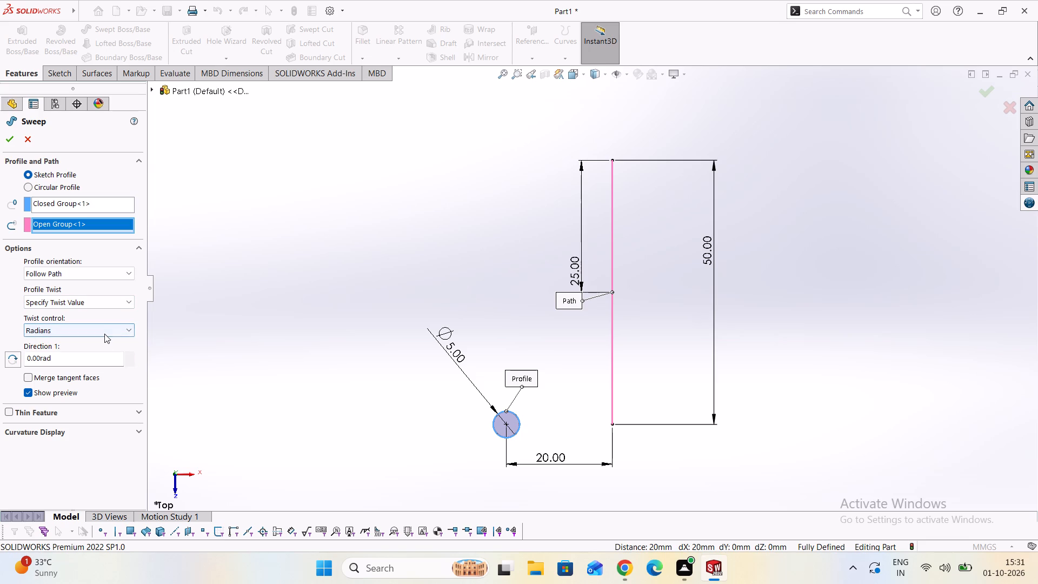
pyautogui.click(104, 334)
pyautogui.click(88, 357)
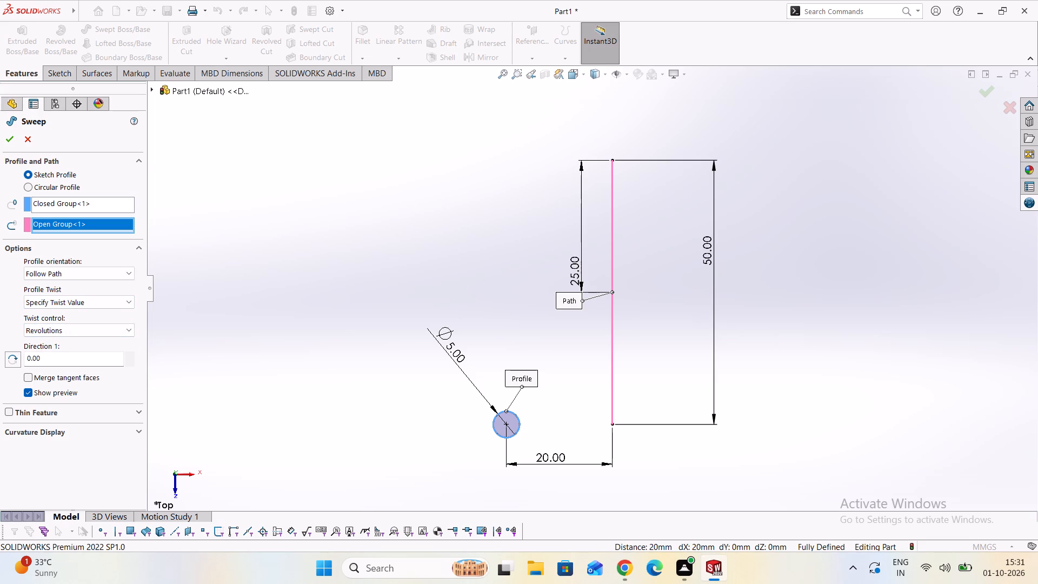
# Set the sweep's Direction 1 twist to 8 revolutions and try to create the sweep.
pyautogui.click(88, 357)
pyautogui.press('Delete')
pyautogui.press('Delete')
pyautogui.press('Delete')
pyautogui.press('Delete')
pyautogui.press('Delete')
pyautogui.press('Delete')
pyautogui.press('BackSpace')
pyautogui.press('BackSpace')
pyautogui.press('BackSpace')
pyautogui.press('BackSpace')
pyautogui.press('BackSpace')
pyautogui.press('8')
pyautogui.press('Return')
pyautogui.click(10, 138)
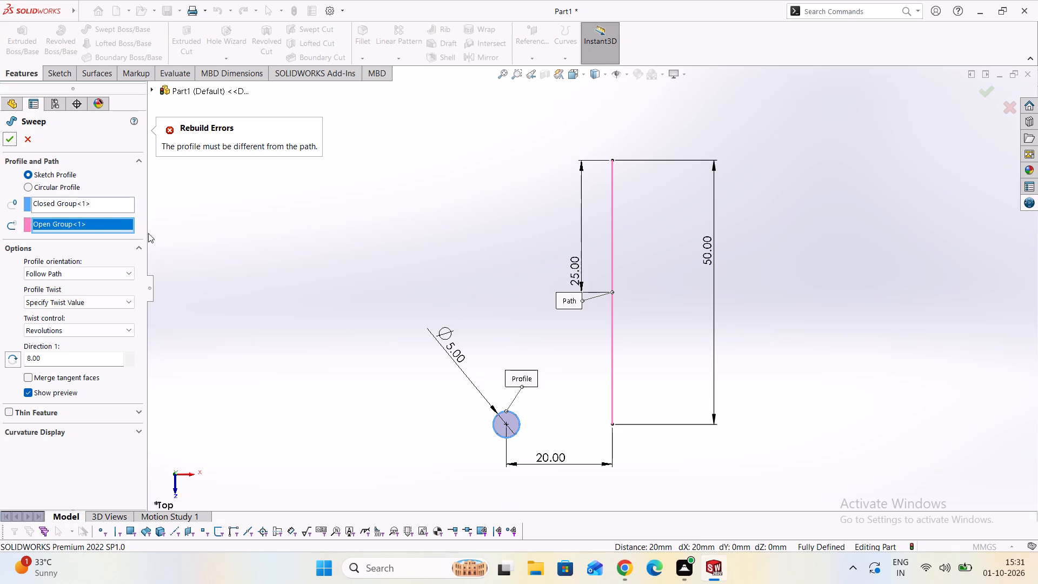
# Examine the selected circle profile and vertical path against the sweep's rebuild error.
pyautogui.scroll(2, 605, 416)
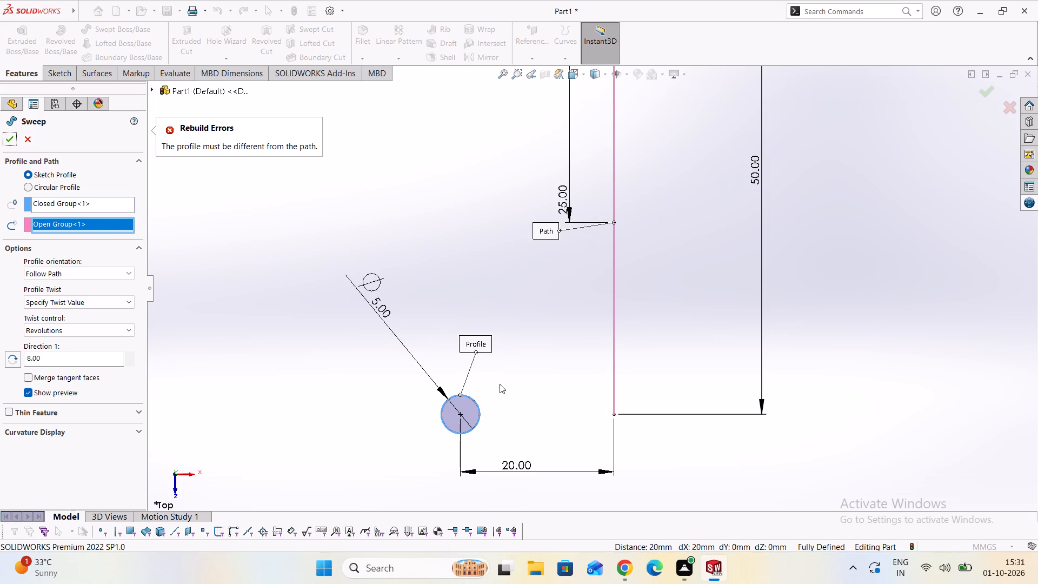
pyautogui.scroll(5, 478, 367)
pyautogui.scroll(-3, 478, 367)
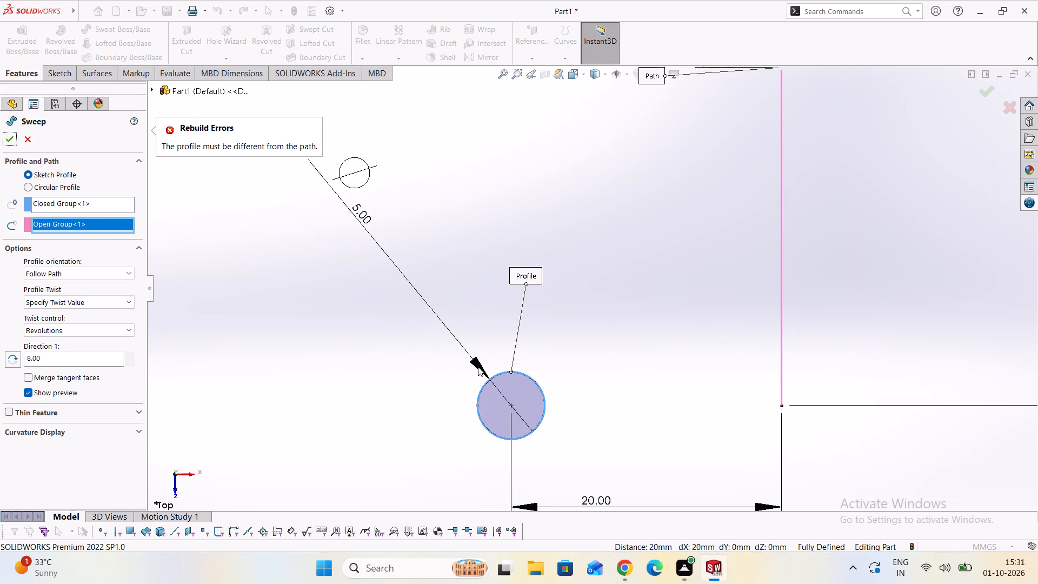
pyautogui.scroll(-3, 595, 312)
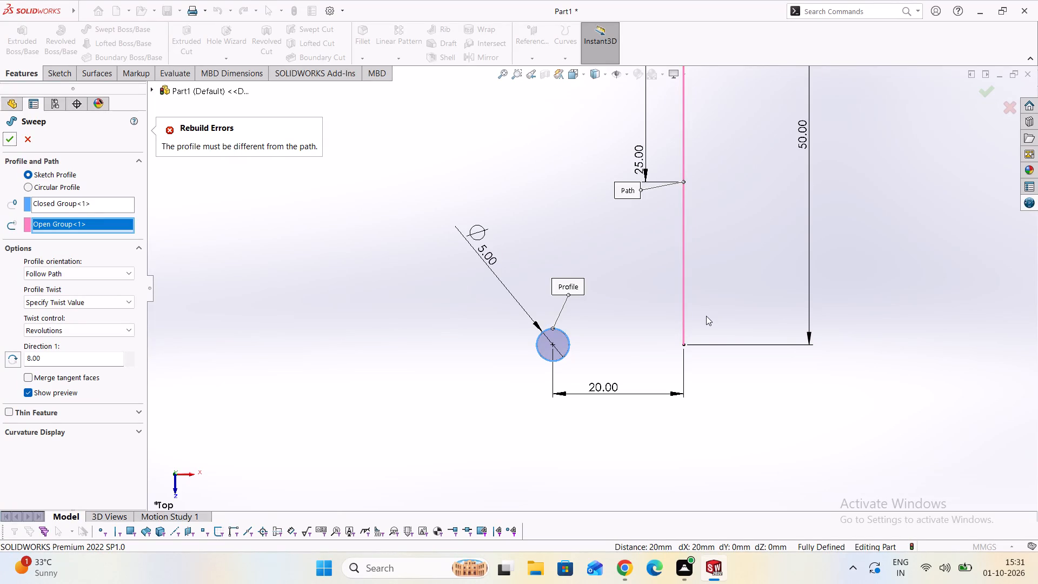
pyautogui.scroll(-3, 729, 335)
pyautogui.scroll(-2, 726, 276)
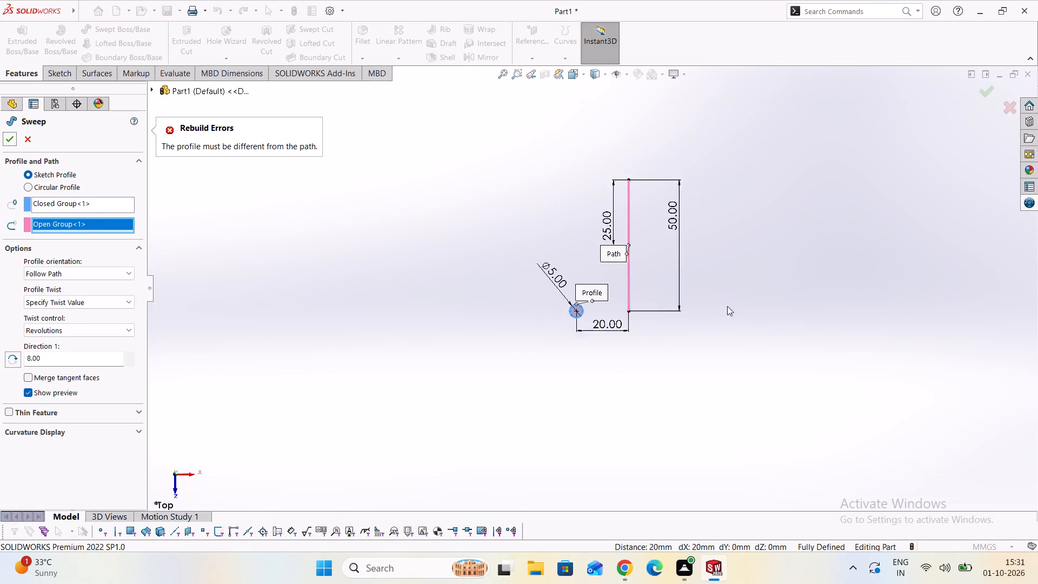
pyautogui.scroll(-1, 727, 306)
pyautogui.scroll(3, 677, 210)
pyautogui.scroll(1, 610, 391)
pyautogui.scroll(3, 537, 403)
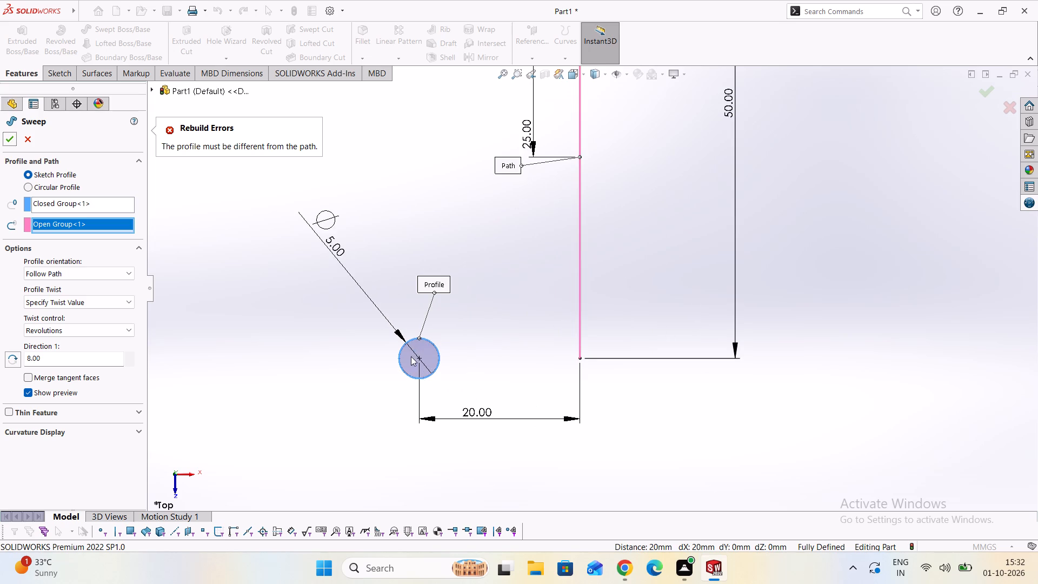
# Set the sweep's profile orientation to Keep Normal Constant.
pyautogui.click(129, 272)
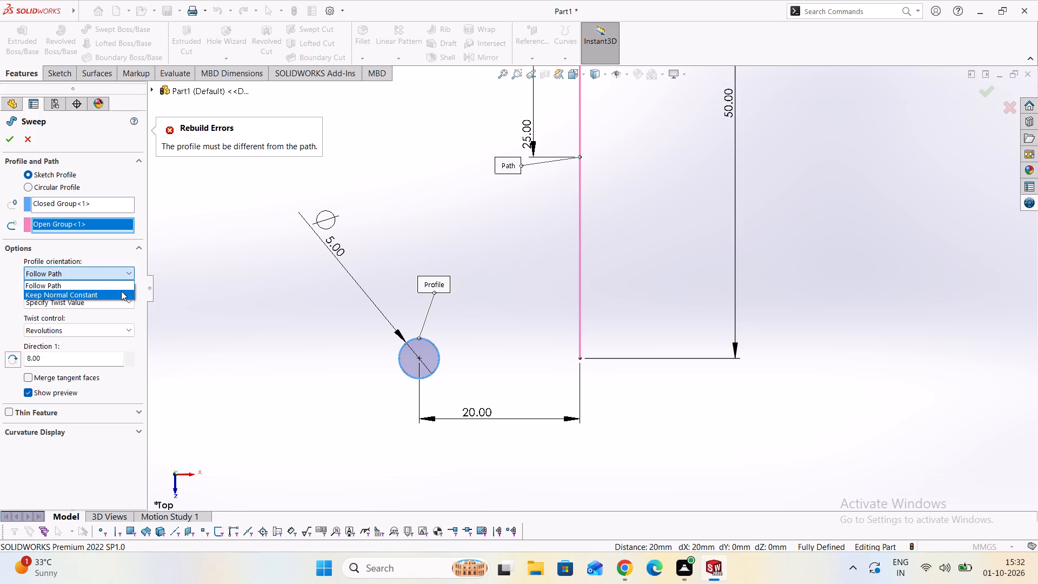
pyautogui.click(122, 296)
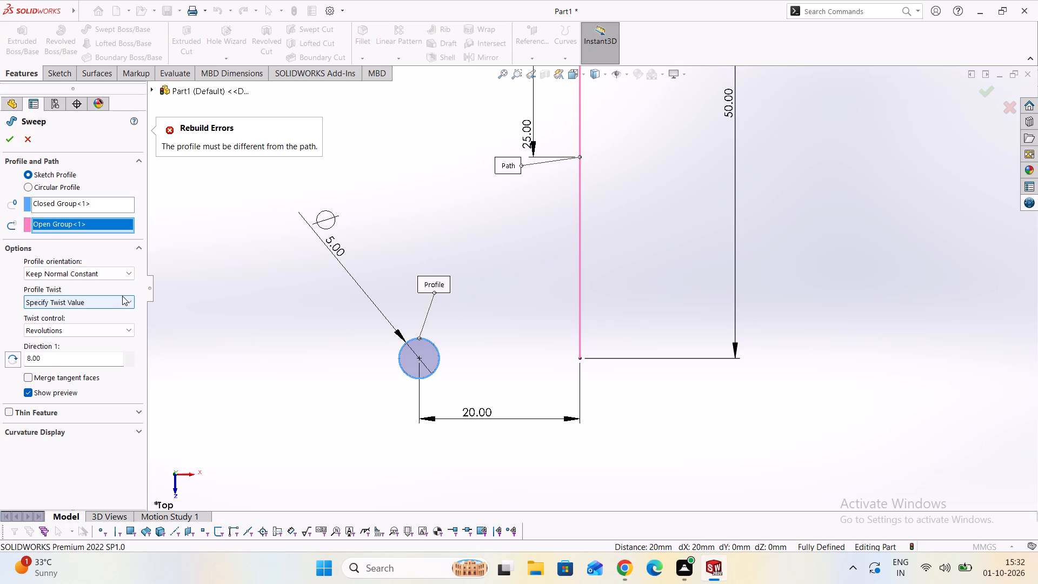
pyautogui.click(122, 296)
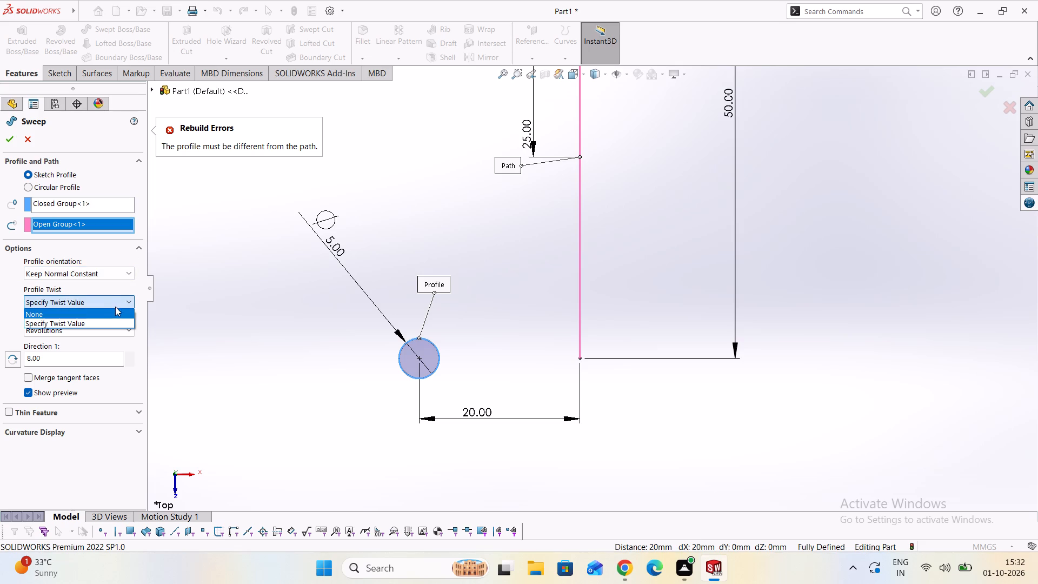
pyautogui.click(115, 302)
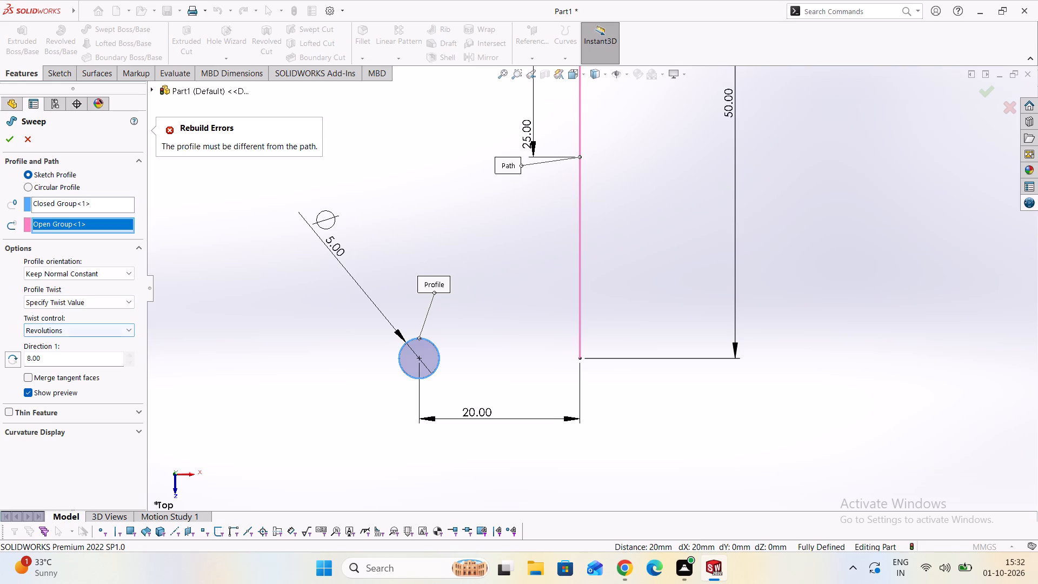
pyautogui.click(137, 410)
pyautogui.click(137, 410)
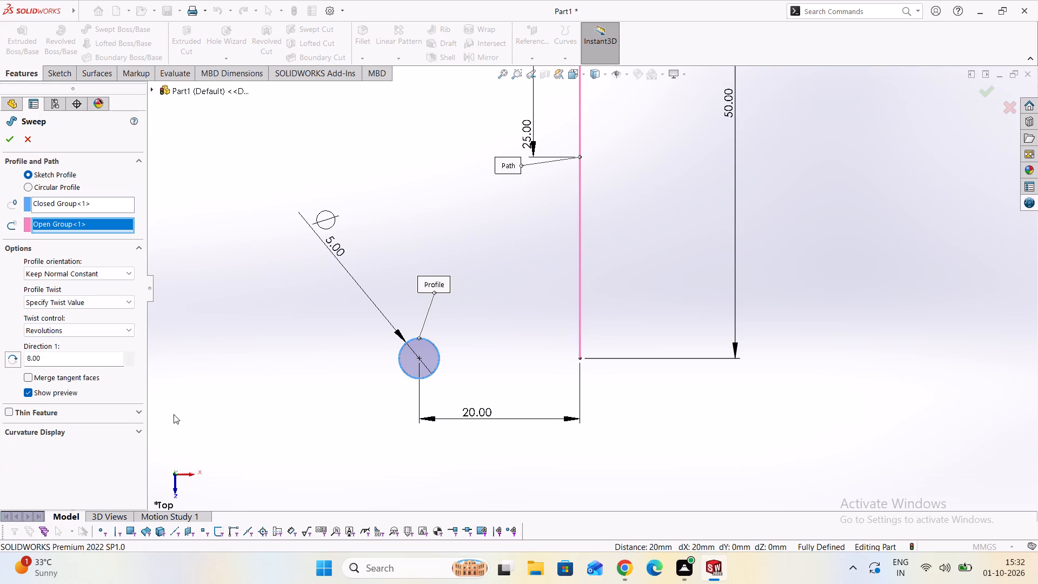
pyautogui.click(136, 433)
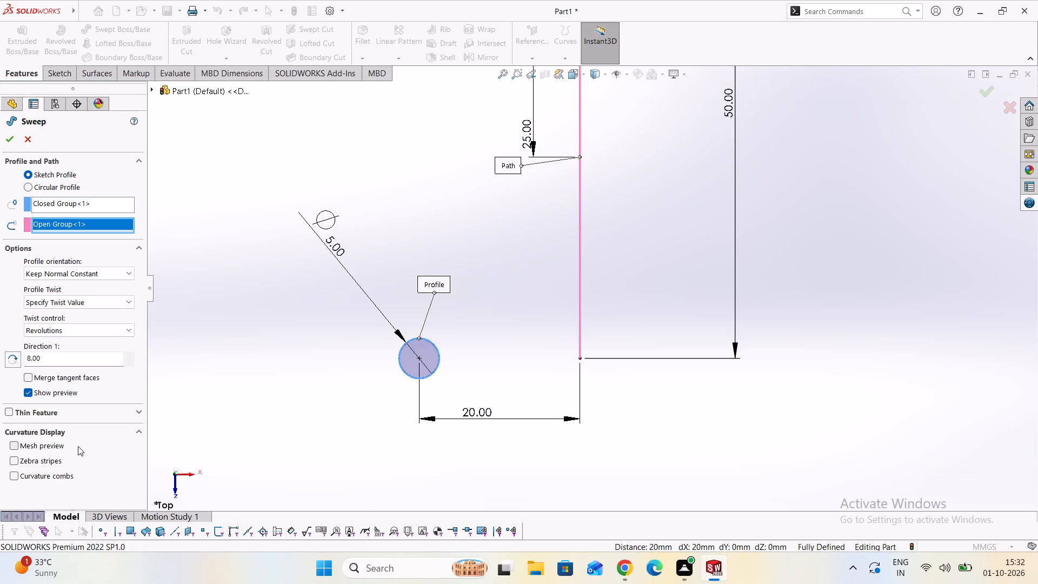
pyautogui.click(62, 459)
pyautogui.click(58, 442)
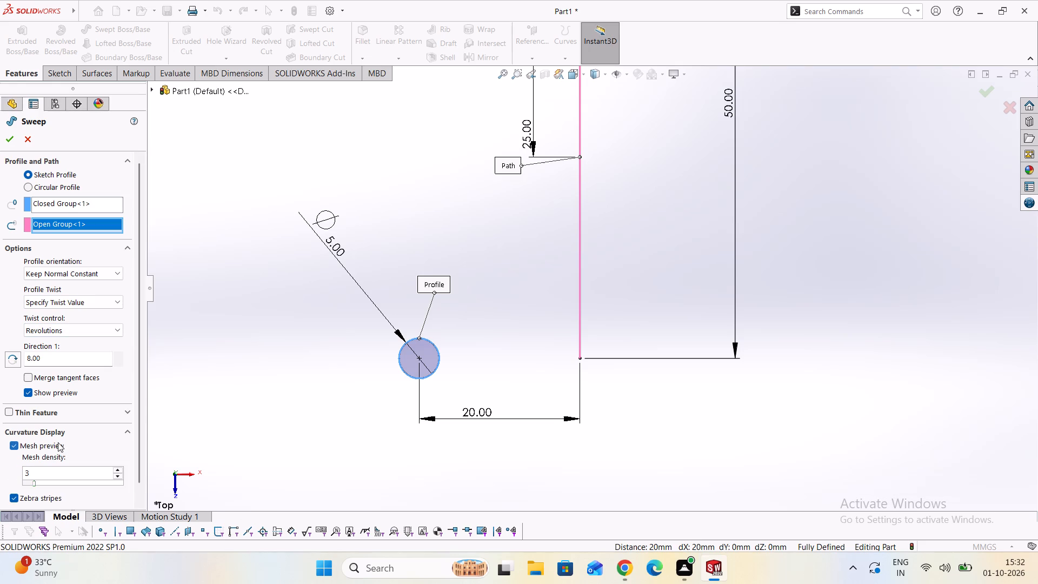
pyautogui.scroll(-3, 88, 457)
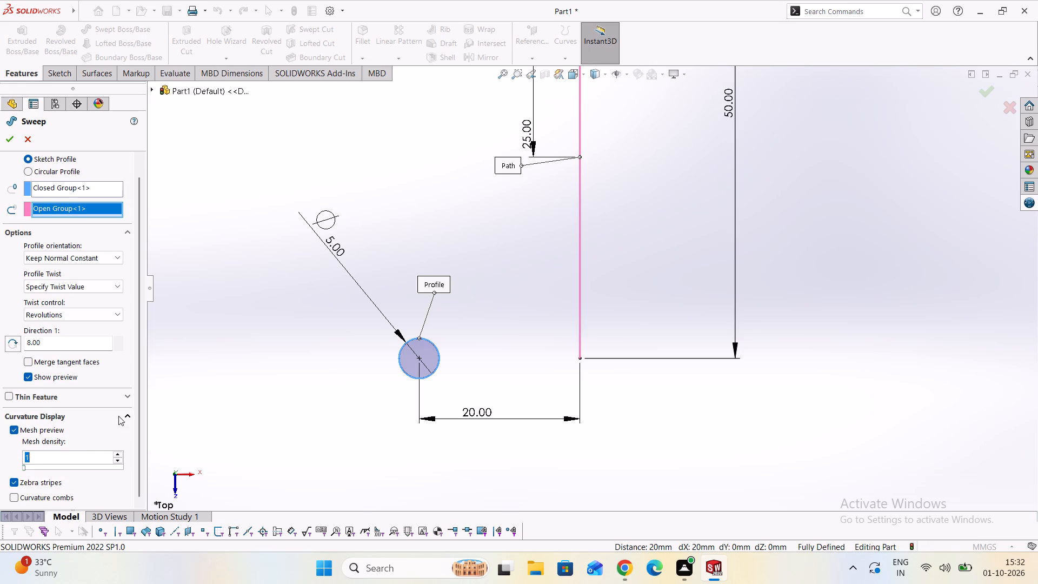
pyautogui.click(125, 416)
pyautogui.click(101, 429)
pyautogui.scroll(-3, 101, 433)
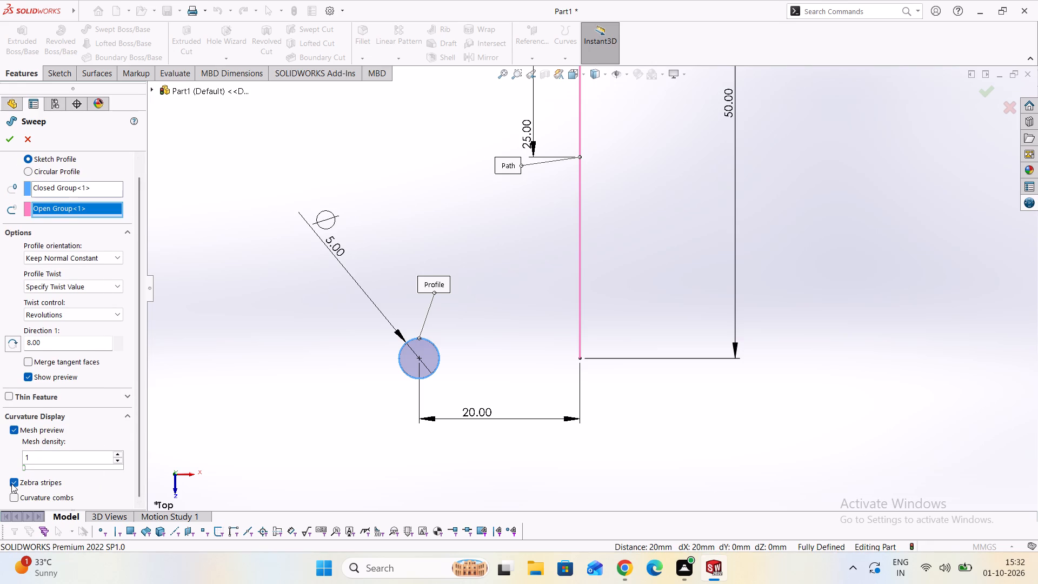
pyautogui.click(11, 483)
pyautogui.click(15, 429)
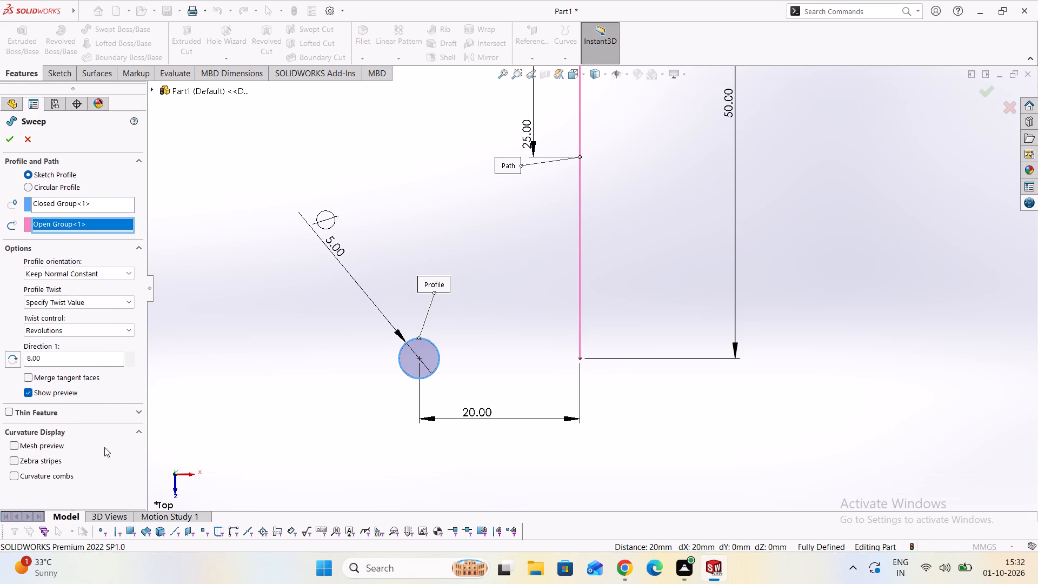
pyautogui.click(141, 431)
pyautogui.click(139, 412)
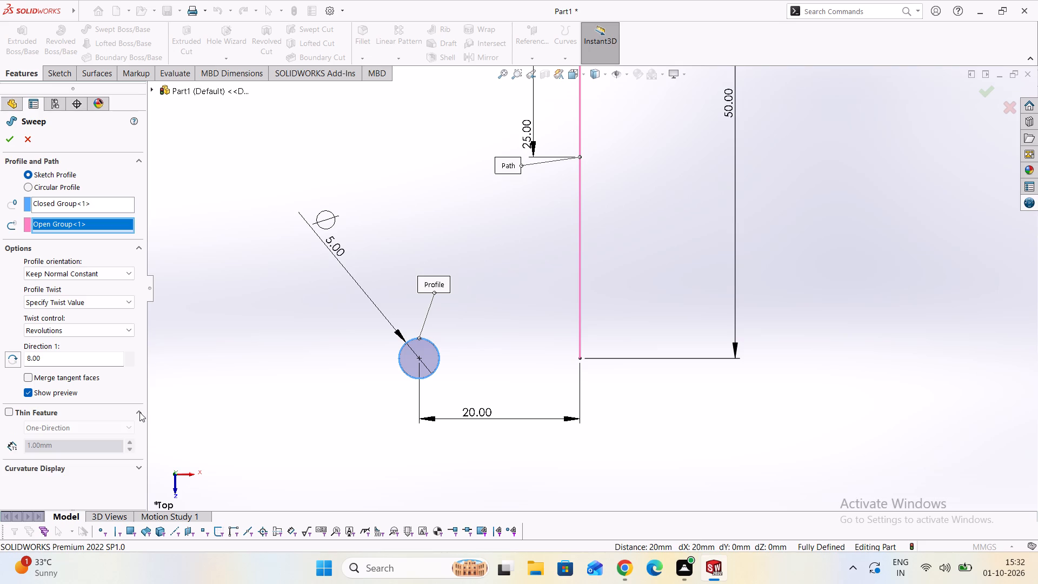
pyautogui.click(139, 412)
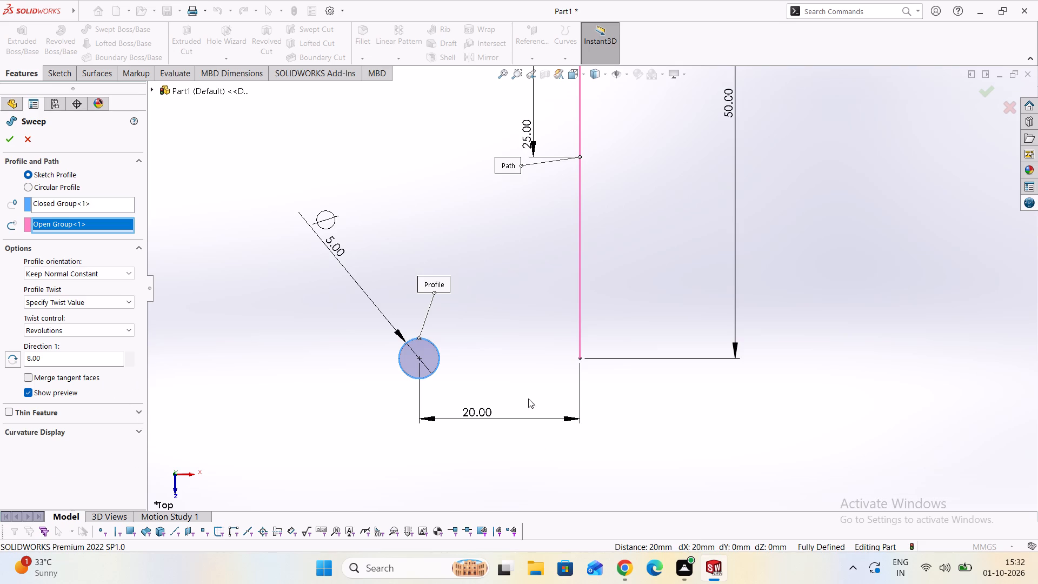
# Set the sweep's profile orientation to Follow Path and try to create the sweep.
pyautogui.scroll(-2, 534, 373)
pyautogui.scroll(-3, 589, 283)
pyautogui.scroll(1, 604, 184)
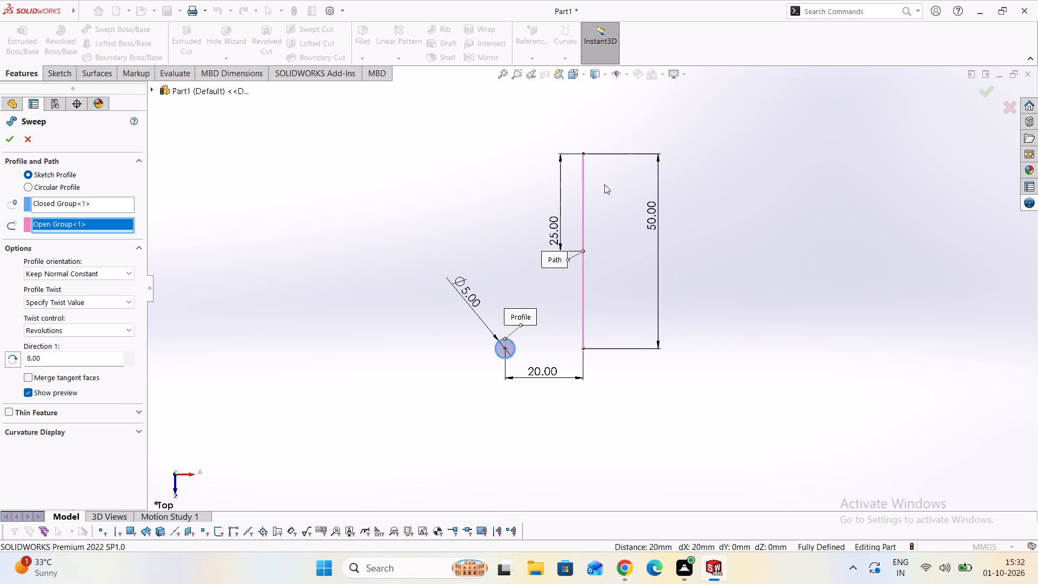
pyautogui.click(126, 279)
pyautogui.click(114, 283)
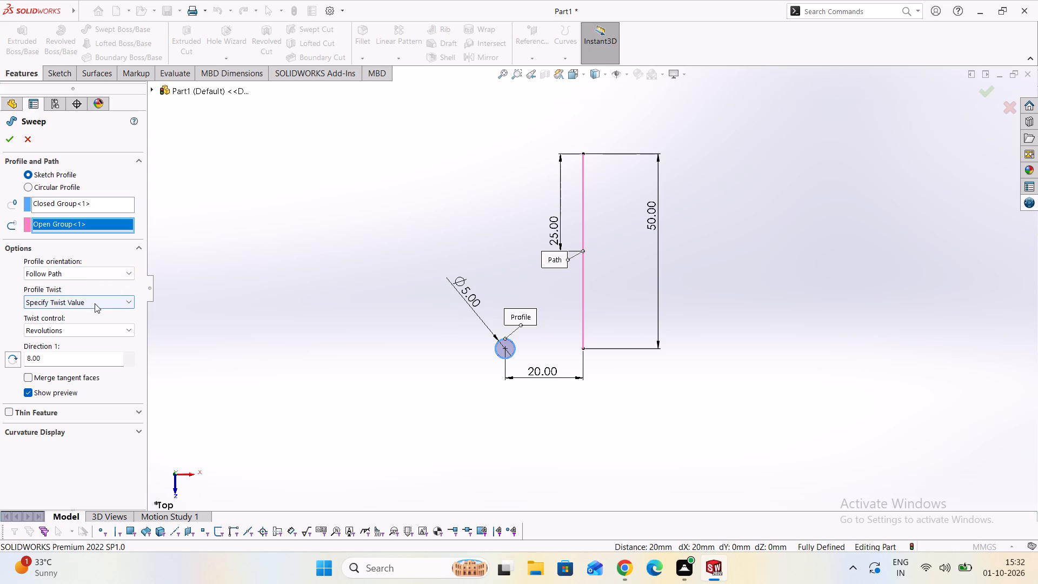
pyautogui.click(8, 141)
pyautogui.click(8, 141)
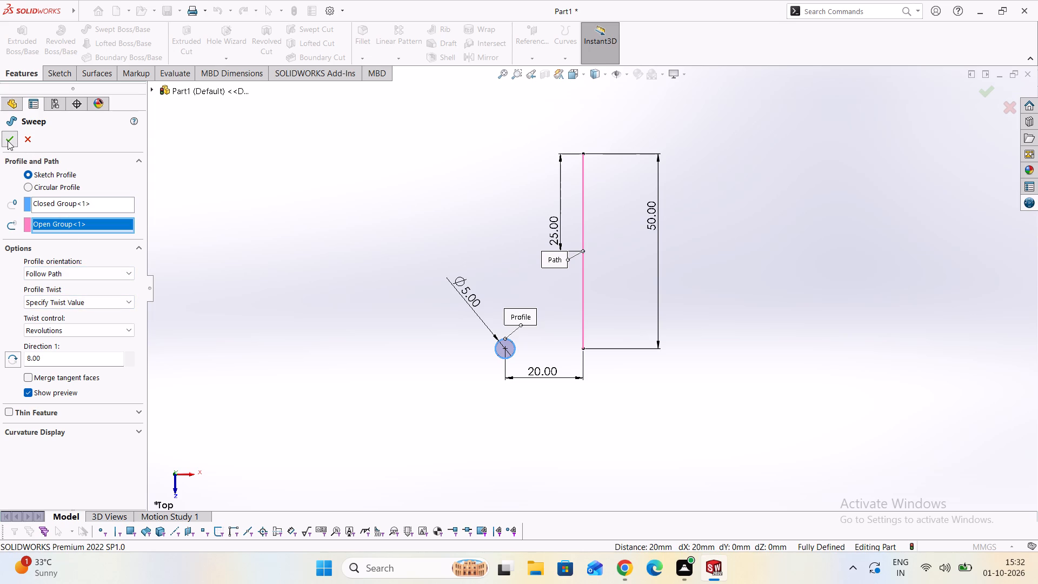
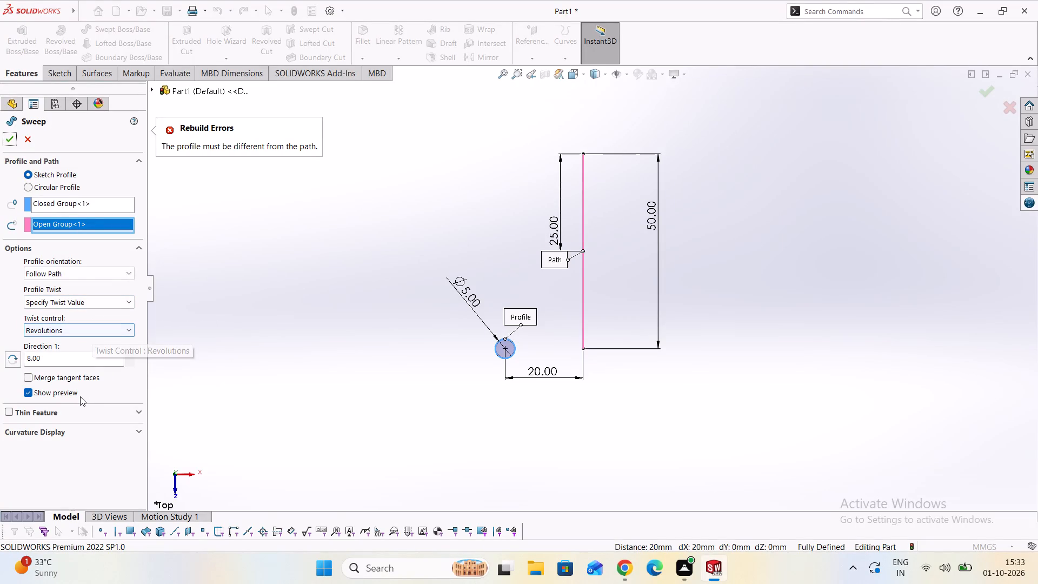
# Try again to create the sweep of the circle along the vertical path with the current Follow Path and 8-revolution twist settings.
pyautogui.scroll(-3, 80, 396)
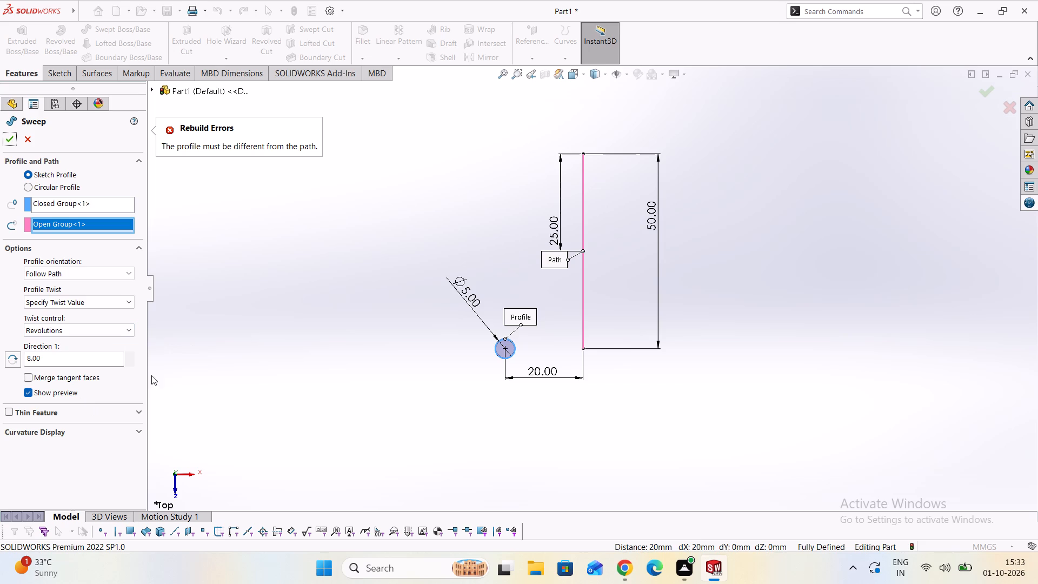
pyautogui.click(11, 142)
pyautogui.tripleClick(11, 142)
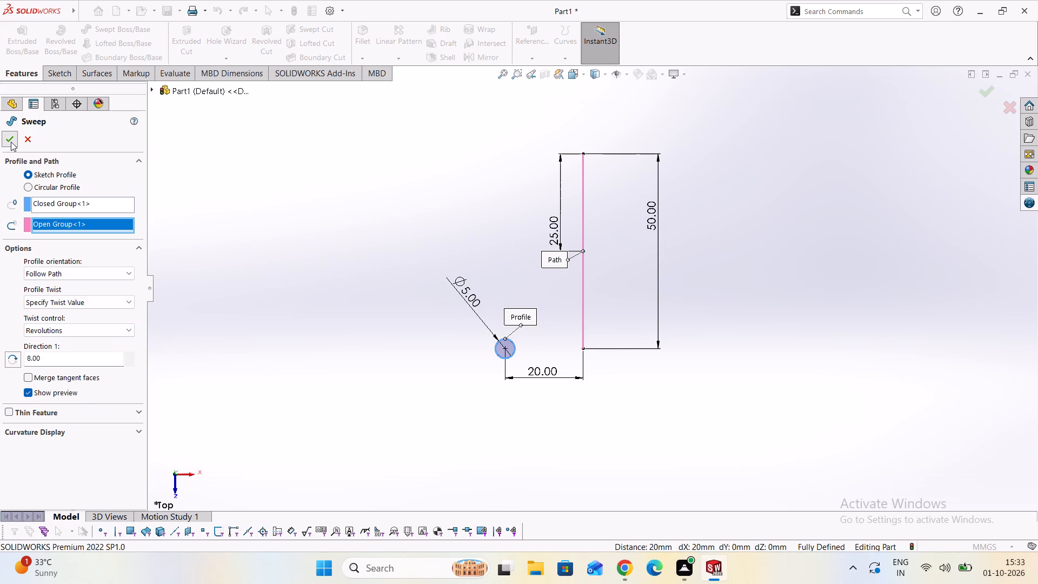
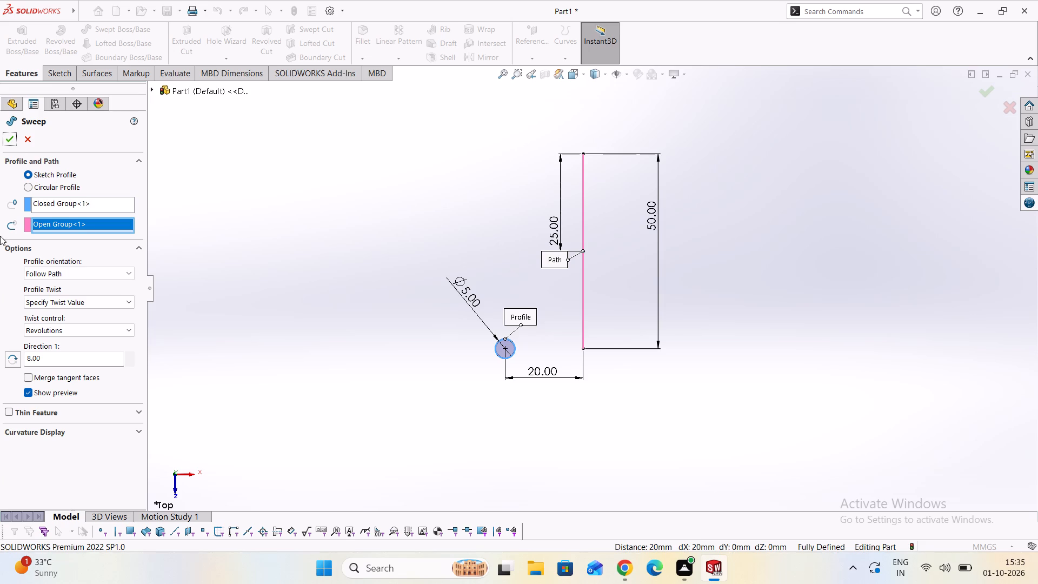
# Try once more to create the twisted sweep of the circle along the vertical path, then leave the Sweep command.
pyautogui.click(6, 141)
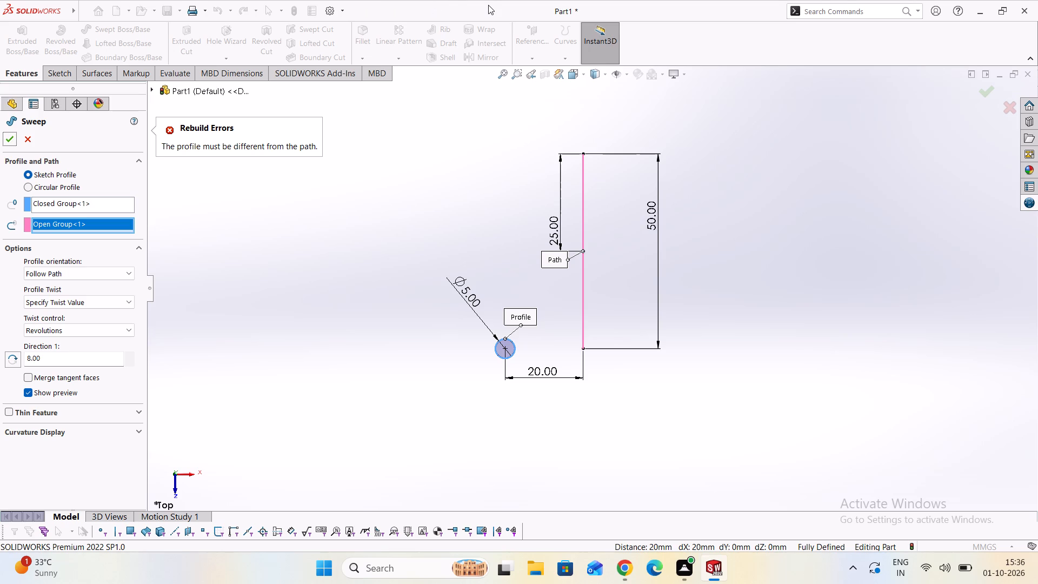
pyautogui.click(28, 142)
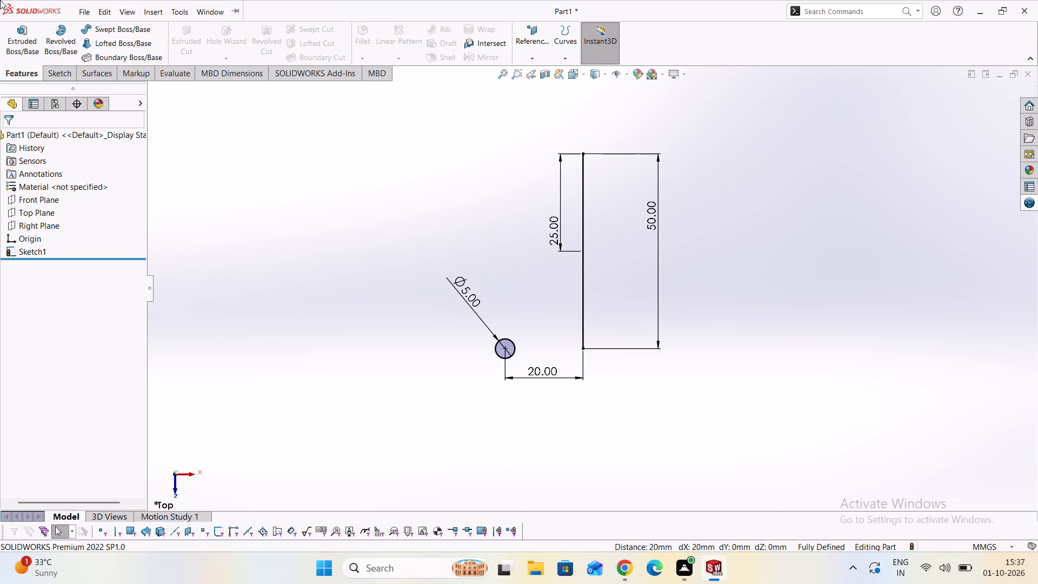
# Undock the CommandManager so it floats over the graphics area beside the feature tree, and clear the selection.
pyautogui.moveTo(10, 21); pyautogui.dragTo(152, 288)
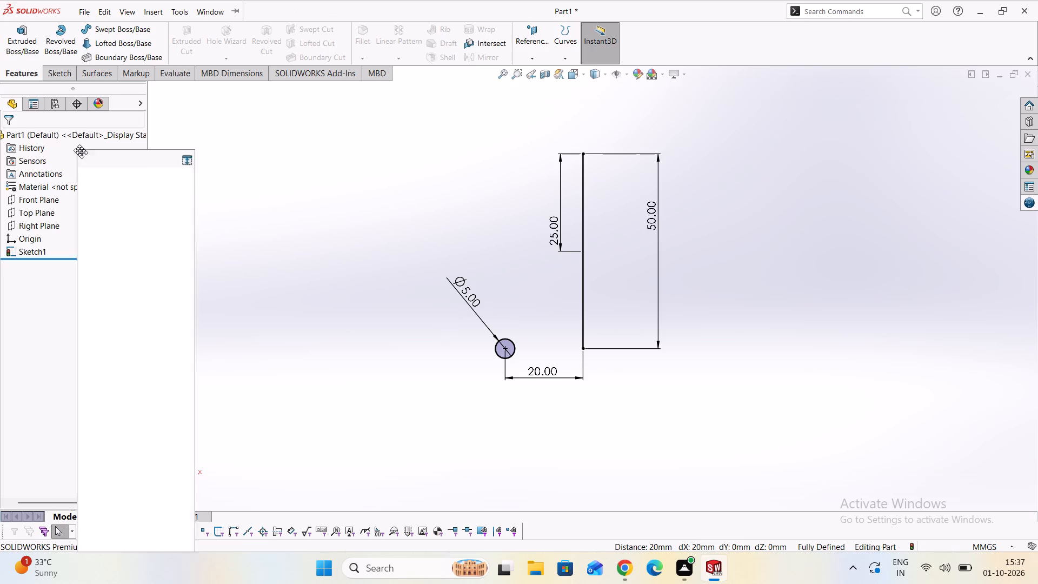
pyautogui.moveTo(82, 152); pyautogui.dragTo(92, 197)
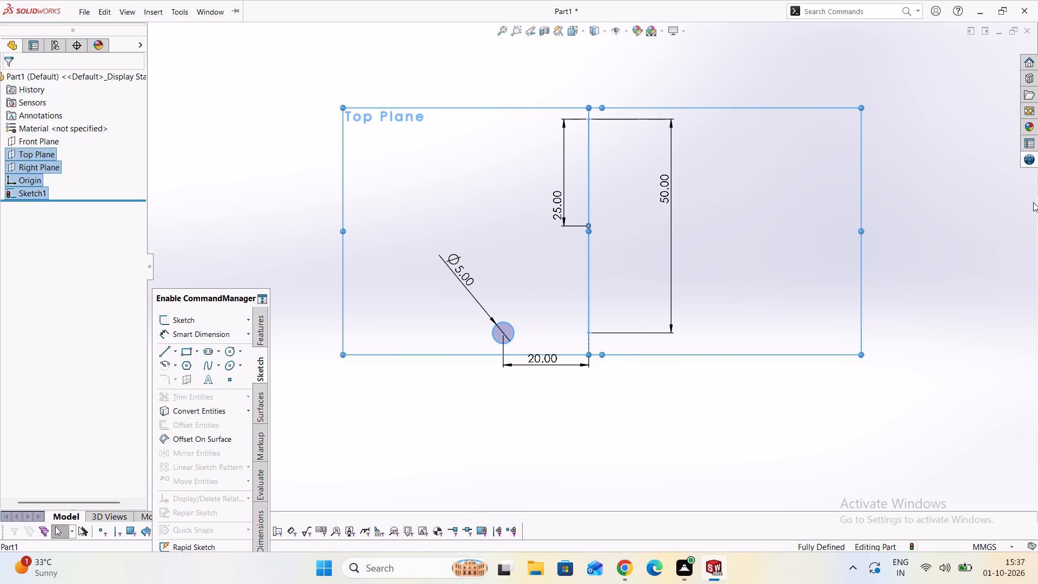
pyautogui.scroll(-2, 971, 191)
pyautogui.scroll(1, 1011, 205)
pyautogui.press('Escape')
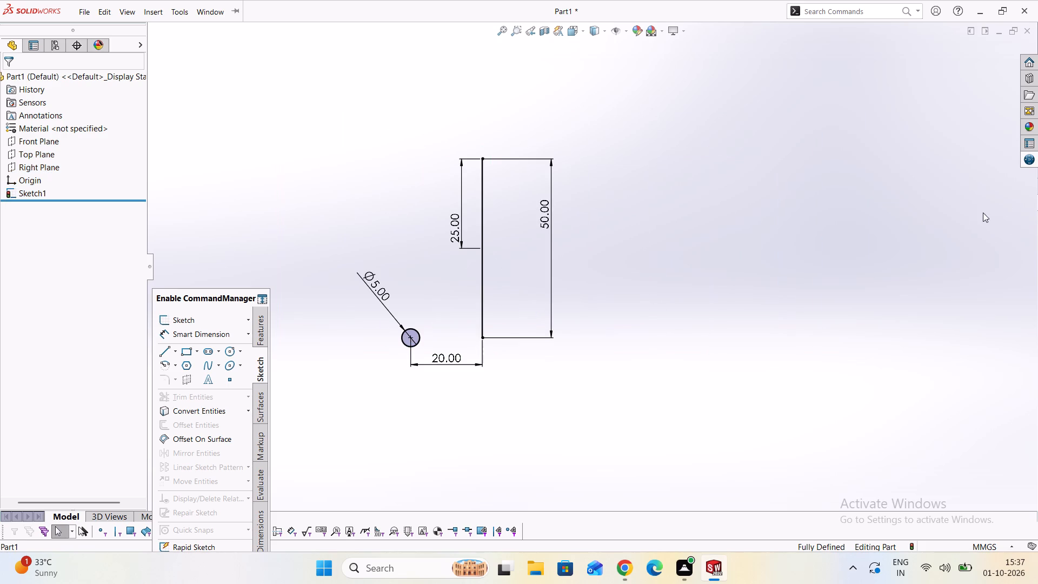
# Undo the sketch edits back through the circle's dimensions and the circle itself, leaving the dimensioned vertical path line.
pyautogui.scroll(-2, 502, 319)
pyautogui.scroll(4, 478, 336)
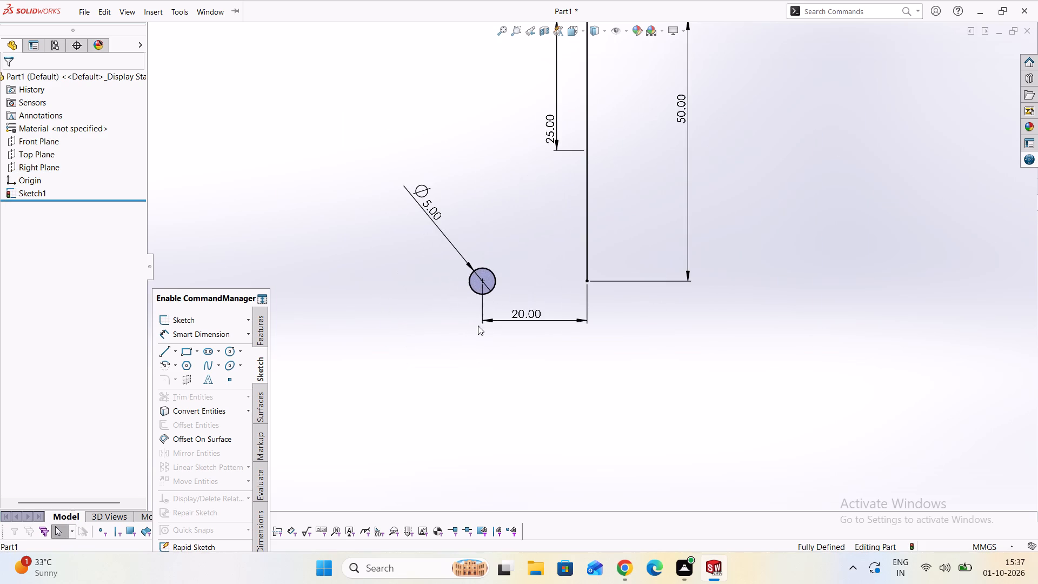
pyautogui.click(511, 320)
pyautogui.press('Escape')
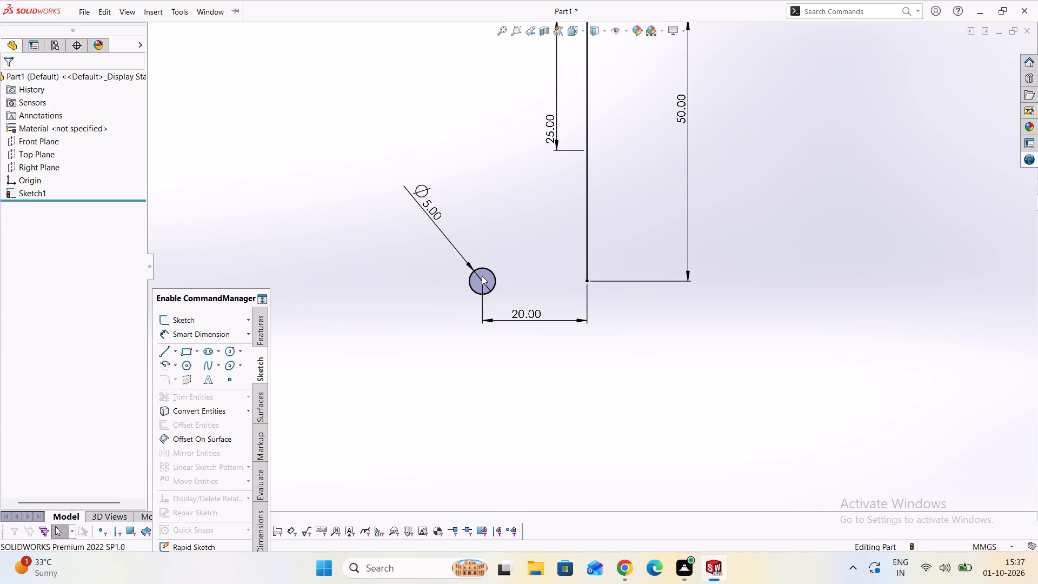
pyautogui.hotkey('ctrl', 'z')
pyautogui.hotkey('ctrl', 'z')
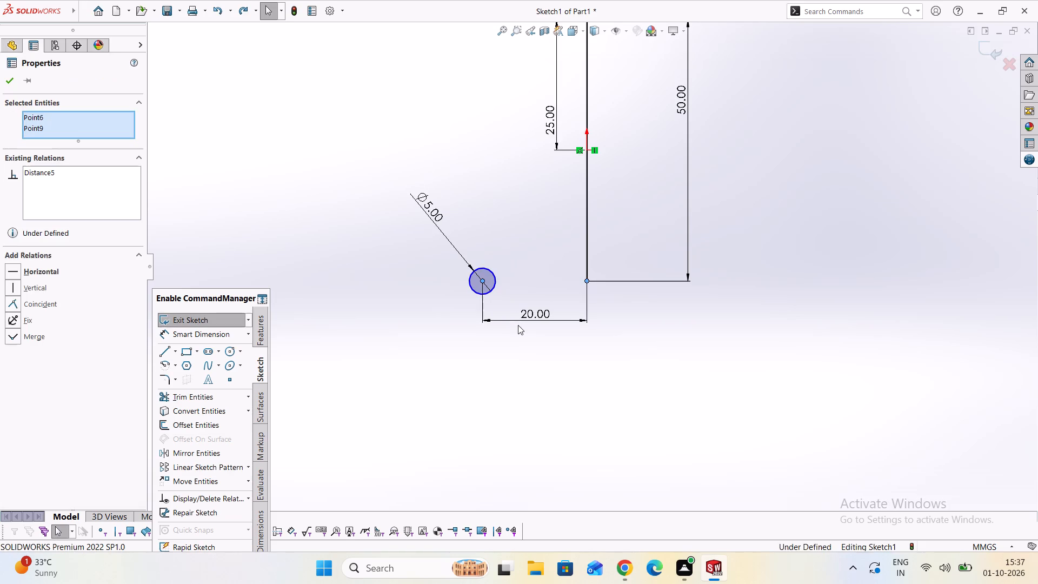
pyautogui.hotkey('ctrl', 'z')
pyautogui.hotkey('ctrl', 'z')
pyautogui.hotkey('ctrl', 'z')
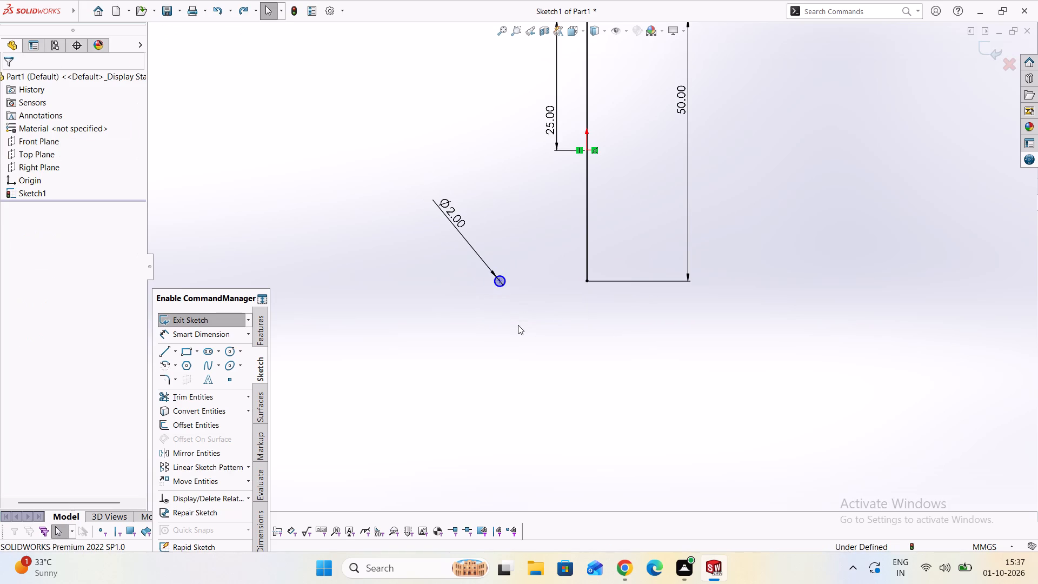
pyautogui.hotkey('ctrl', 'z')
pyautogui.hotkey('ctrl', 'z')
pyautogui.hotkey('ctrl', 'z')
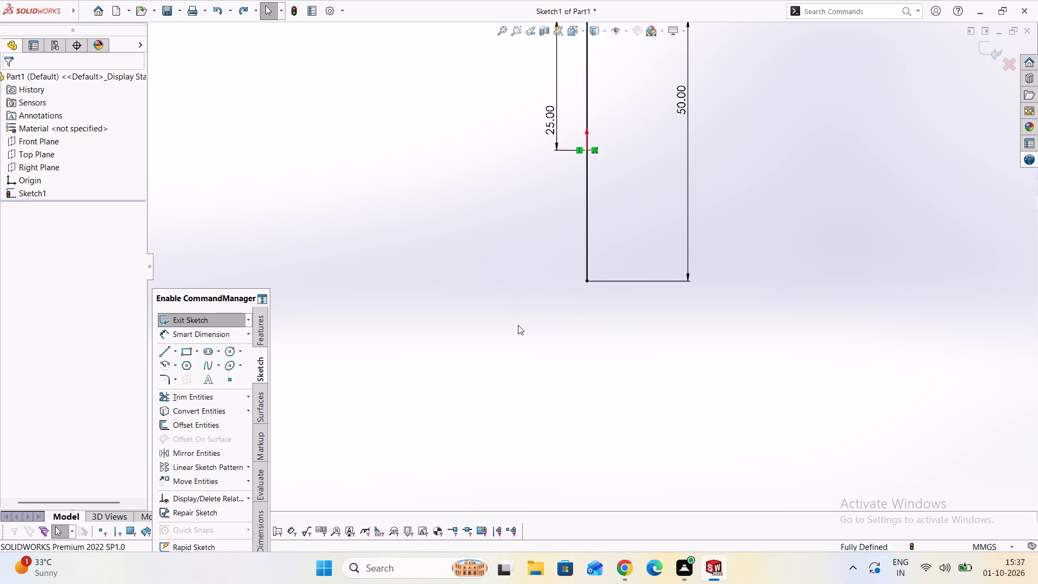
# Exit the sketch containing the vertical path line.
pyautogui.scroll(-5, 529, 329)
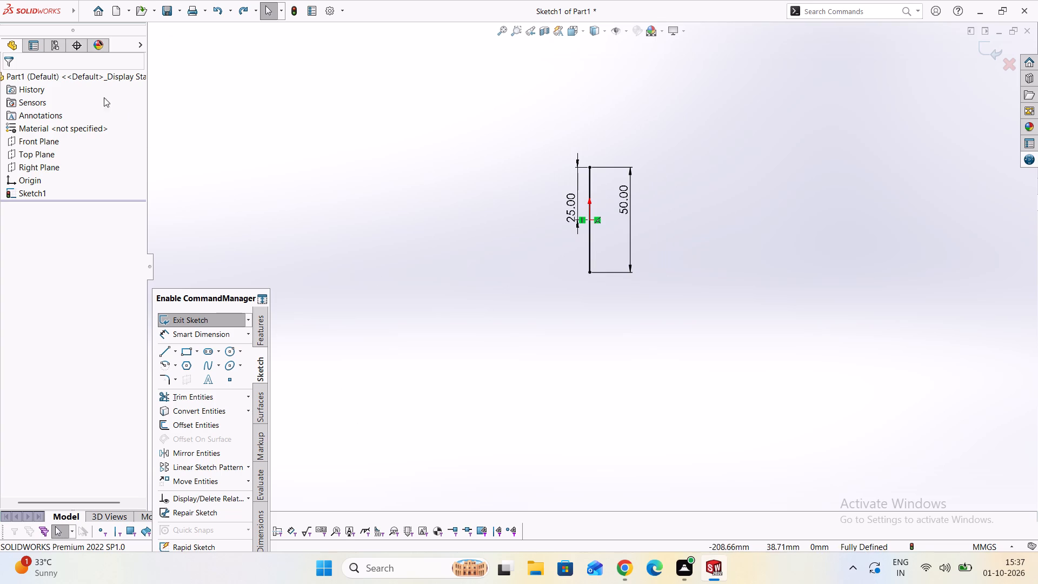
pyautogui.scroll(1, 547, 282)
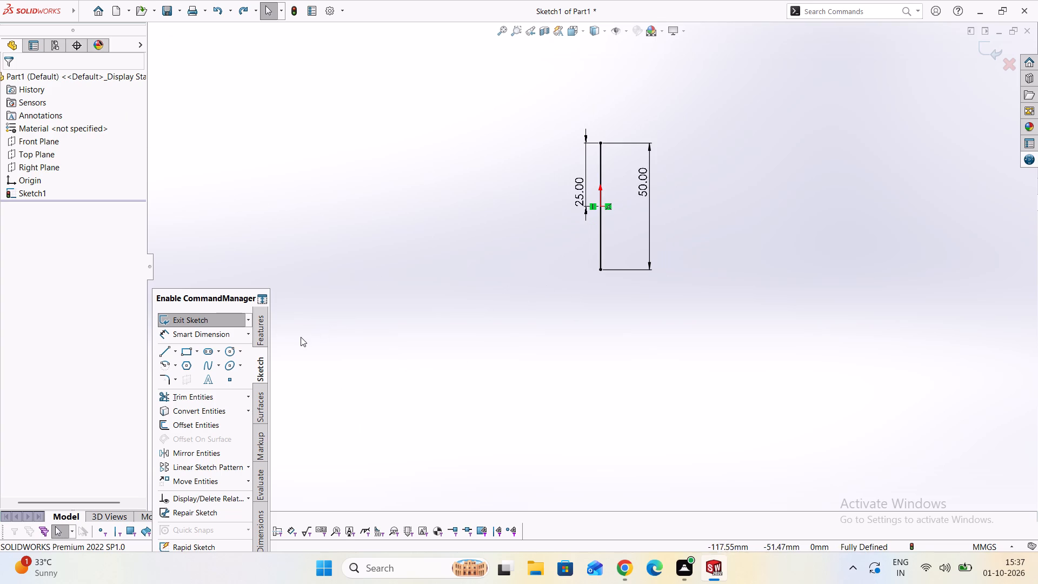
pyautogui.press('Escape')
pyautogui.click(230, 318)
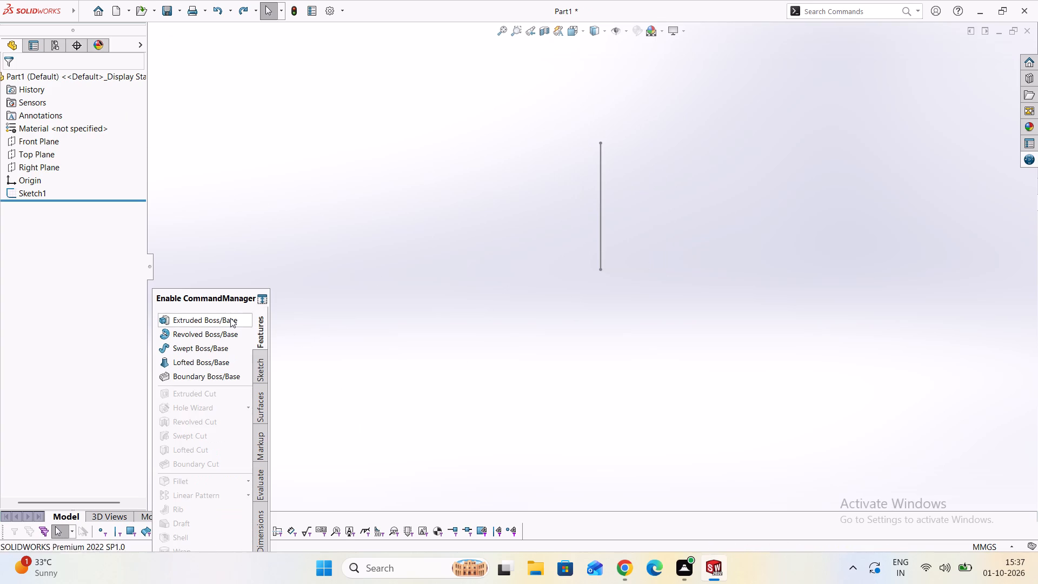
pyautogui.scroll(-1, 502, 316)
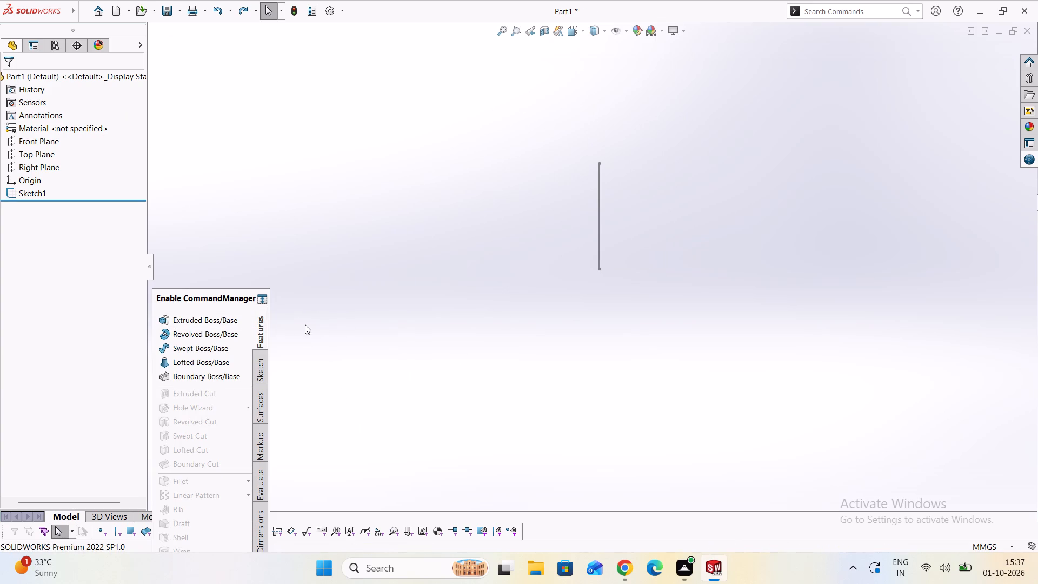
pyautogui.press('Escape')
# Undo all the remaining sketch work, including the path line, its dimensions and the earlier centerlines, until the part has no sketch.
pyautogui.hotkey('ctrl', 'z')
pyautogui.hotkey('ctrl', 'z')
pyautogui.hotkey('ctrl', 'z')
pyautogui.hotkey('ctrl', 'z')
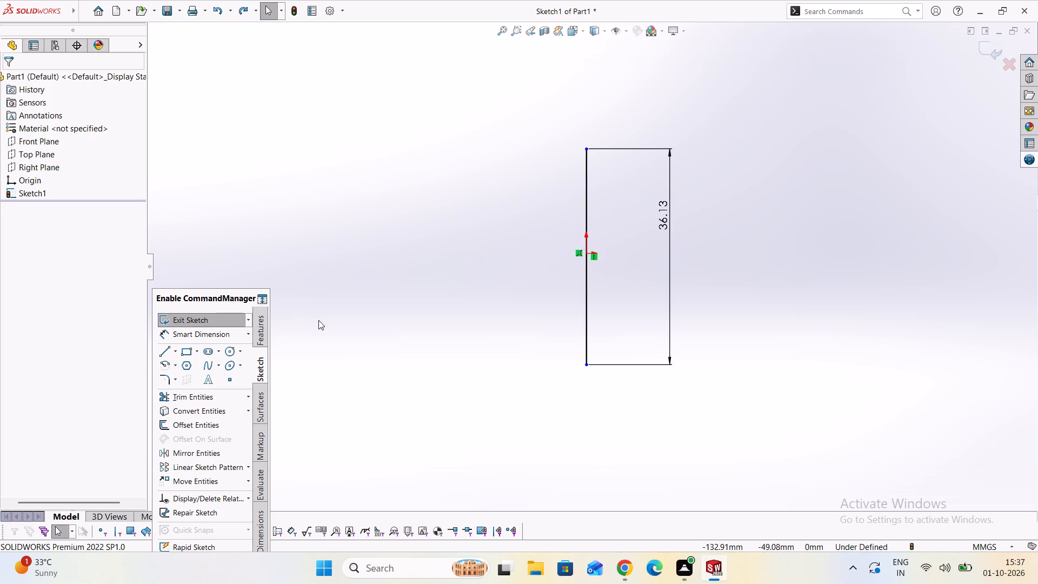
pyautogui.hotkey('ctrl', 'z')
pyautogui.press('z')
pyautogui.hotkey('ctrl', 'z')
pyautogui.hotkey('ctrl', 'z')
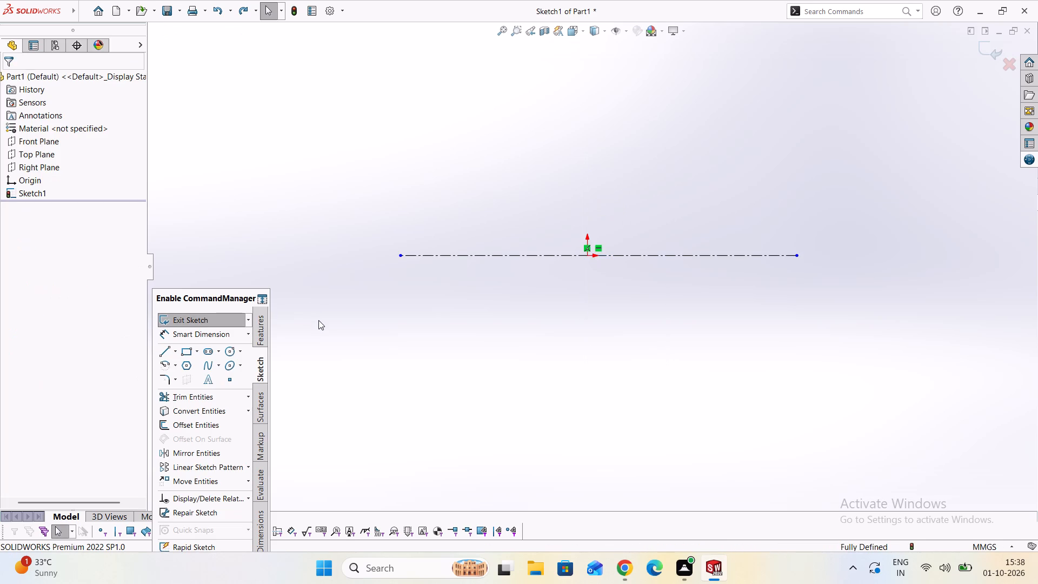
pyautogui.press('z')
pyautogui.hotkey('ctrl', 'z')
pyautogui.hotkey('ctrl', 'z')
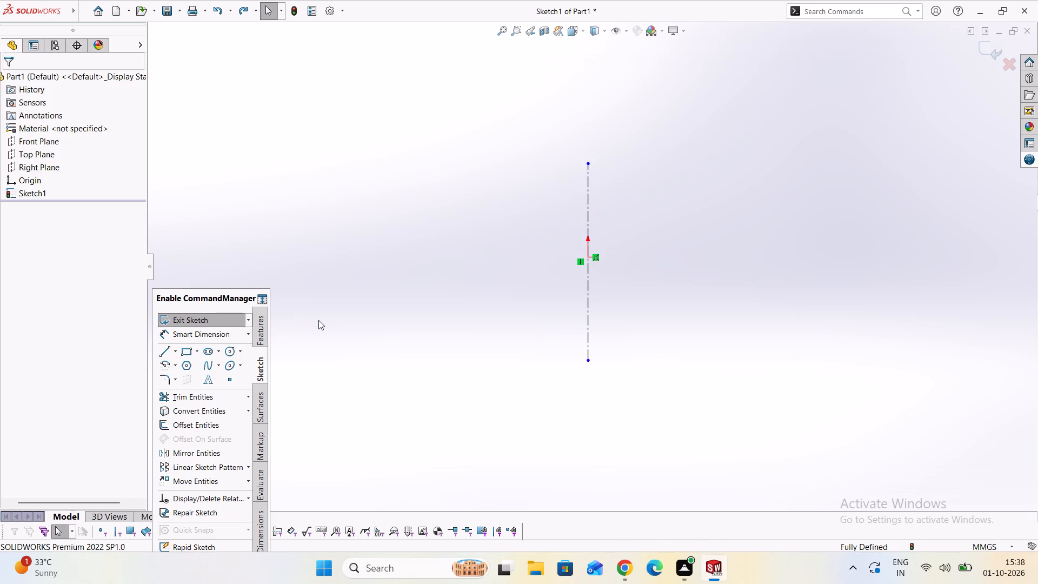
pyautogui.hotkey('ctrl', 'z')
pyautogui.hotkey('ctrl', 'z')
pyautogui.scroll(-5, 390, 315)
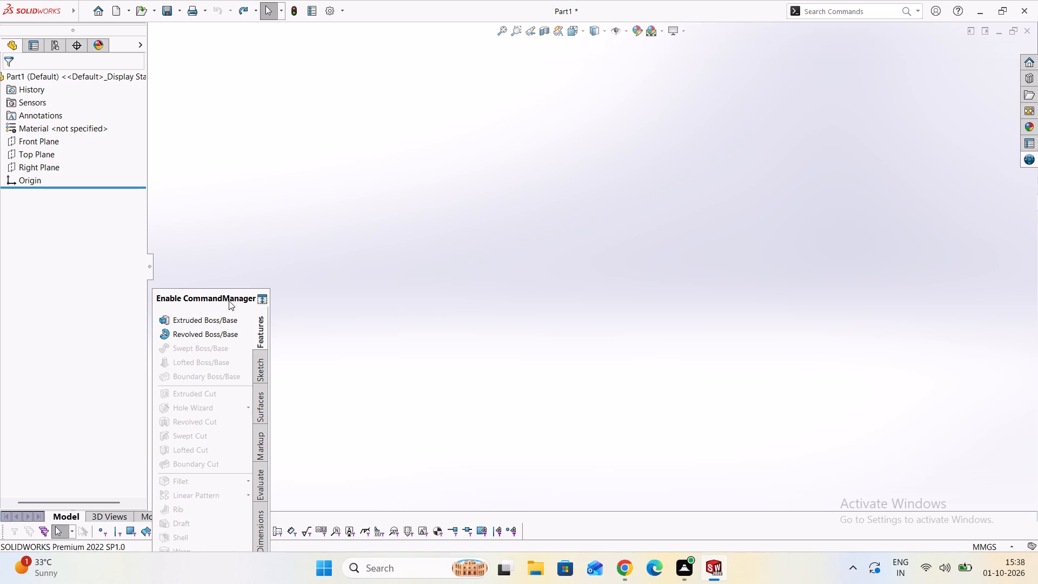
# Create a new Part document.
pyautogui.click(124, 10)
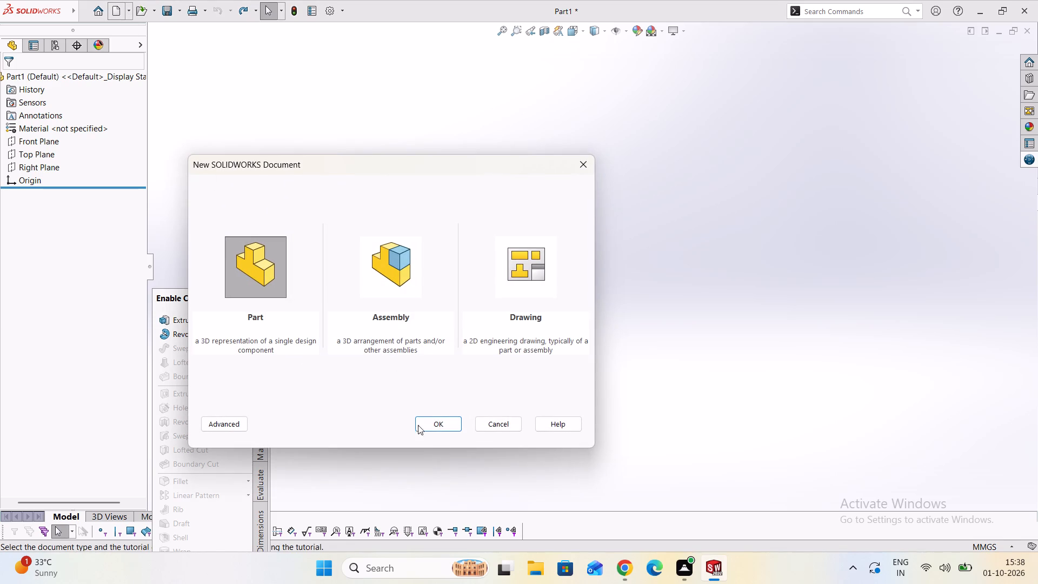
pyautogui.click(442, 429)
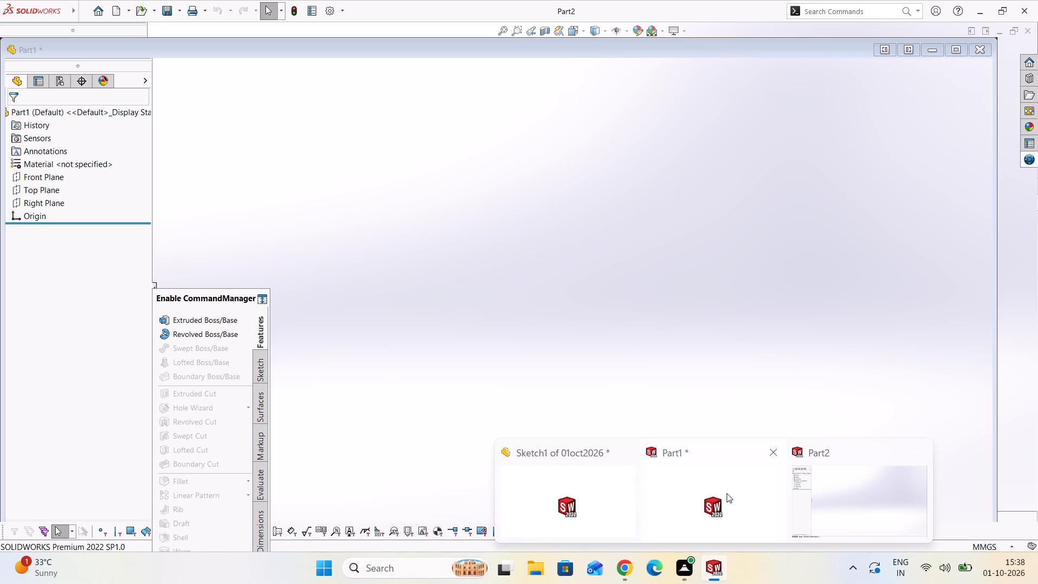
# Close the Part1 document without saving its changes.
pyautogui.click(773, 452)
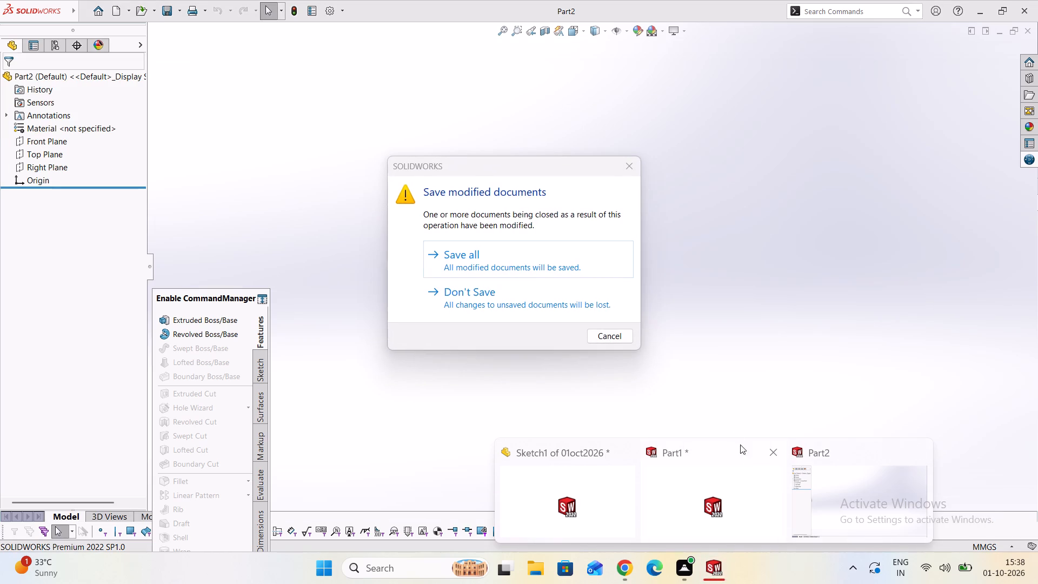
pyautogui.click(502, 293)
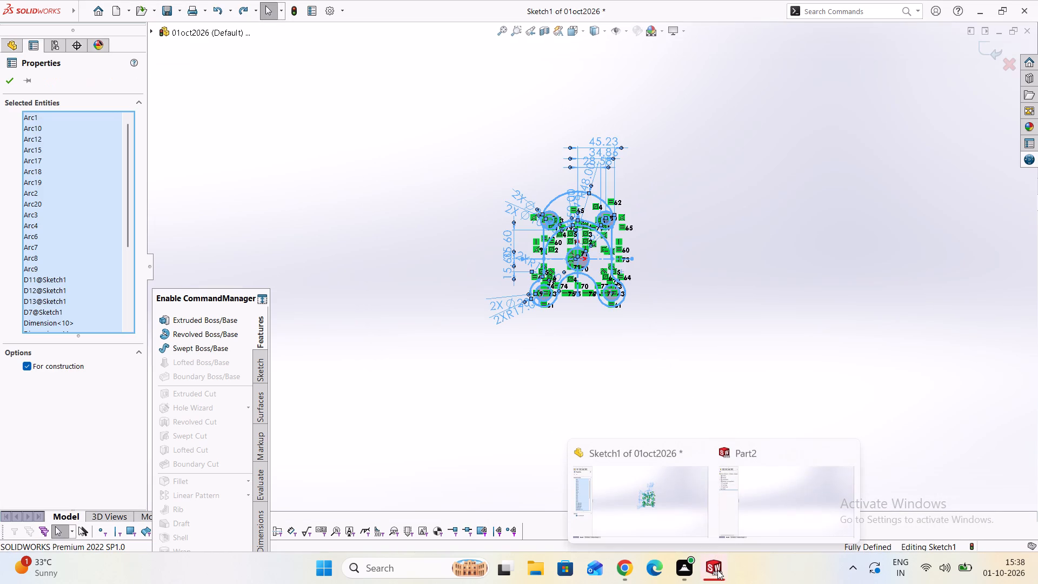
# Close the 01oct2026 document without saving its changes, keeping the new empty part open.
pyautogui.click(700, 454)
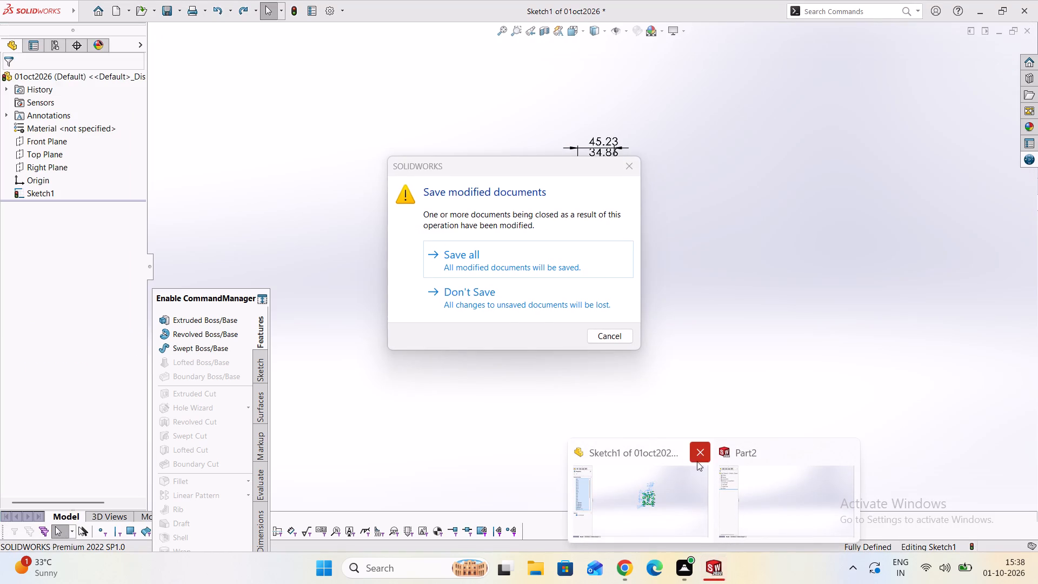
pyautogui.click(517, 302)
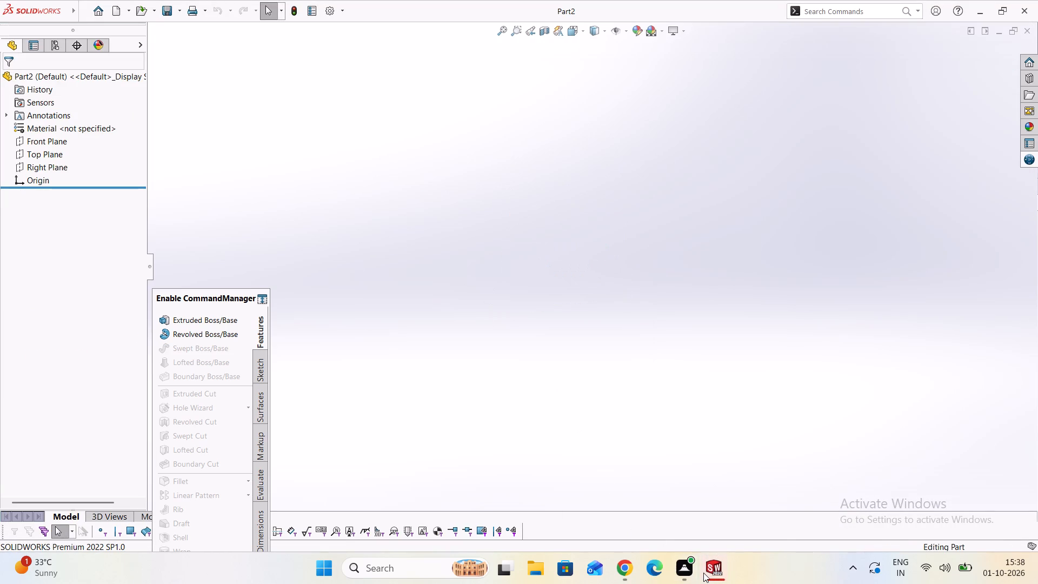
pyautogui.click(709, 500)
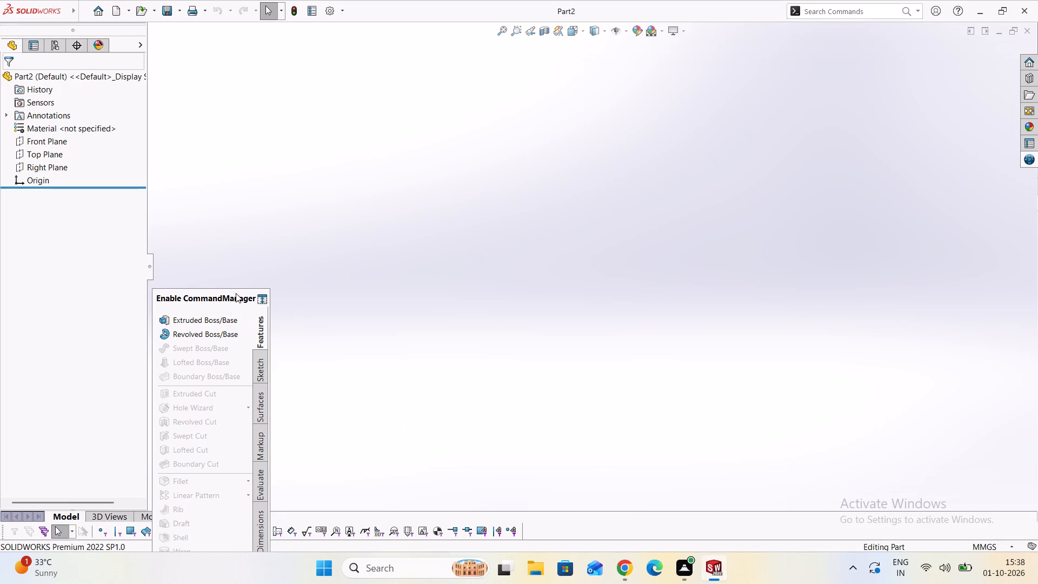
# Move the floating CommandManager up into the upper part of the graphics area, clear of the feature tree.
pyautogui.moveTo(236, 293); pyautogui.dragTo(414, 105)
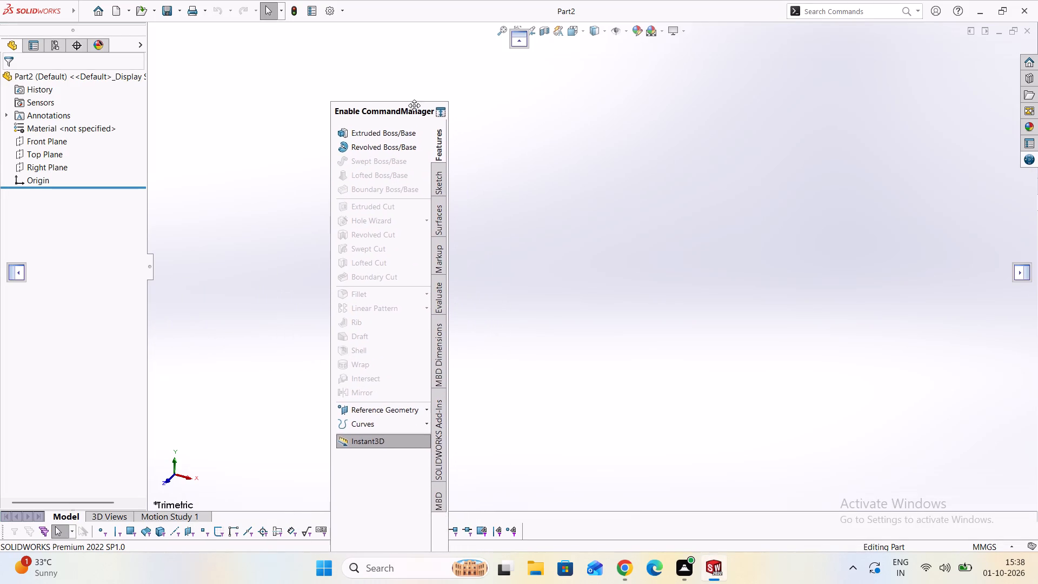
pyautogui.moveTo(414, 105); pyautogui.dragTo(358, 81)
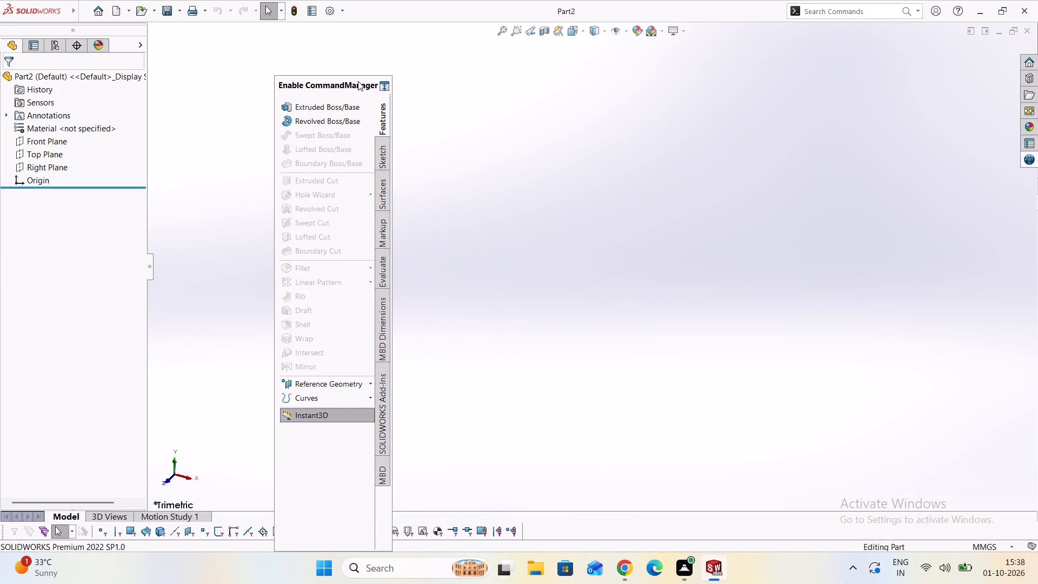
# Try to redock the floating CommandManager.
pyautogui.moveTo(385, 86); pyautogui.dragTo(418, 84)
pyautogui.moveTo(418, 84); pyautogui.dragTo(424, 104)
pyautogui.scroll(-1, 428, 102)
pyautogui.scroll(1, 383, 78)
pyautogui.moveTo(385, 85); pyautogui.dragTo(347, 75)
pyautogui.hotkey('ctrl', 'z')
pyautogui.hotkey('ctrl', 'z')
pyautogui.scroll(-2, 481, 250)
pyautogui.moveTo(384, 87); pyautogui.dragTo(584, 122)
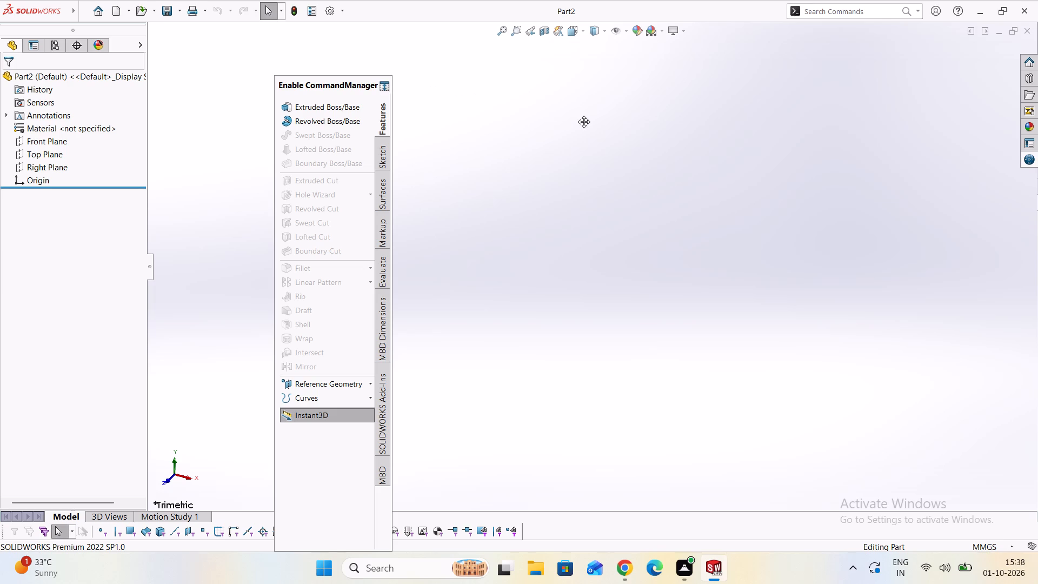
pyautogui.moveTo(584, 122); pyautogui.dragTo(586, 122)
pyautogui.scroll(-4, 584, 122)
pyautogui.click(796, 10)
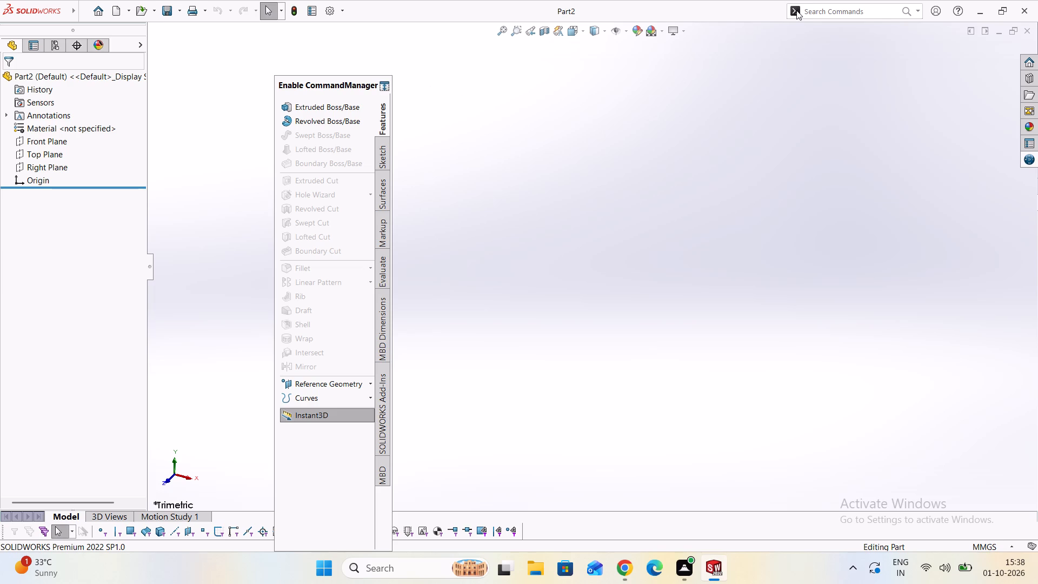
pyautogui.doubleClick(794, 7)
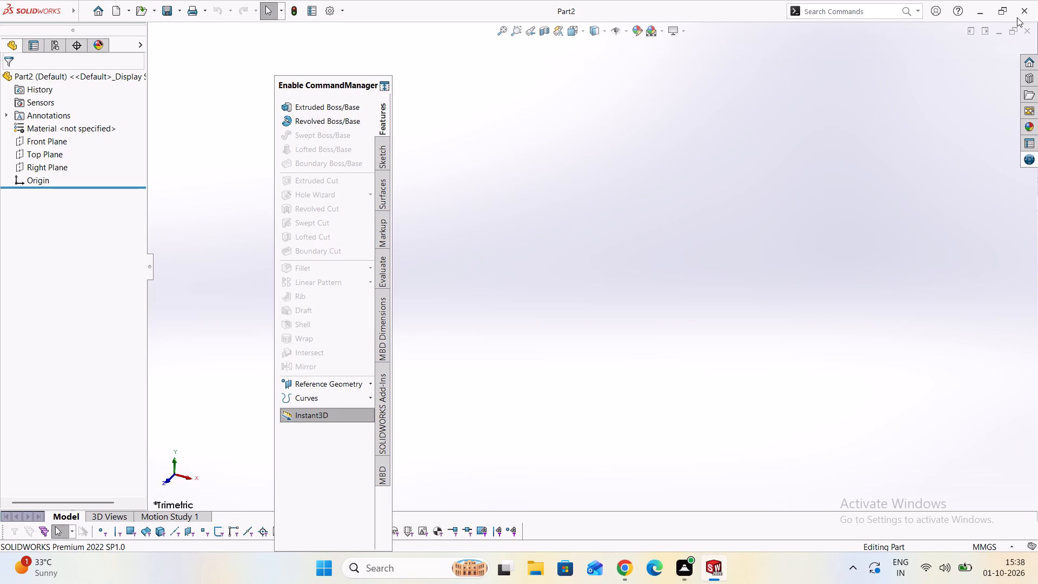
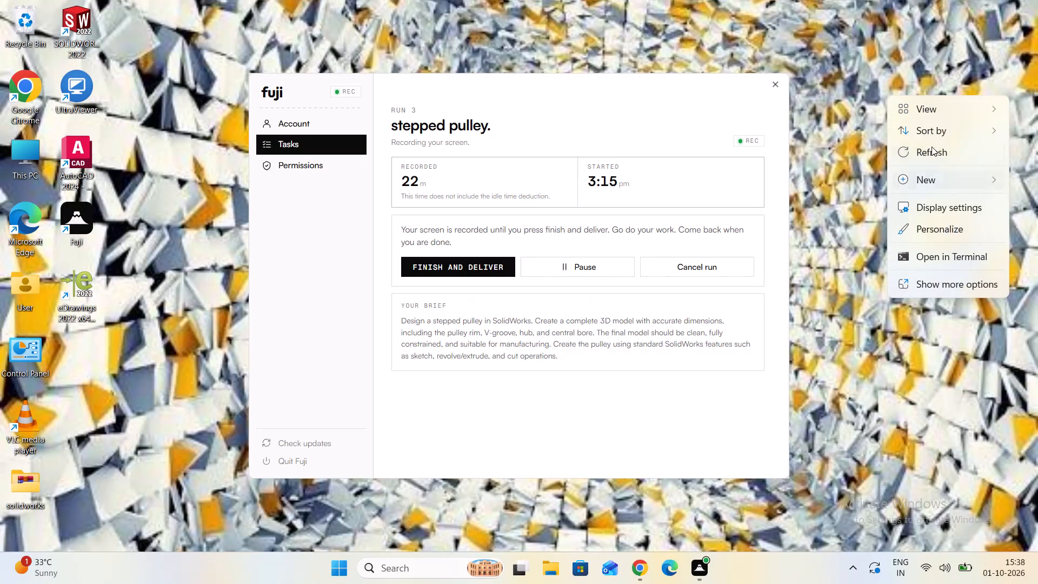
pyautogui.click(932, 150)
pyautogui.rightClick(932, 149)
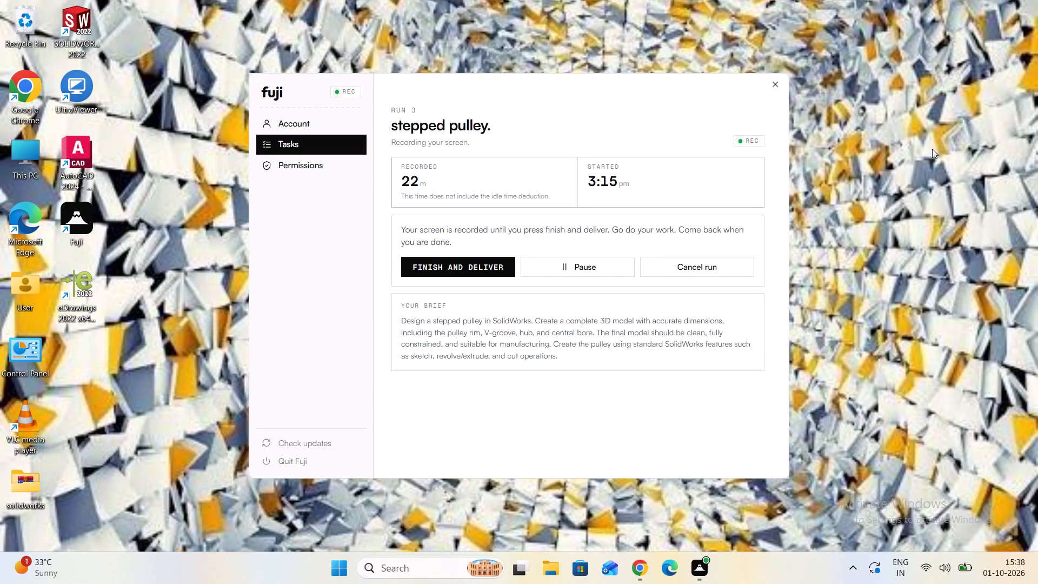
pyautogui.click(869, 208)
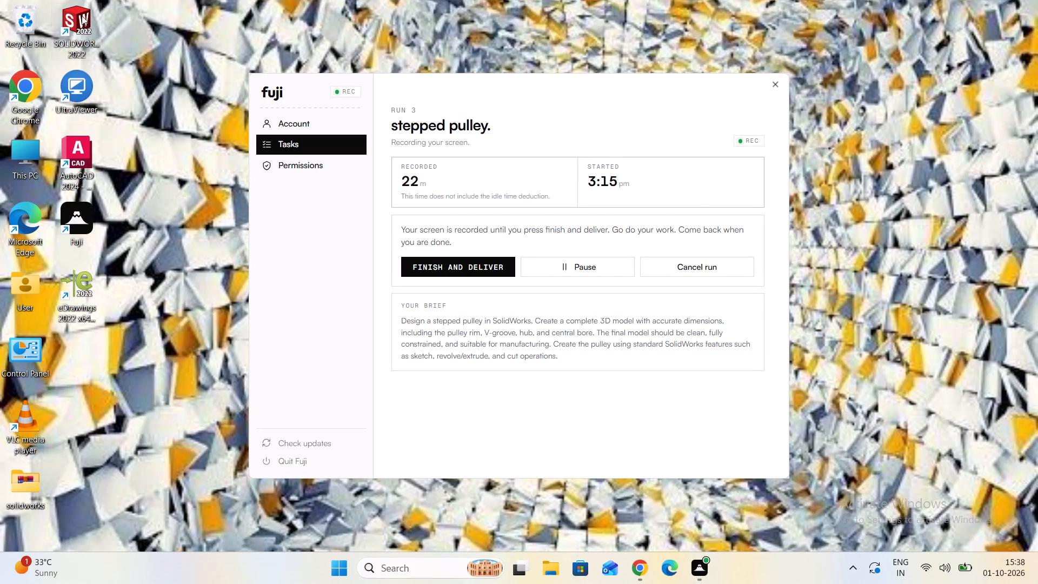
# Launch SOLIDWORKS 2022, dismiss the Welcome window and create a new Part document.
pyautogui.doubleClick(76, 11)
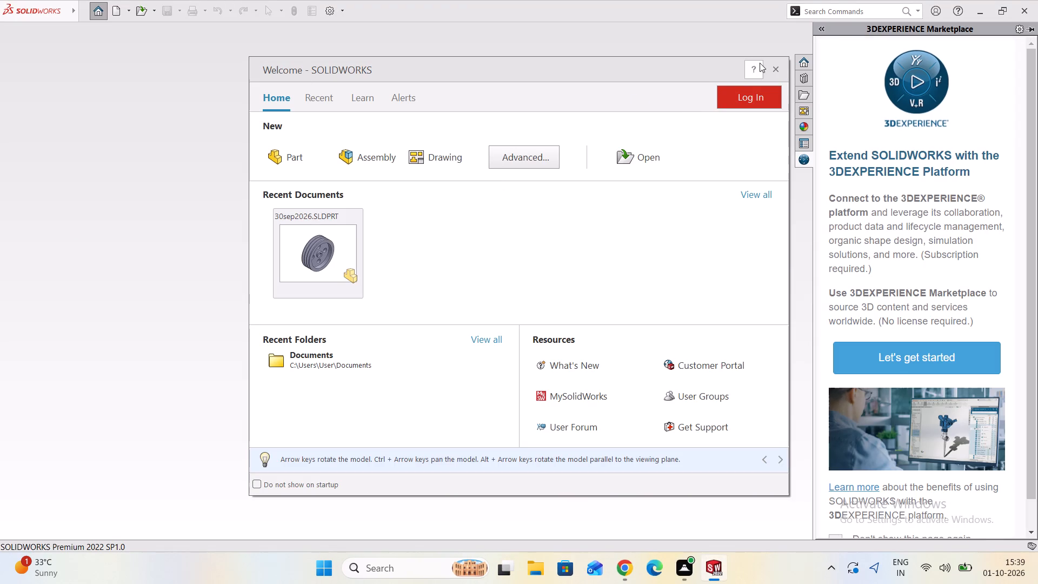
pyautogui.click(781, 66)
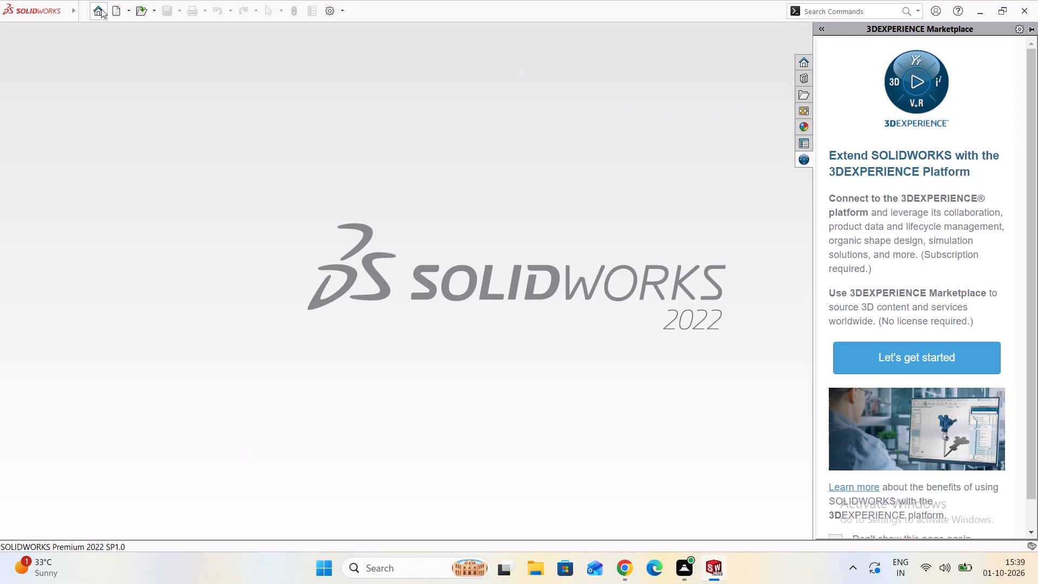
pyautogui.click(118, 8)
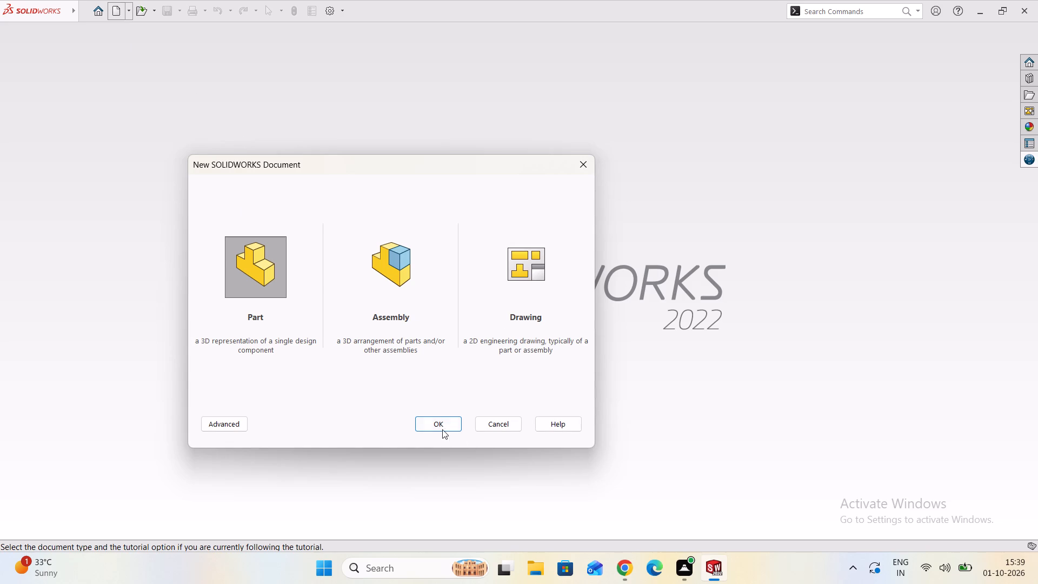
pyautogui.click(438, 424)
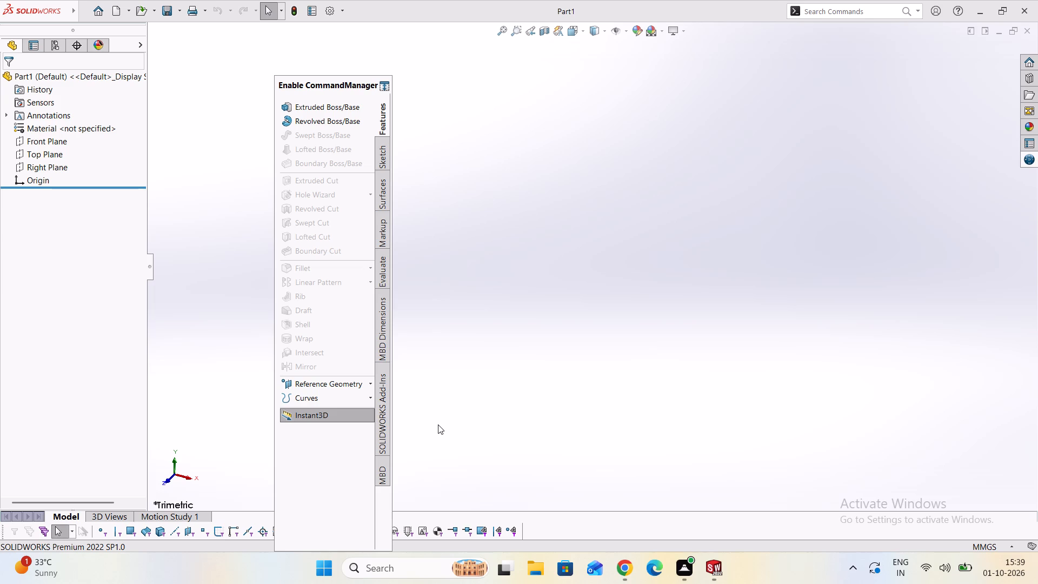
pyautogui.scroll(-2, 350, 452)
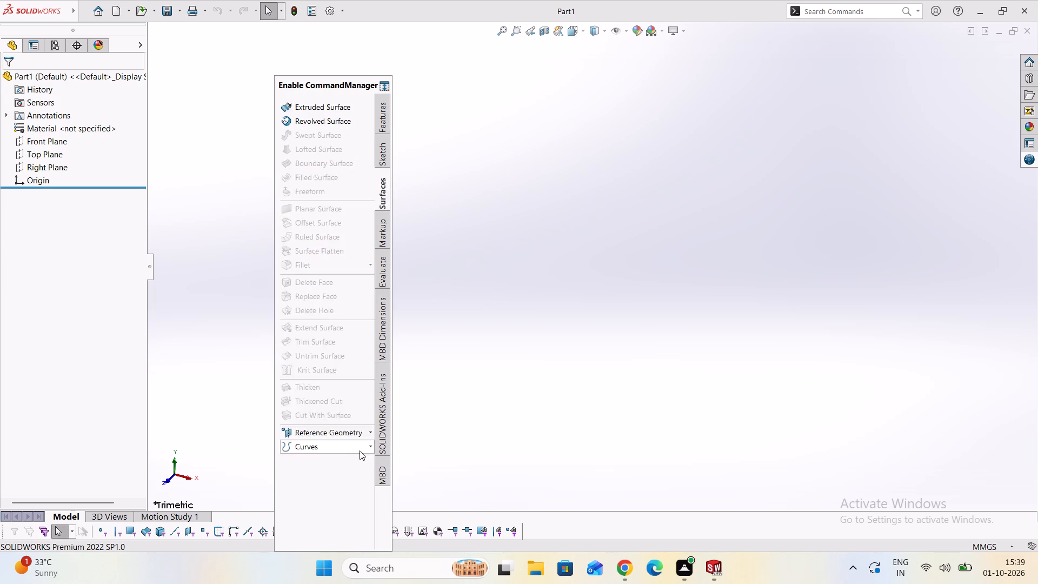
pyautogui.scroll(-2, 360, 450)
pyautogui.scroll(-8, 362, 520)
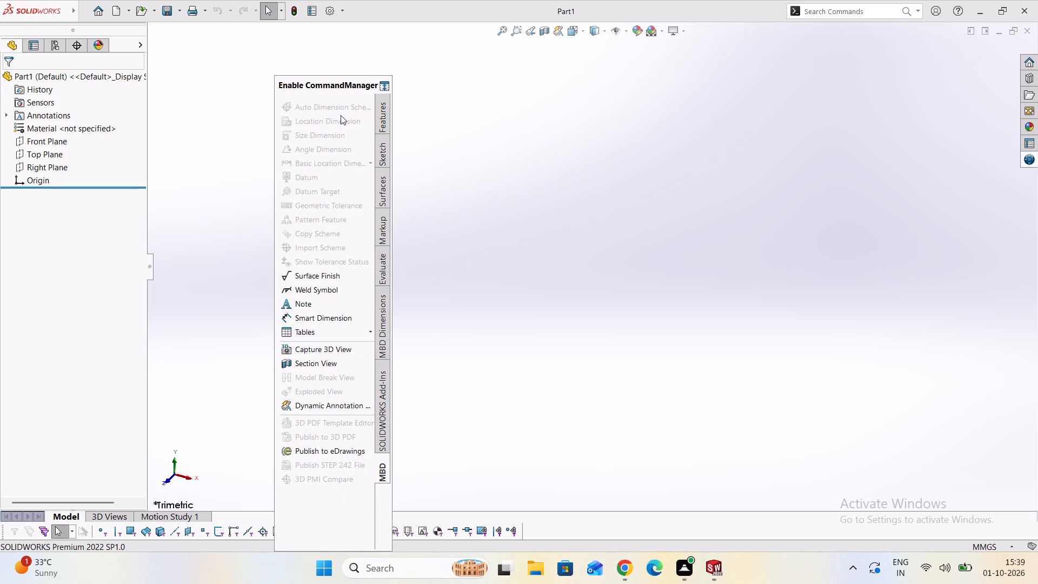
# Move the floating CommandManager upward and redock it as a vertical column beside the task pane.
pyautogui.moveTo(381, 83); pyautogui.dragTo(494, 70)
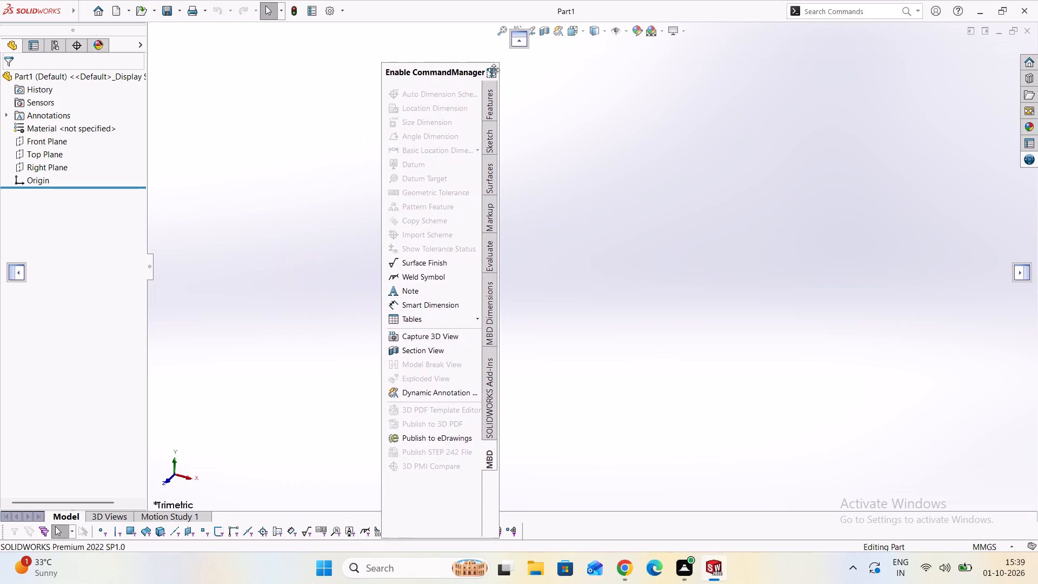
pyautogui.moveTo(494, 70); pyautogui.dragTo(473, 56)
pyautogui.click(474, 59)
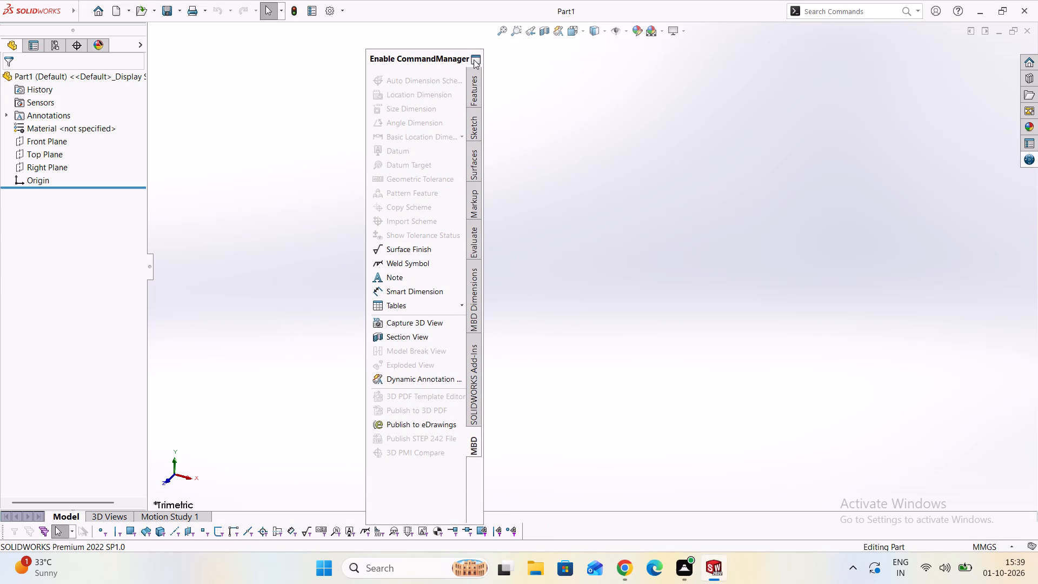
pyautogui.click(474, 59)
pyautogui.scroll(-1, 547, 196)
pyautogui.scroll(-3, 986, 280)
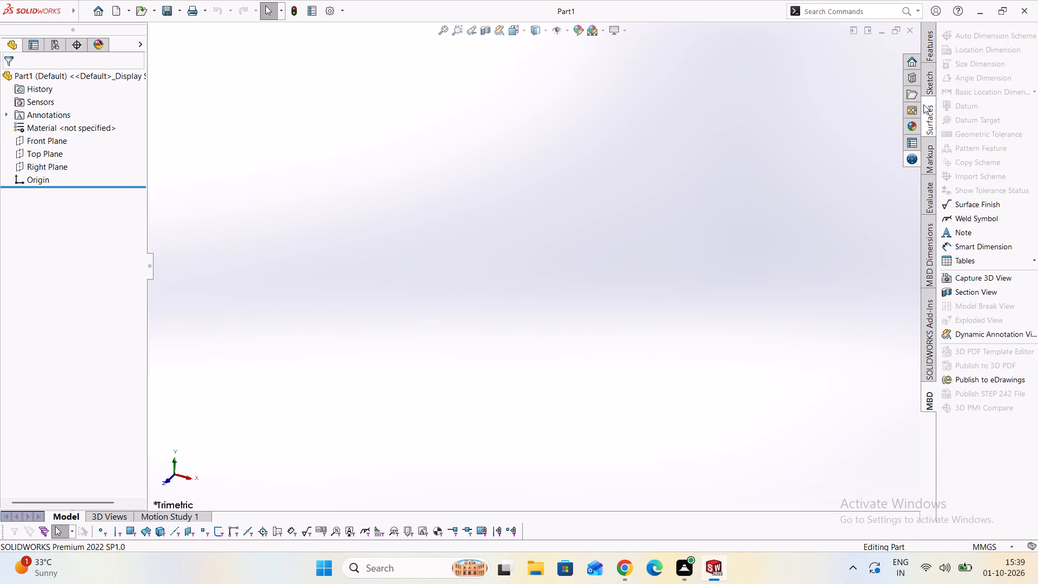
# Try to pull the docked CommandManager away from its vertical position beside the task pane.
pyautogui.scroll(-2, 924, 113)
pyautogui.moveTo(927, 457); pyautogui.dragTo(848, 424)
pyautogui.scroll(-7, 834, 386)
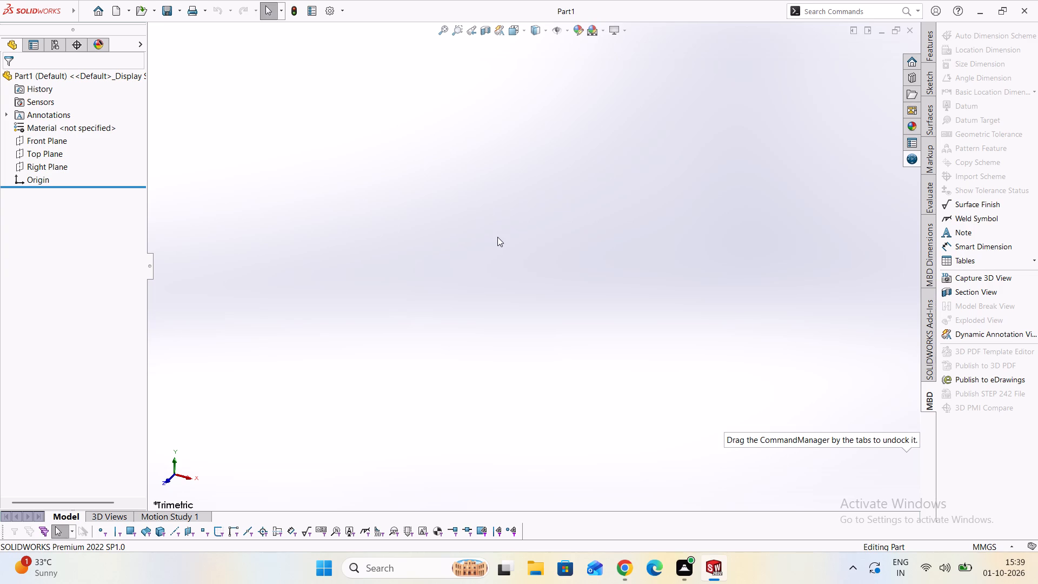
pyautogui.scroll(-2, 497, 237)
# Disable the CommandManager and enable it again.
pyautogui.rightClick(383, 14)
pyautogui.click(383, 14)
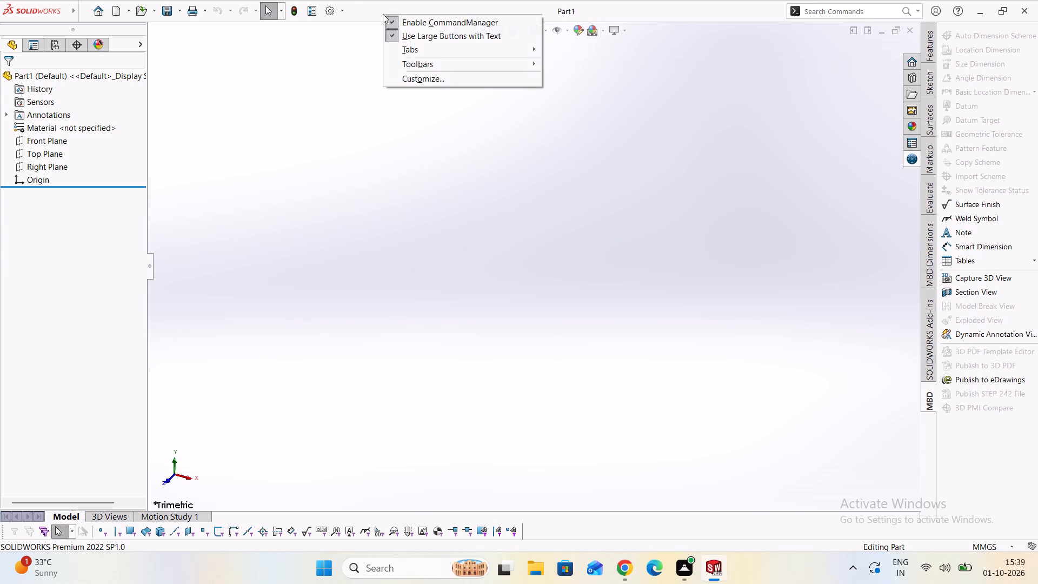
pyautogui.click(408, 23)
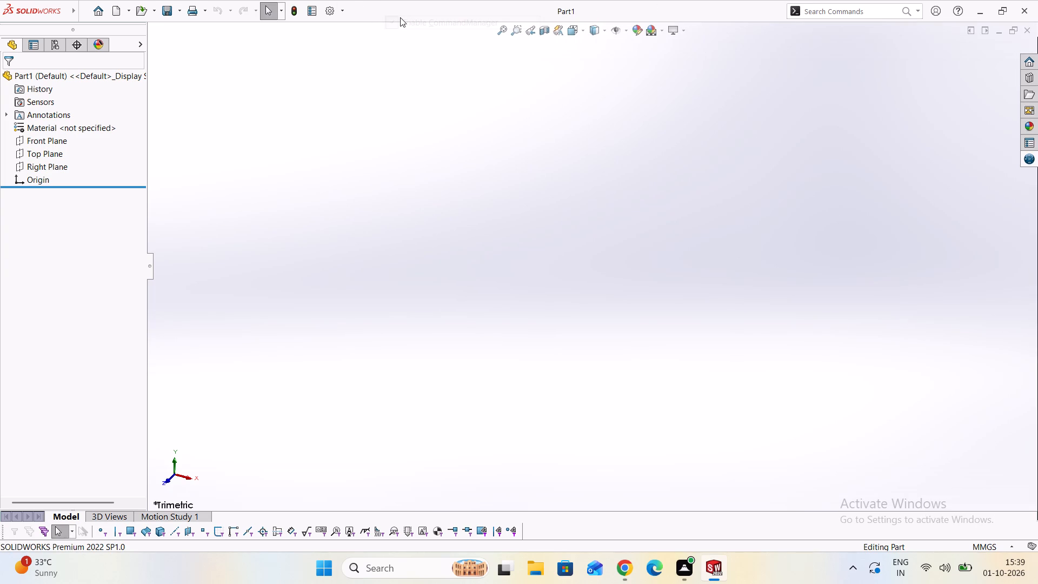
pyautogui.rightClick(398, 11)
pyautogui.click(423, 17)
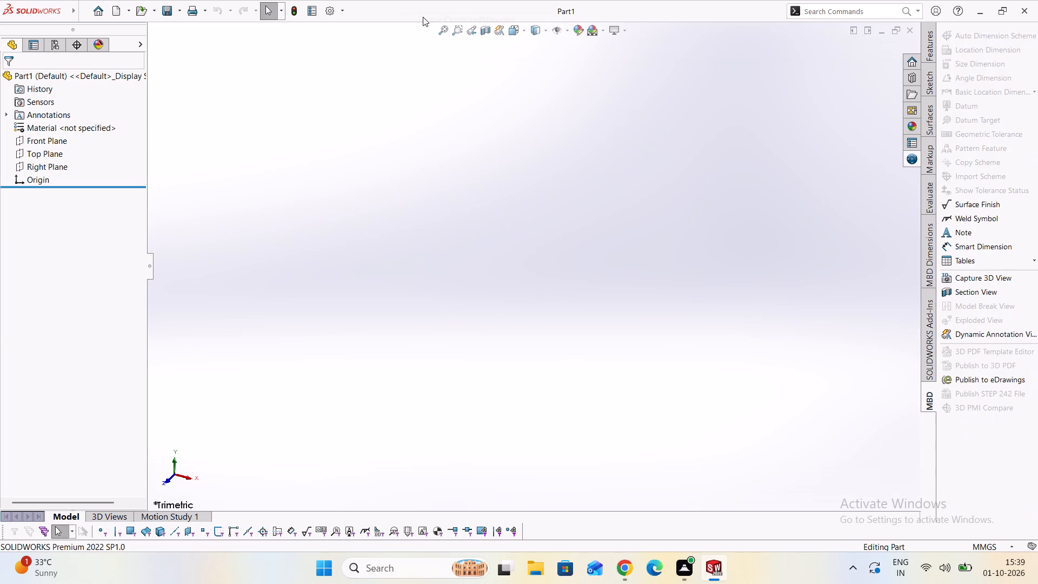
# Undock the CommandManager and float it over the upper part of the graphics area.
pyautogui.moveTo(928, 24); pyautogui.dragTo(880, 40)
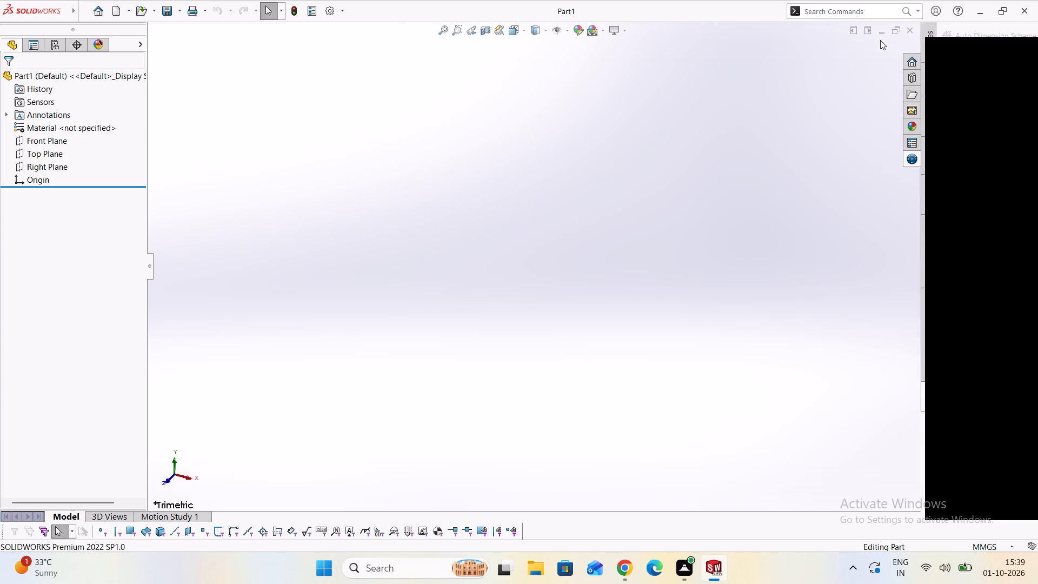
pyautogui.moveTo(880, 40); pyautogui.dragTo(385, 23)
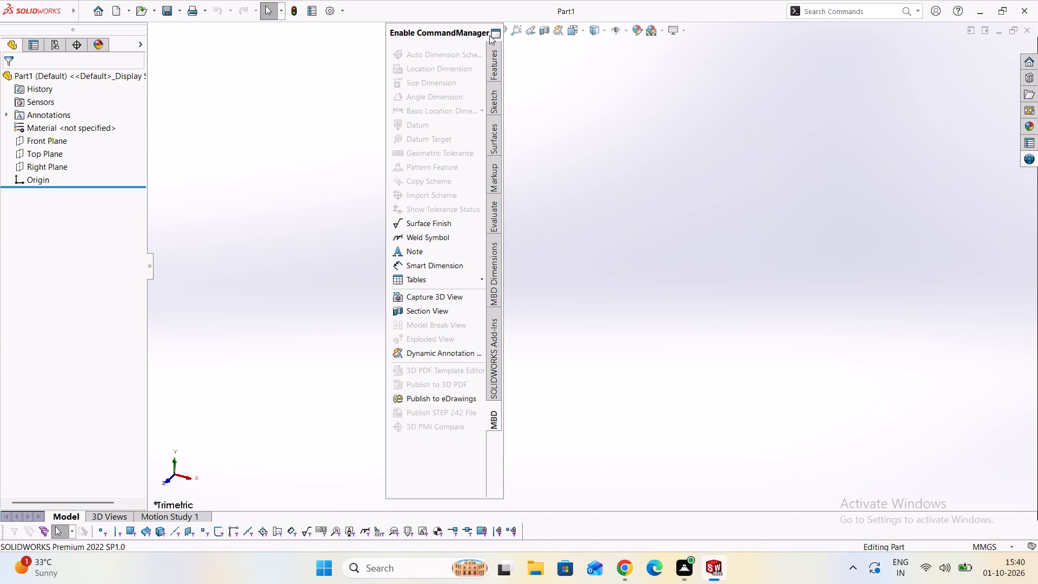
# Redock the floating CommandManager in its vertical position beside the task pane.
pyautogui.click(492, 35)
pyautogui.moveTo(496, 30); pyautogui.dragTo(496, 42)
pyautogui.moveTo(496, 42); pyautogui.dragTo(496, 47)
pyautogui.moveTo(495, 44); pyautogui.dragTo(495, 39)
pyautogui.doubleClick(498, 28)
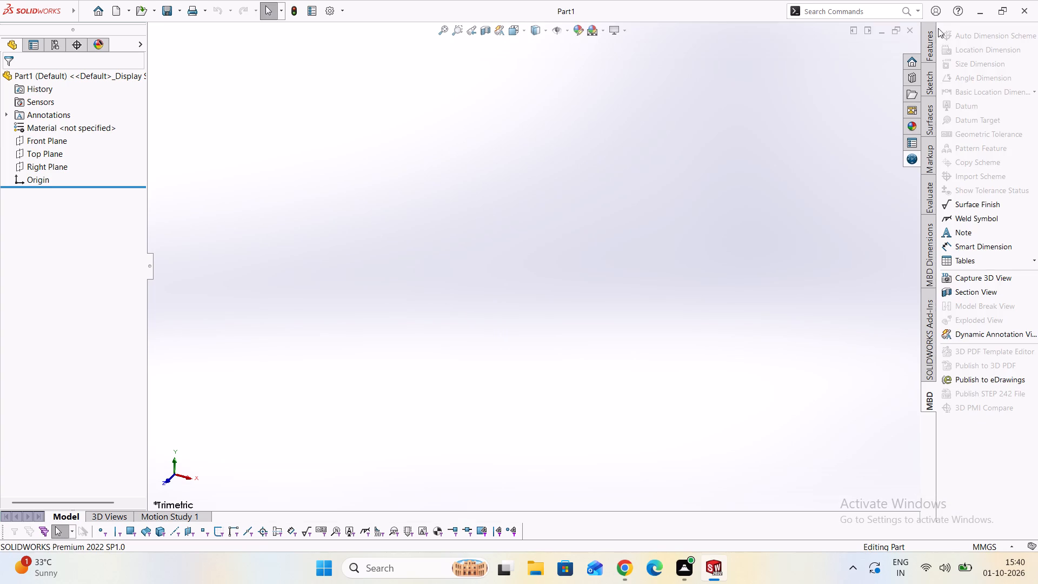
# Undock the CommandManager again and leave it floating over the graphics area, clear of the feature tree and title bar.
pyautogui.moveTo(928, 25); pyautogui.dragTo(429, 0)
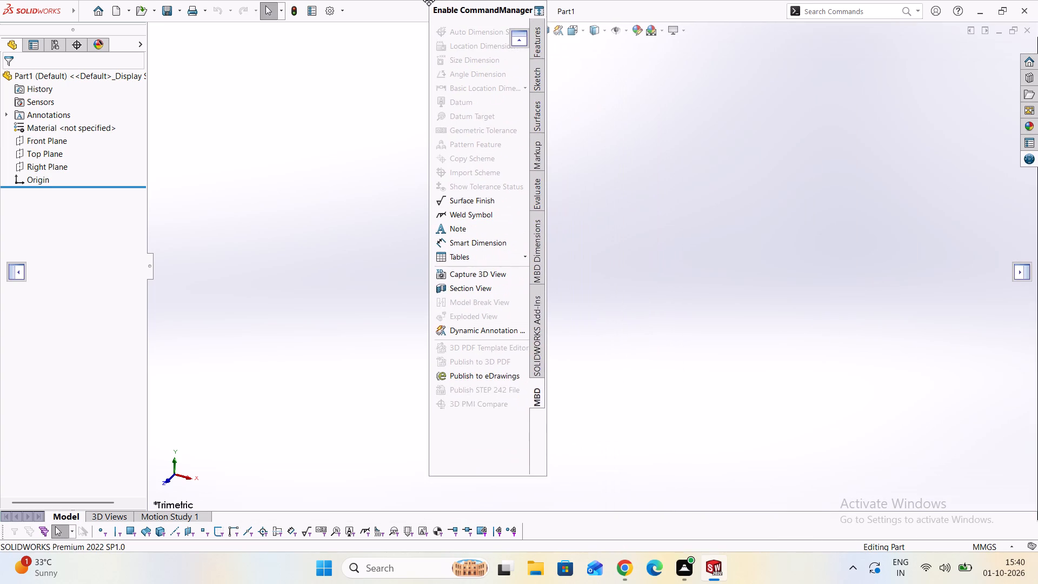
pyautogui.moveTo(429, 0); pyautogui.dragTo(330, 0)
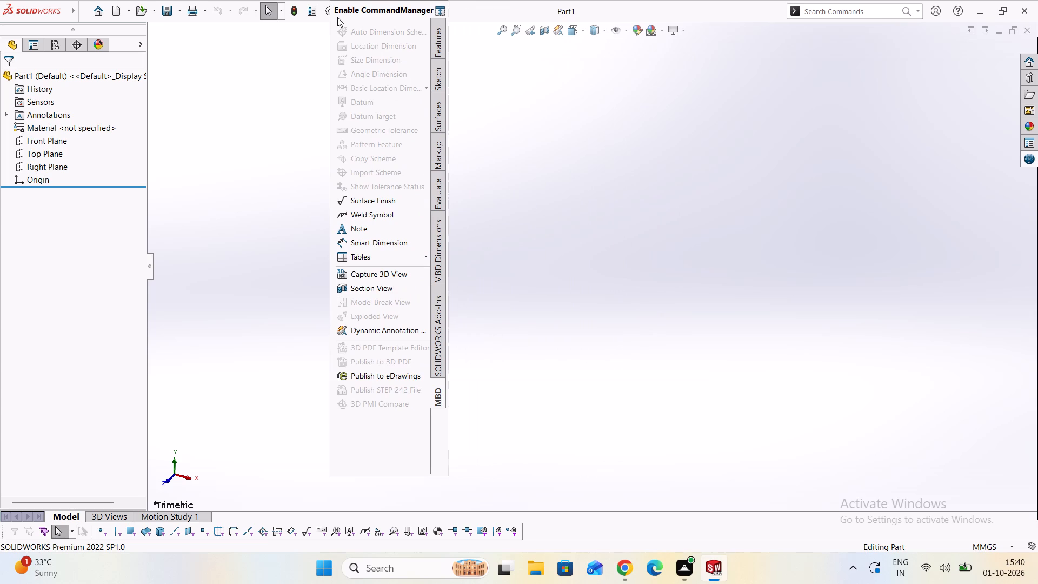
pyautogui.rightClick(402, 11)
pyautogui.rightClick(402, 11)
pyautogui.rightClick(402, 11)
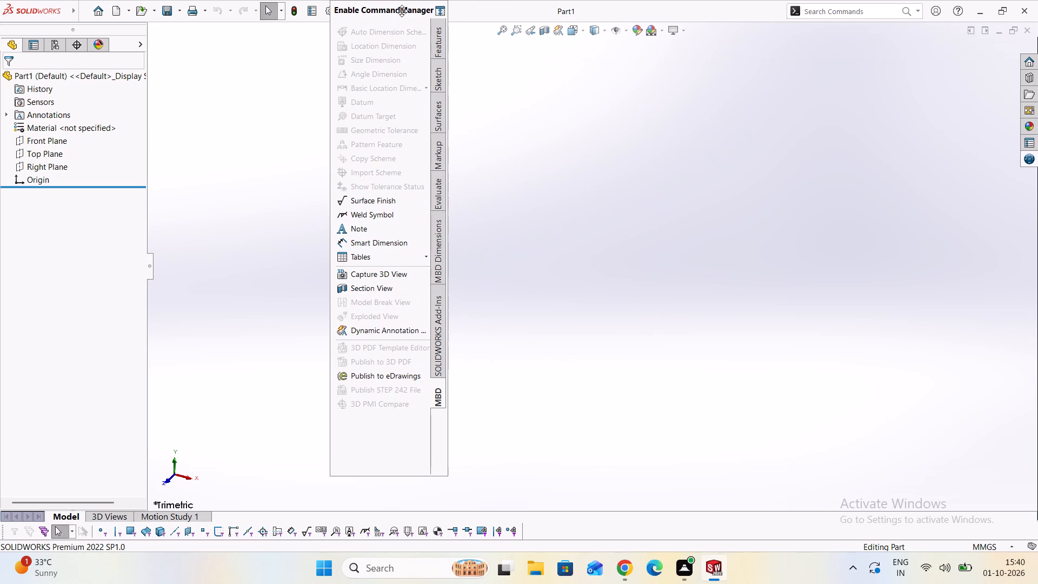
pyautogui.click(402, 11)
pyautogui.click(440, 9)
pyautogui.moveTo(354, 6); pyautogui.dragTo(358, 50)
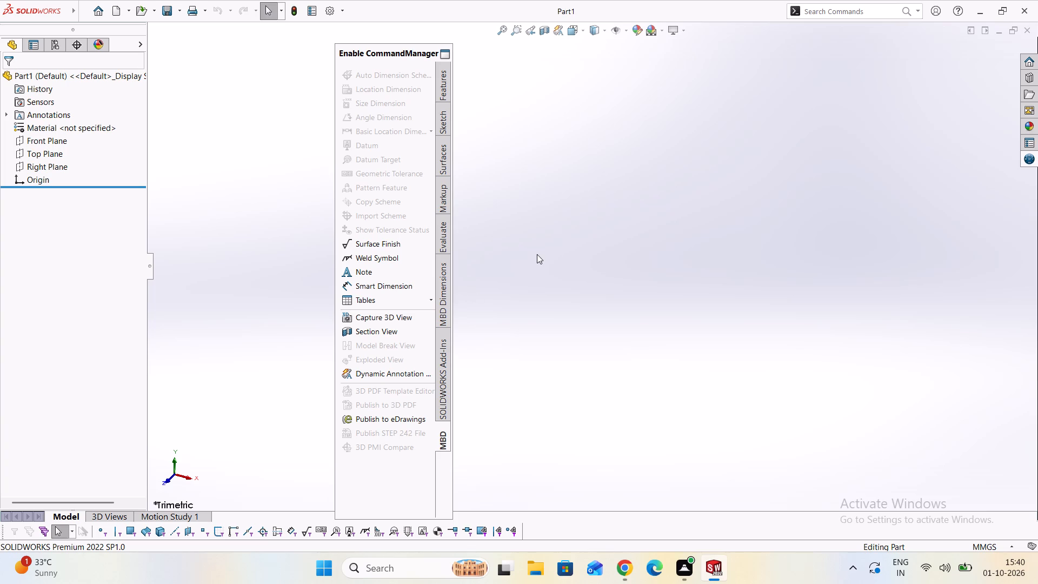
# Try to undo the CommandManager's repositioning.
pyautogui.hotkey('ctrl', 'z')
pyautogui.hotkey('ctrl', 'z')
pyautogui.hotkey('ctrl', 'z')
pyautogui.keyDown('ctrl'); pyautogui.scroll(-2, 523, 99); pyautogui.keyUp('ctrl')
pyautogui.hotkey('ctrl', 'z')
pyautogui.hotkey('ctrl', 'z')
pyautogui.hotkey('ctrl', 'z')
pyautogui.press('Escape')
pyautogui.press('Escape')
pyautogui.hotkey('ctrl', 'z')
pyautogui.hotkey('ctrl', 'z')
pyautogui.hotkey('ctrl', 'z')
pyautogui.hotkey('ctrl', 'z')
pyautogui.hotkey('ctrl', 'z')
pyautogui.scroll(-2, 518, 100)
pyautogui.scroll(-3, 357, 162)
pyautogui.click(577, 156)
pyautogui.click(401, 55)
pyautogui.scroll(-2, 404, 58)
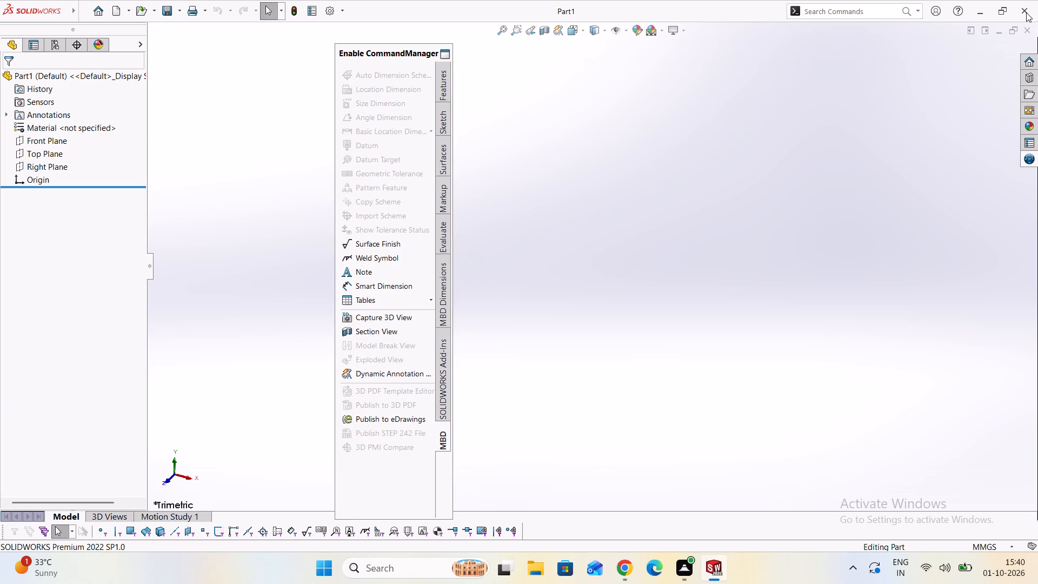
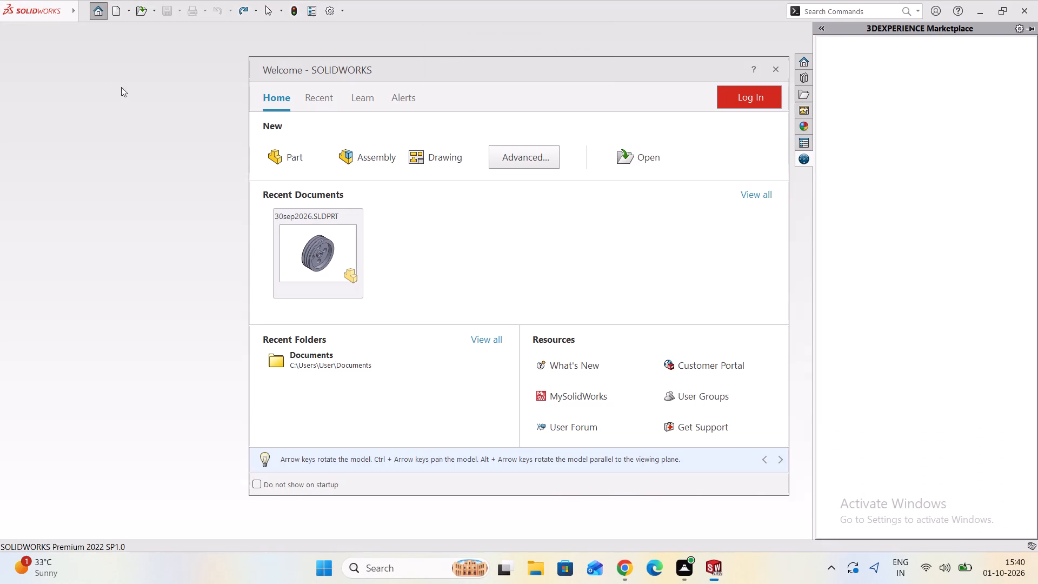
# Dismiss the Welcome window and create a new part document.
pyautogui.click(781, 71)
pyautogui.click(77, 9)
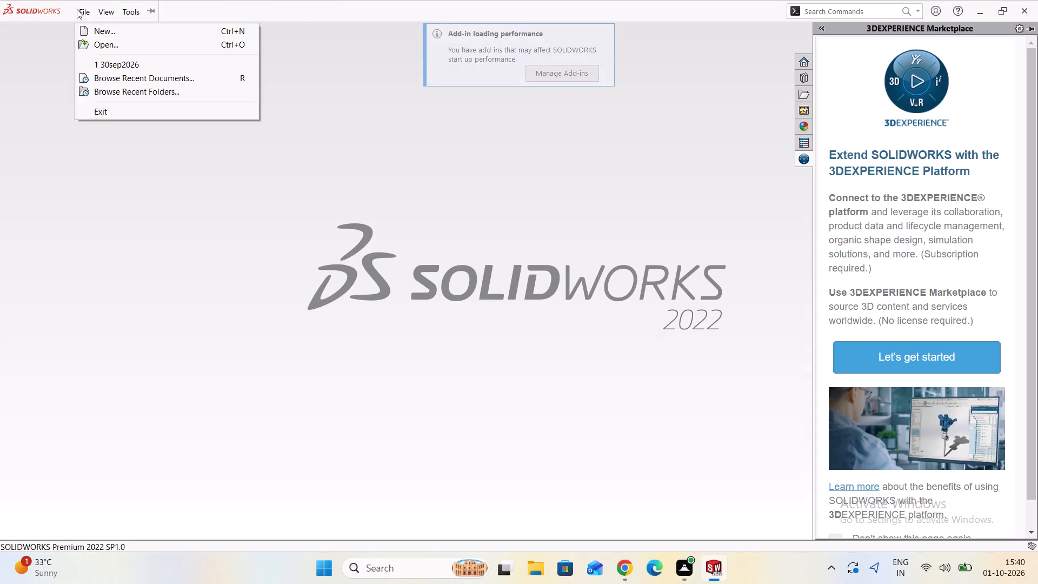
pyautogui.click(72, 10)
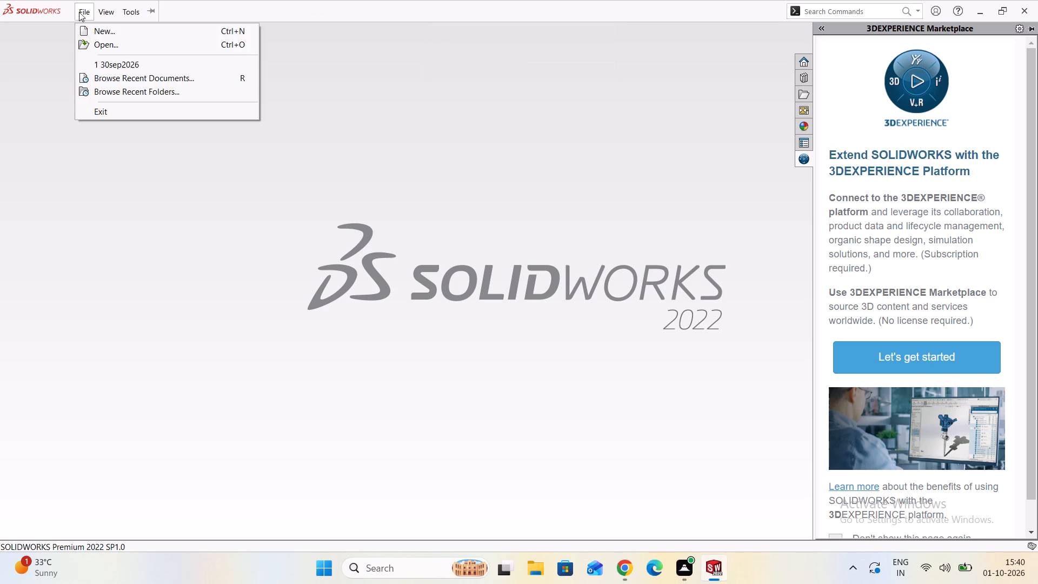
pyautogui.click(81, 13)
pyautogui.click(95, 35)
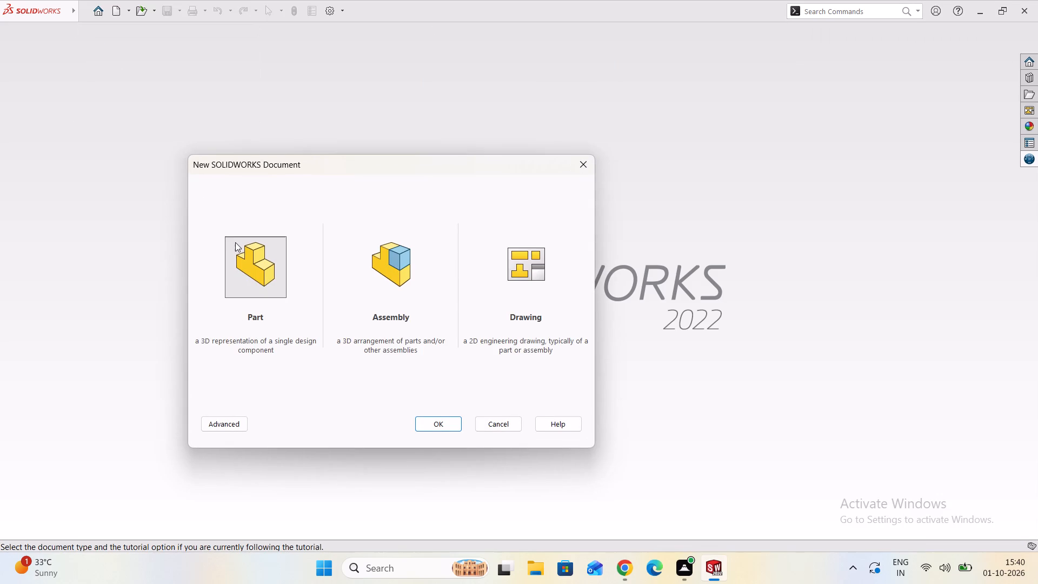
pyautogui.doubleClick(235, 242)
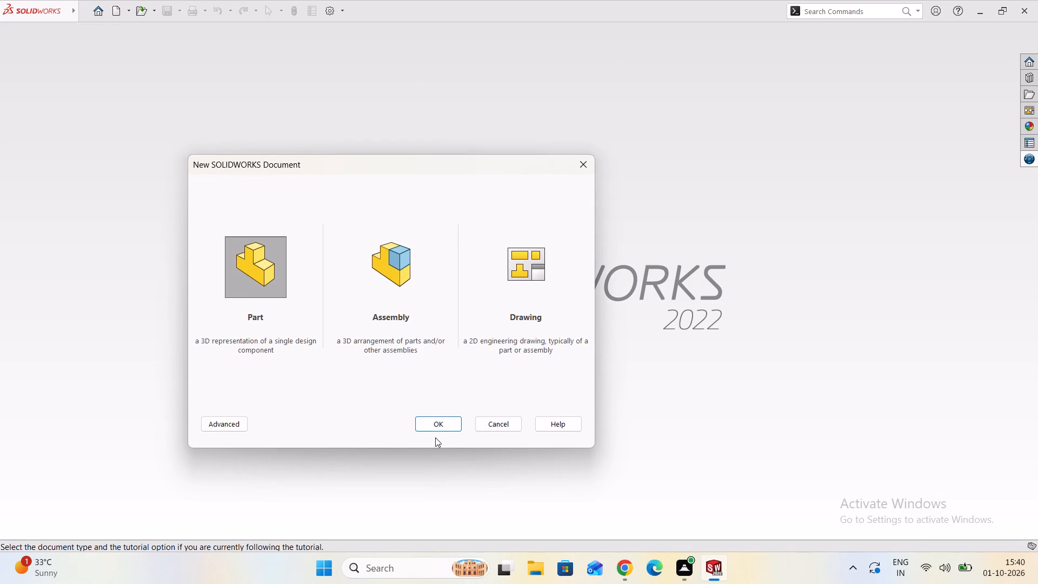
pyautogui.doubleClick(249, 274)
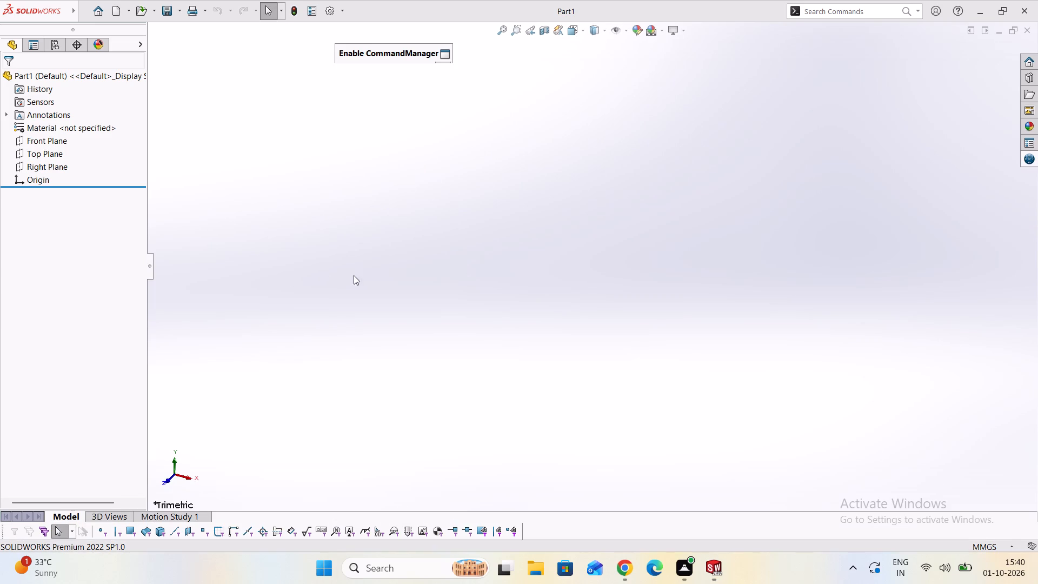
pyautogui.scroll(-1, 291, 255)
# Open a new sketch on the Front Plane with the Line tool active.
pyautogui.click(42, 144)
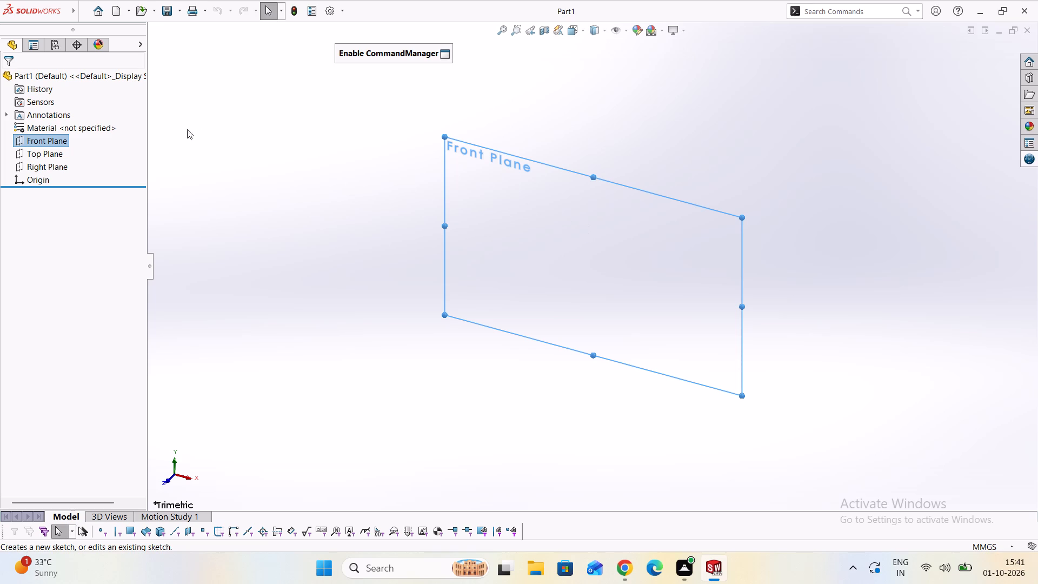
pyautogui.click(433, 52)
pyautogui.click(447, 120)
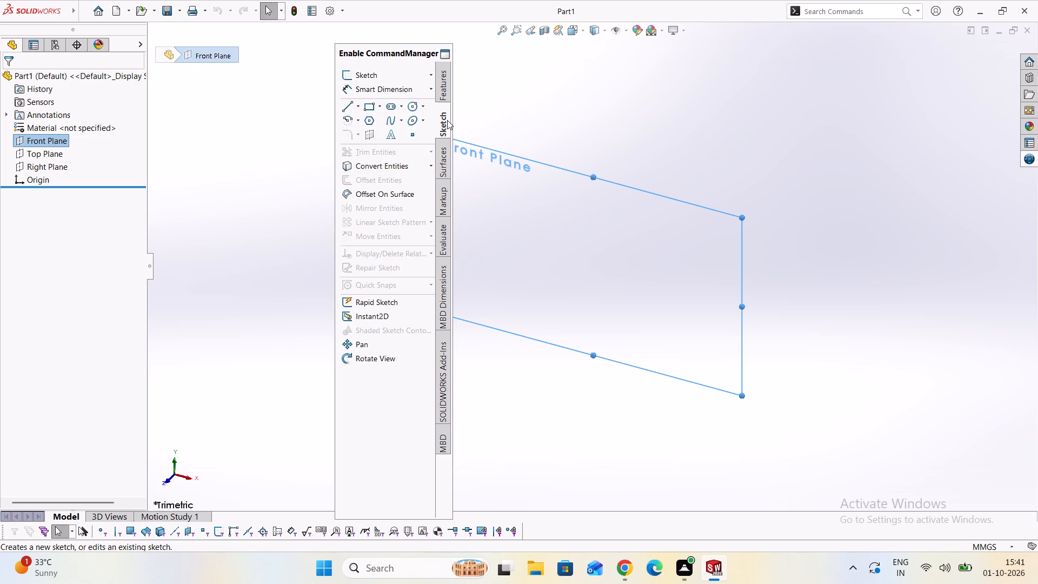
pyautogui.click(337, 107)
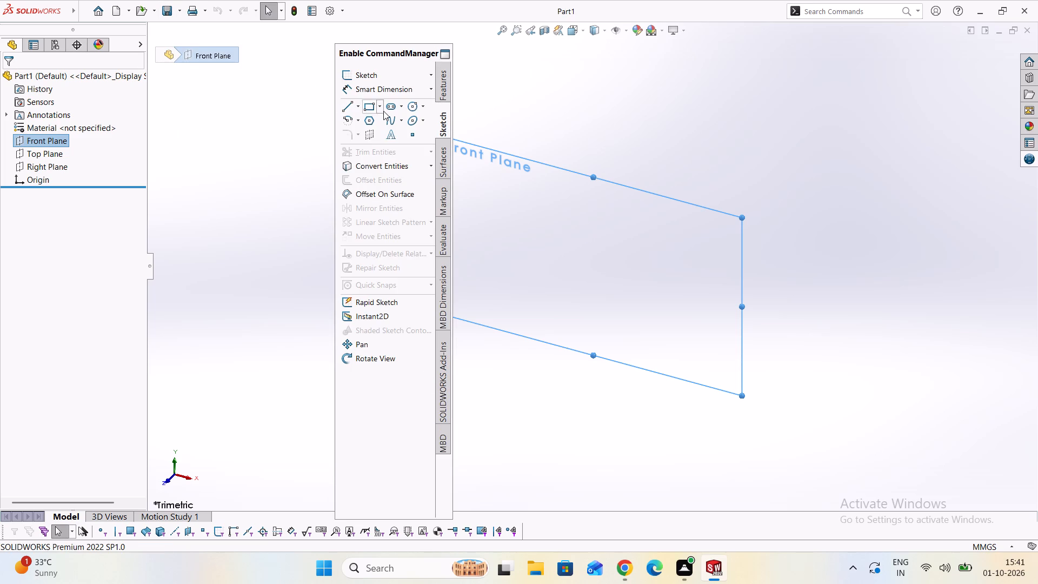
pyautogui.click(352, 102)
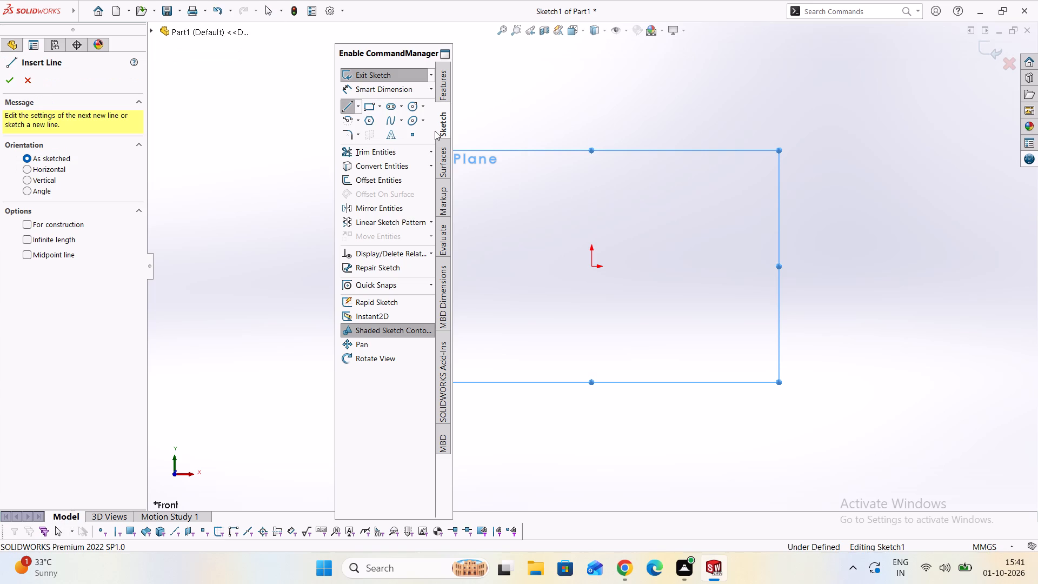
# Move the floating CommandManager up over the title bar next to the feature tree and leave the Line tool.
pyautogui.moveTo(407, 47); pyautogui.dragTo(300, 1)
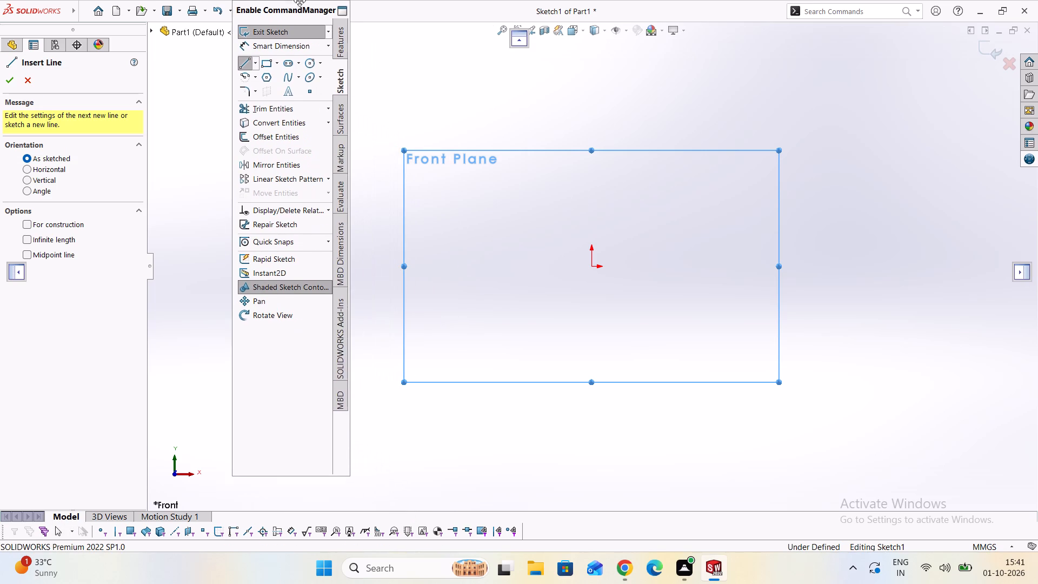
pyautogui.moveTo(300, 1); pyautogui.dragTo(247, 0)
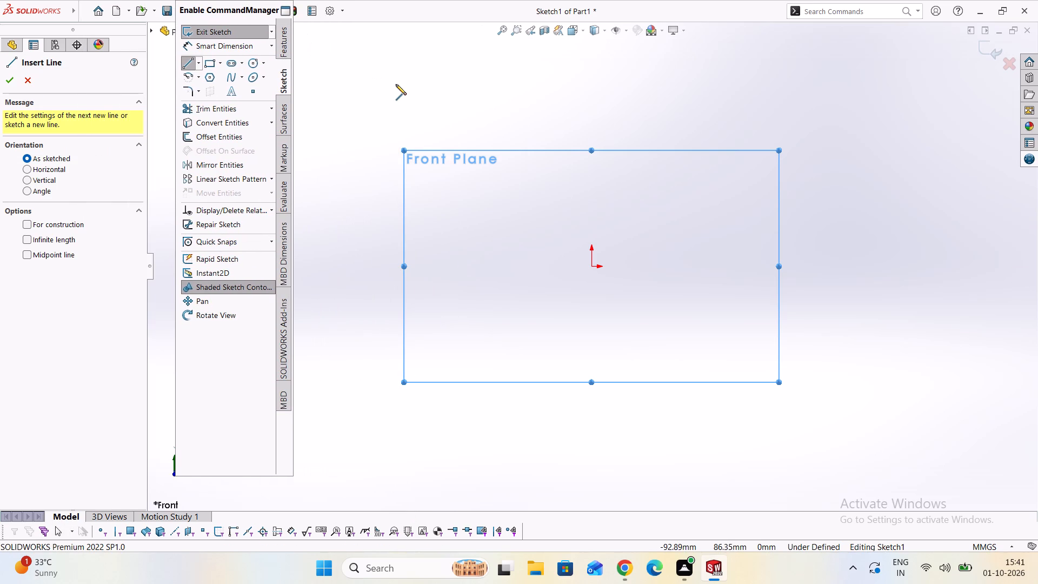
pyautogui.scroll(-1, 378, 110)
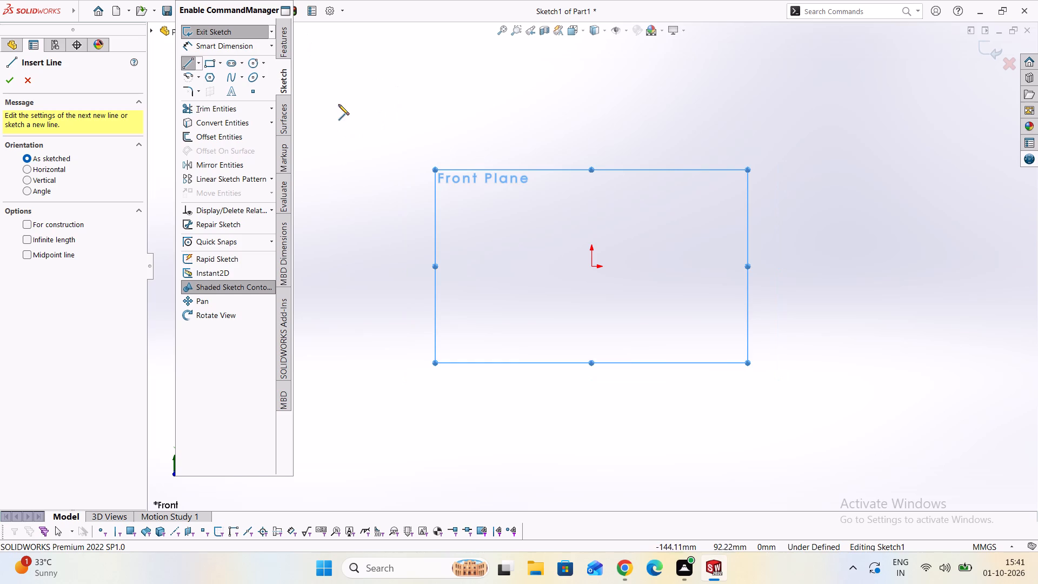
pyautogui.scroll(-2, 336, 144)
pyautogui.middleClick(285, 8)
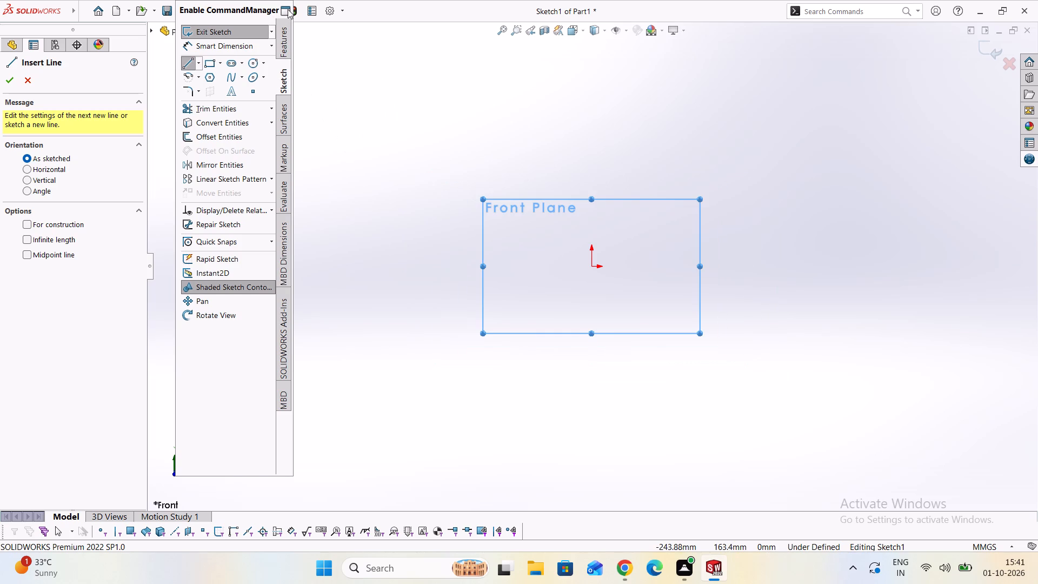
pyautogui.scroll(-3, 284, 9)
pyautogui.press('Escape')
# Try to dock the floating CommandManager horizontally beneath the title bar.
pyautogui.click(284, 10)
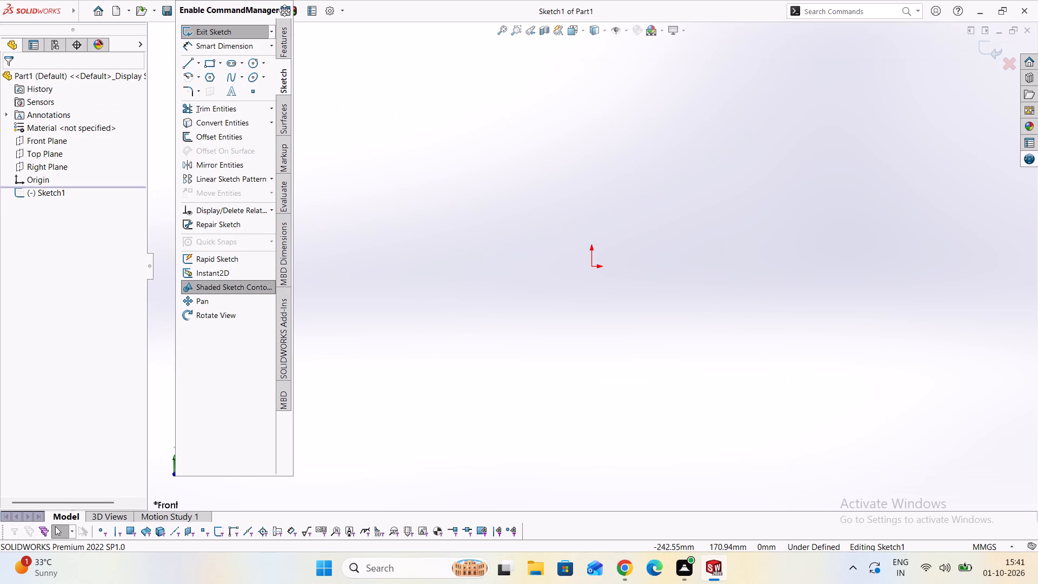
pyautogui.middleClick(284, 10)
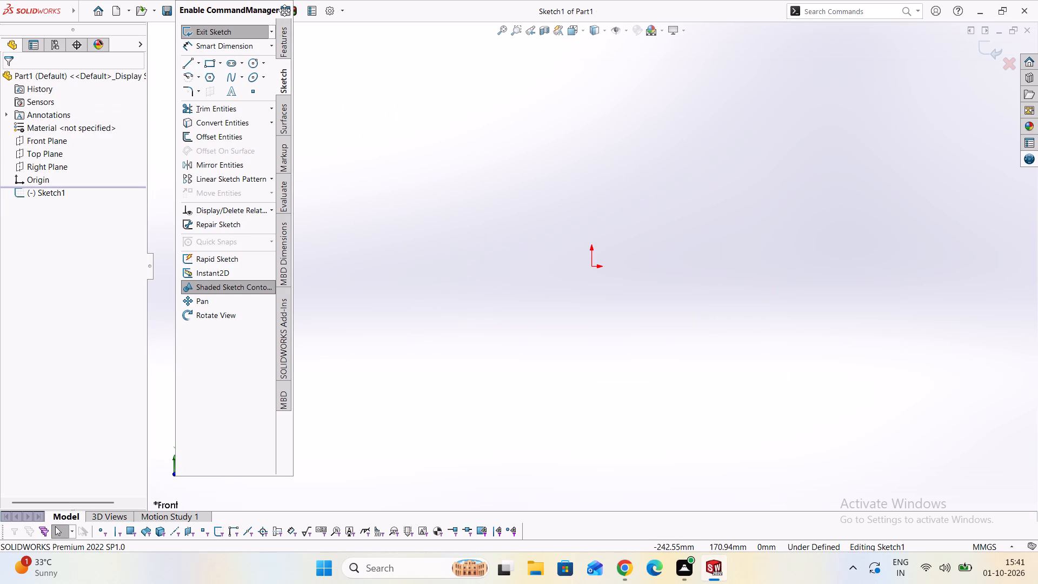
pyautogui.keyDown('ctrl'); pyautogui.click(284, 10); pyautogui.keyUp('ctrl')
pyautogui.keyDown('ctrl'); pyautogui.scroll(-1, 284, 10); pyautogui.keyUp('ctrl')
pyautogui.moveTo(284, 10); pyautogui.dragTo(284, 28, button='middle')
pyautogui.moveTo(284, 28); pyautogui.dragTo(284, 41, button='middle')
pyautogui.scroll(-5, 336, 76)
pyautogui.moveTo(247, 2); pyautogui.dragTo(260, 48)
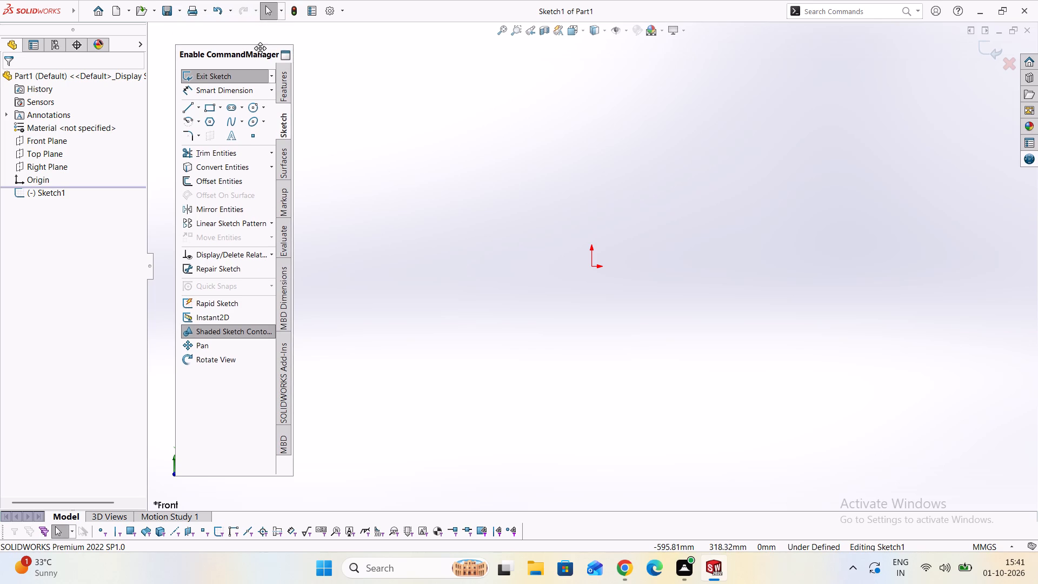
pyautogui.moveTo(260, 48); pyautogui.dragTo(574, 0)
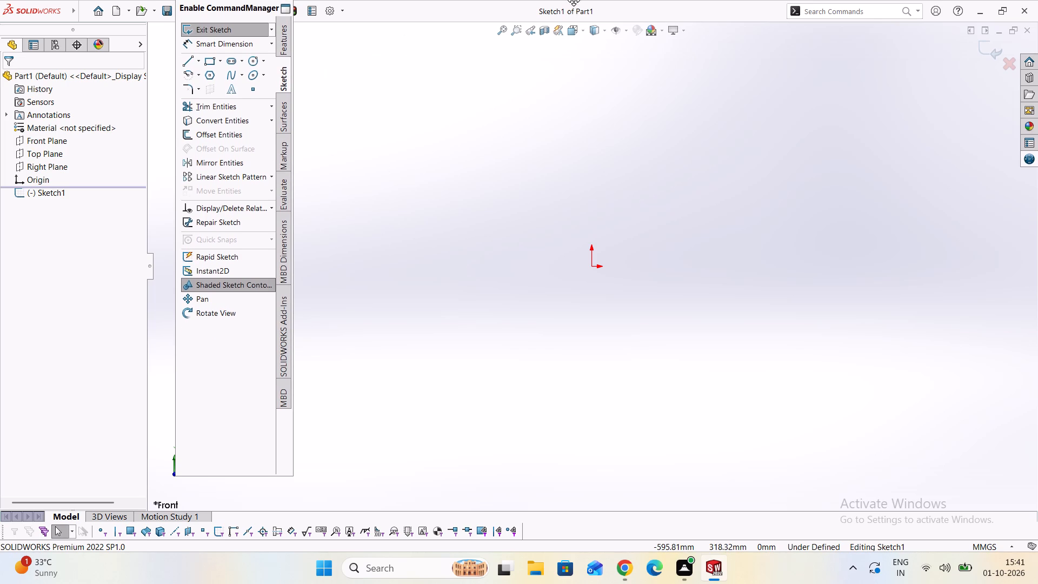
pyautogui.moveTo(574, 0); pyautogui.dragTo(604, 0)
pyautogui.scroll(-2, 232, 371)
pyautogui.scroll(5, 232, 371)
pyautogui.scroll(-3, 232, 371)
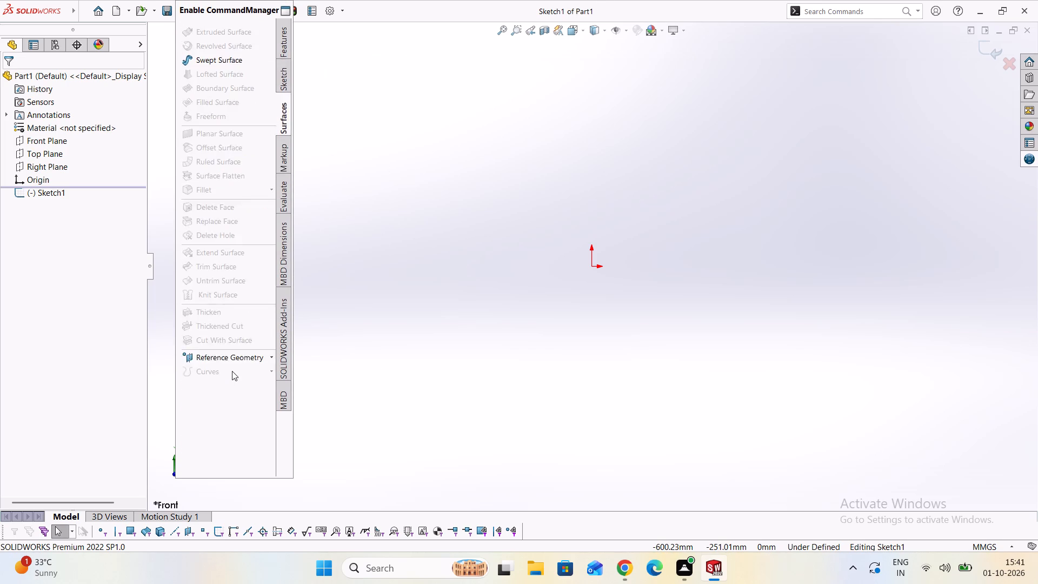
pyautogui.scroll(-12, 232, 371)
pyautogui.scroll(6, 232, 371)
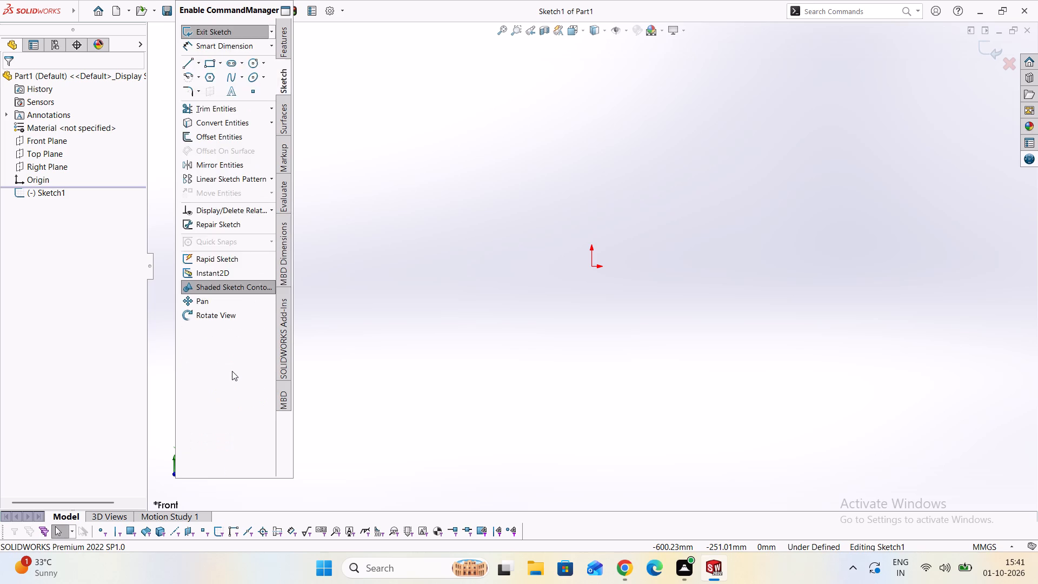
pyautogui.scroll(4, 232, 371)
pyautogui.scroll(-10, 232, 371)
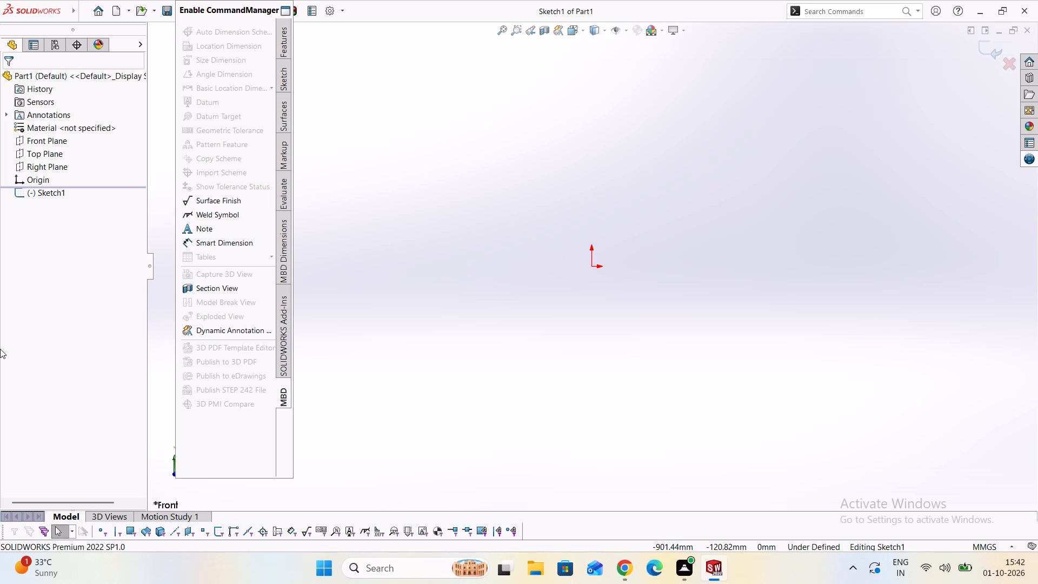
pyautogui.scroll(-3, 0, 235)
# Bring the floating CommandManager back over the graphics area and redock it vertically beside the task pane.
pyautogui.moveTo(248, 10); pyautogui.dragTo(441, 63)
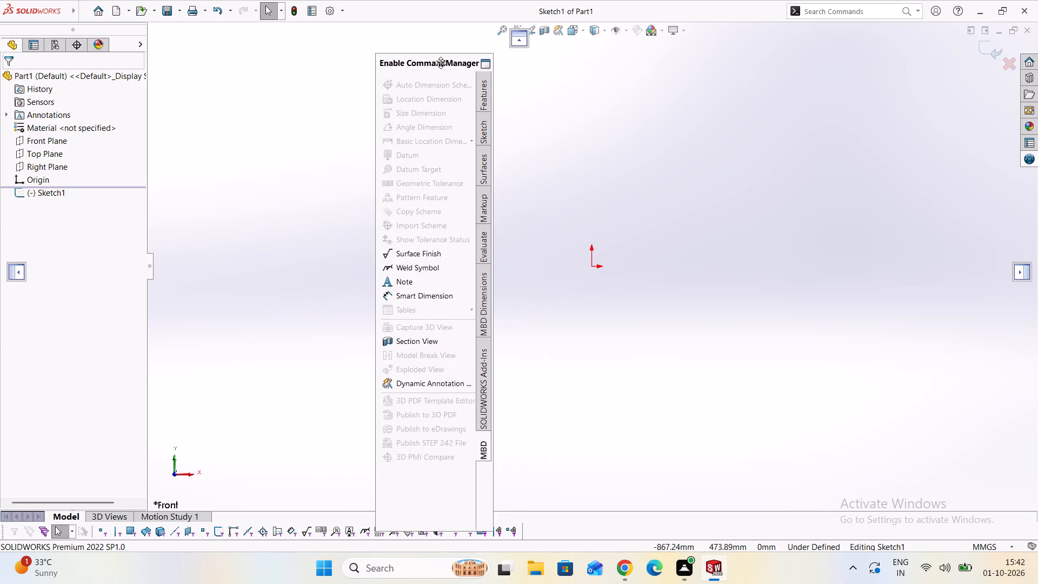
pyautogui.moveTo(441, 63); pyautogui.dragTo(316, 42)
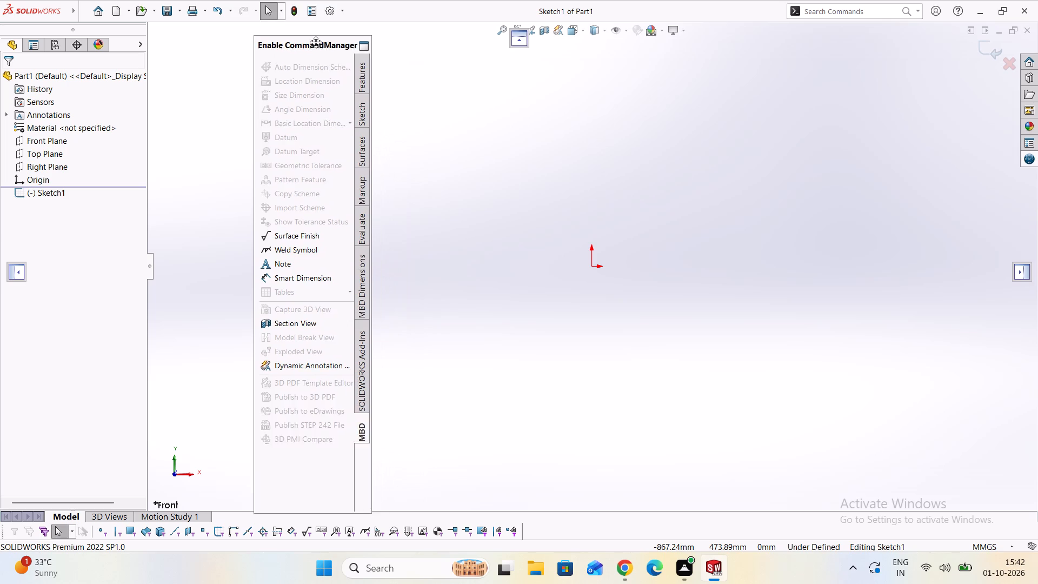
pyautogui.moveTo(316, 42); pyautogui.dragTo(290, 46)
pyautogui.click(330, 48)
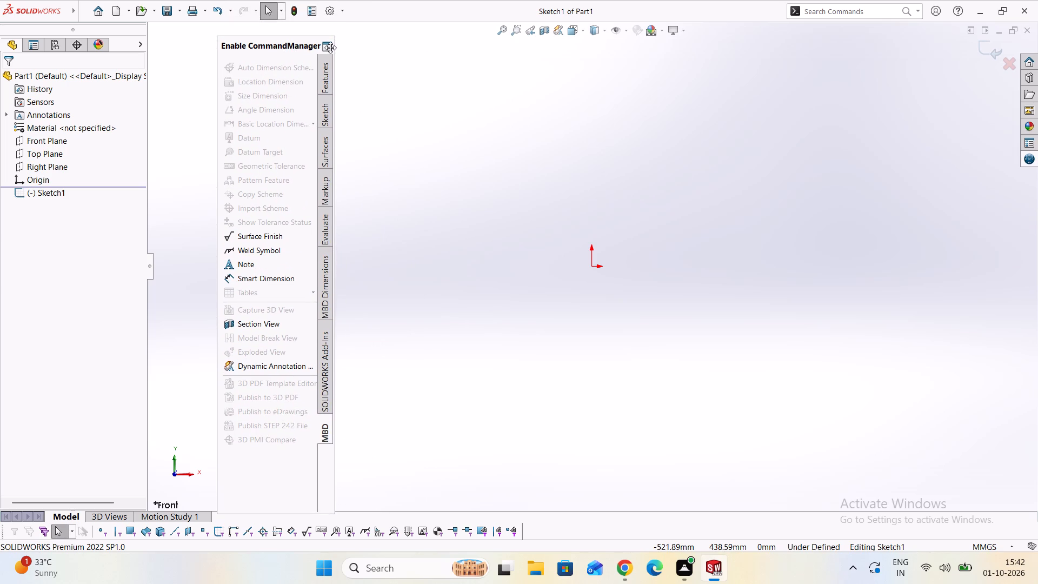
pyautogui.click(330, 48)
pyautogui.click(330, 48)
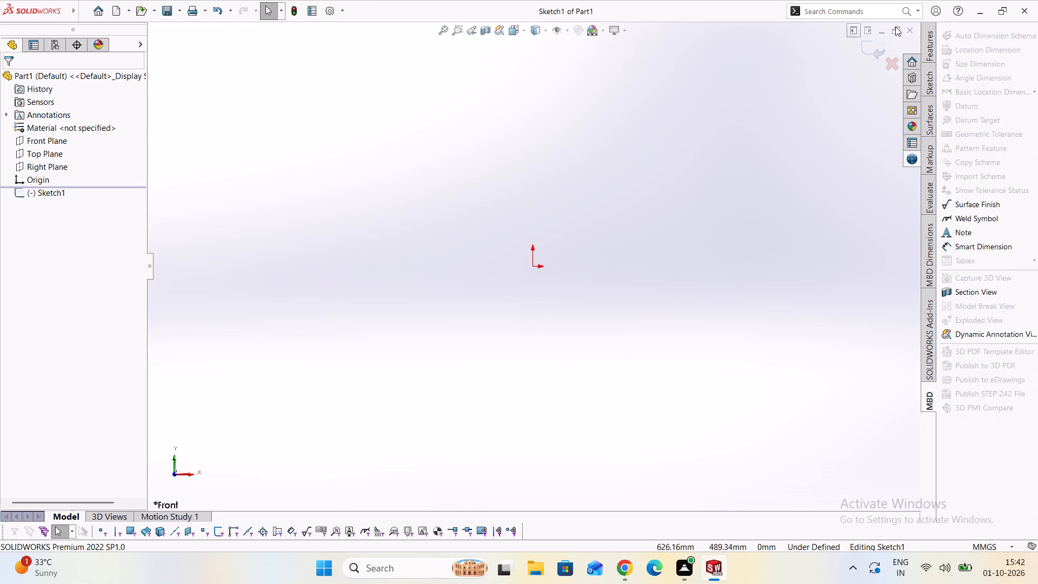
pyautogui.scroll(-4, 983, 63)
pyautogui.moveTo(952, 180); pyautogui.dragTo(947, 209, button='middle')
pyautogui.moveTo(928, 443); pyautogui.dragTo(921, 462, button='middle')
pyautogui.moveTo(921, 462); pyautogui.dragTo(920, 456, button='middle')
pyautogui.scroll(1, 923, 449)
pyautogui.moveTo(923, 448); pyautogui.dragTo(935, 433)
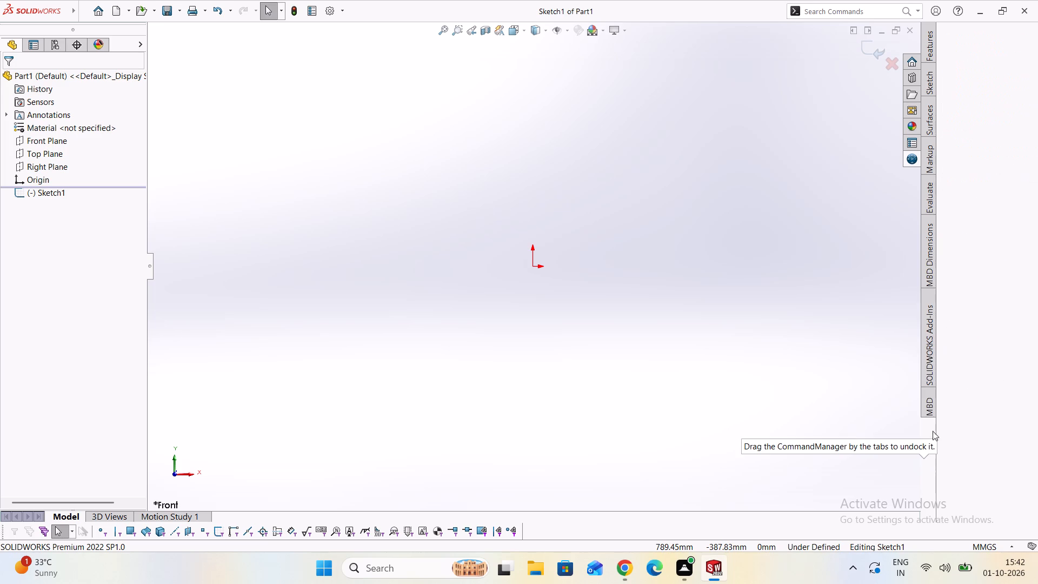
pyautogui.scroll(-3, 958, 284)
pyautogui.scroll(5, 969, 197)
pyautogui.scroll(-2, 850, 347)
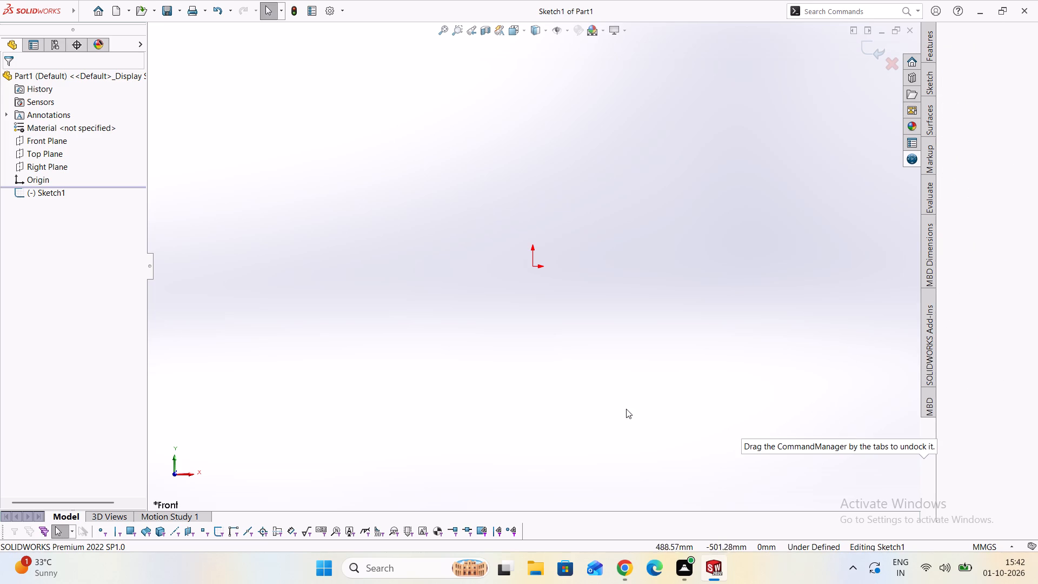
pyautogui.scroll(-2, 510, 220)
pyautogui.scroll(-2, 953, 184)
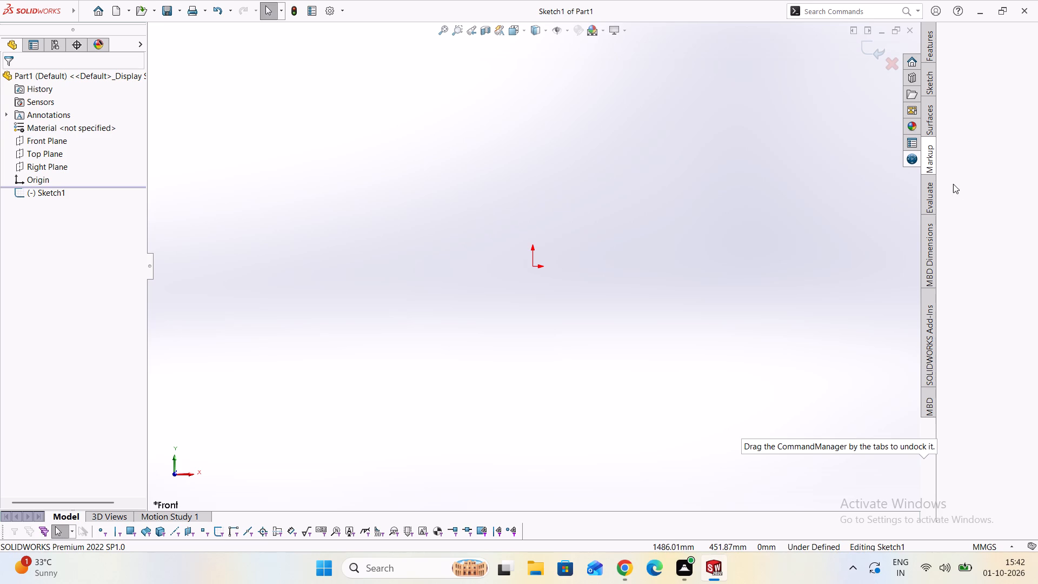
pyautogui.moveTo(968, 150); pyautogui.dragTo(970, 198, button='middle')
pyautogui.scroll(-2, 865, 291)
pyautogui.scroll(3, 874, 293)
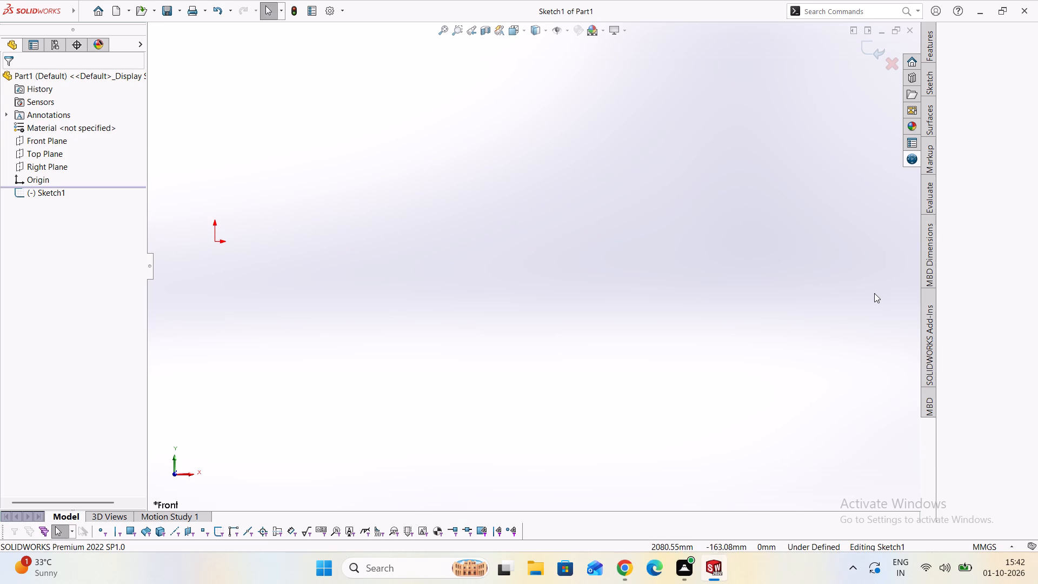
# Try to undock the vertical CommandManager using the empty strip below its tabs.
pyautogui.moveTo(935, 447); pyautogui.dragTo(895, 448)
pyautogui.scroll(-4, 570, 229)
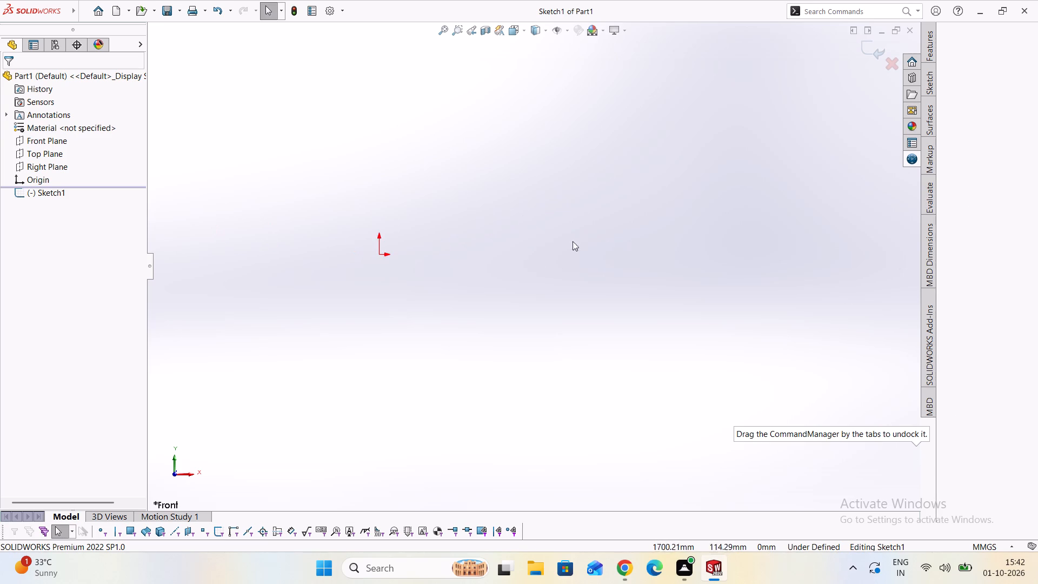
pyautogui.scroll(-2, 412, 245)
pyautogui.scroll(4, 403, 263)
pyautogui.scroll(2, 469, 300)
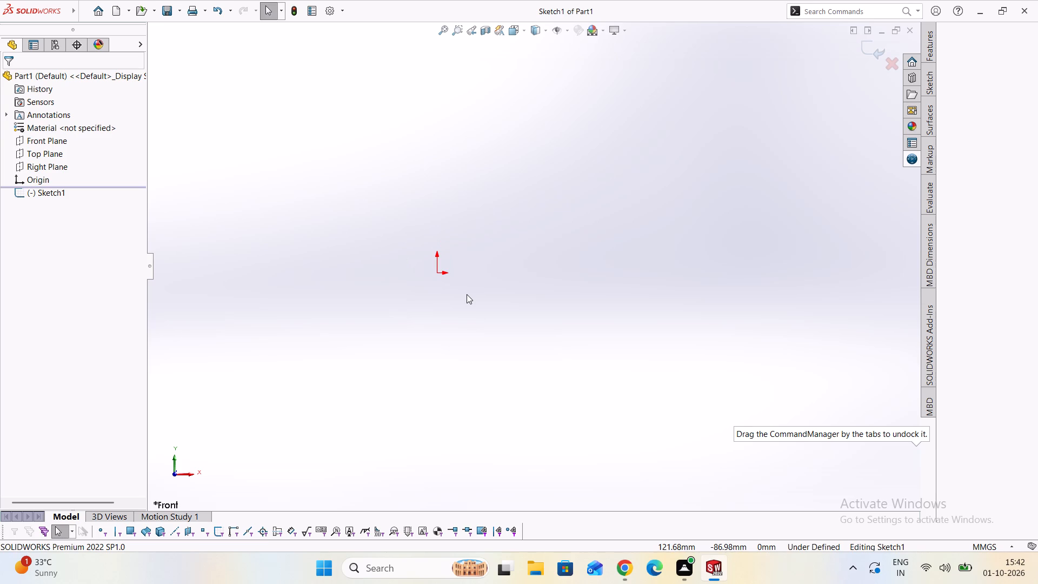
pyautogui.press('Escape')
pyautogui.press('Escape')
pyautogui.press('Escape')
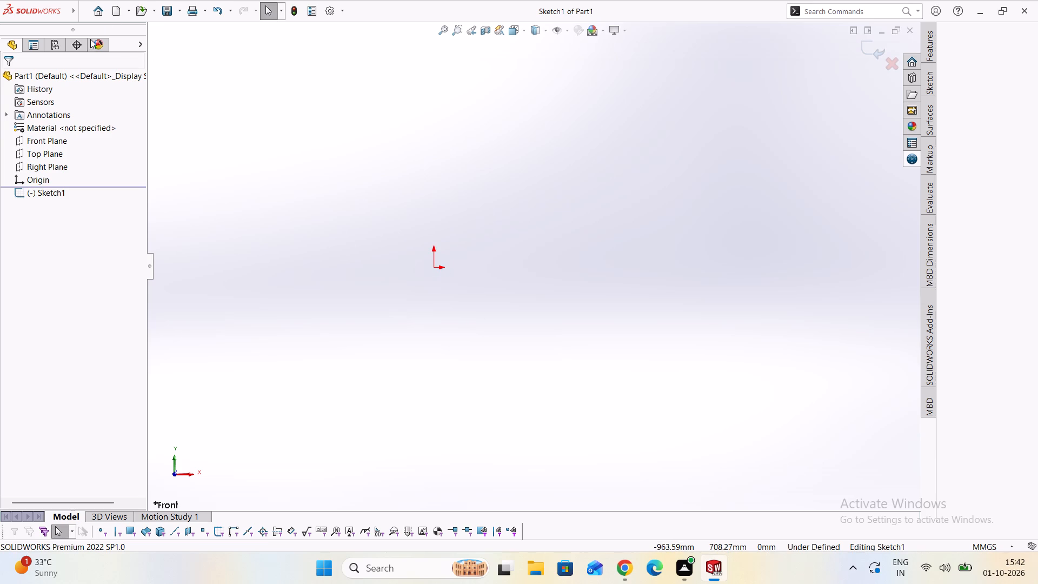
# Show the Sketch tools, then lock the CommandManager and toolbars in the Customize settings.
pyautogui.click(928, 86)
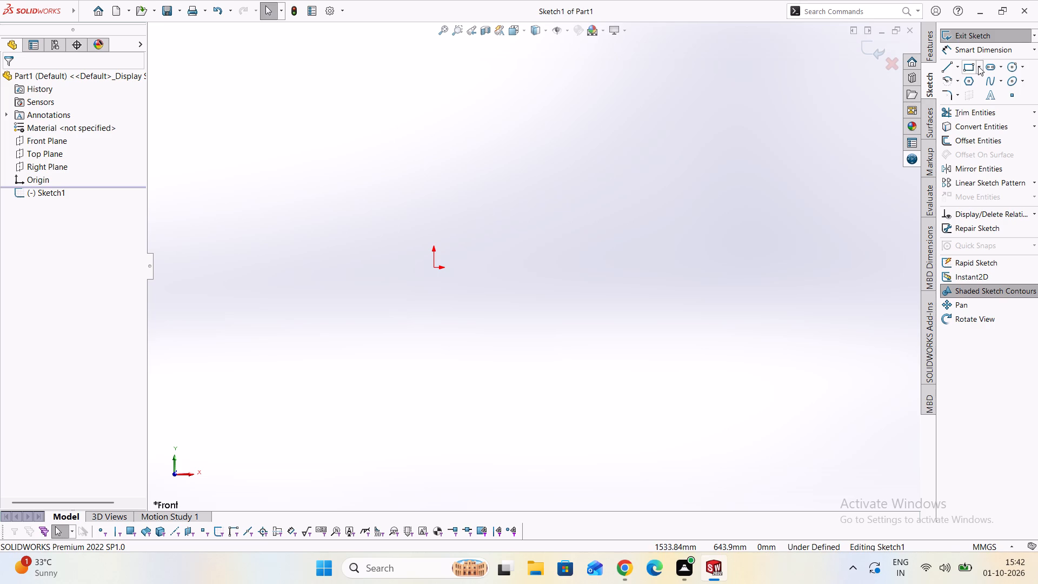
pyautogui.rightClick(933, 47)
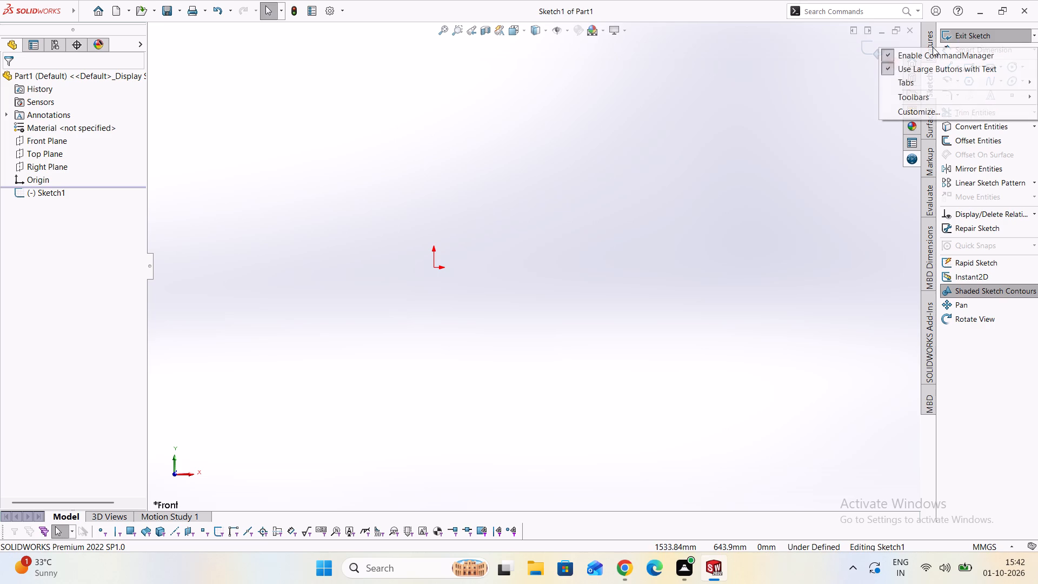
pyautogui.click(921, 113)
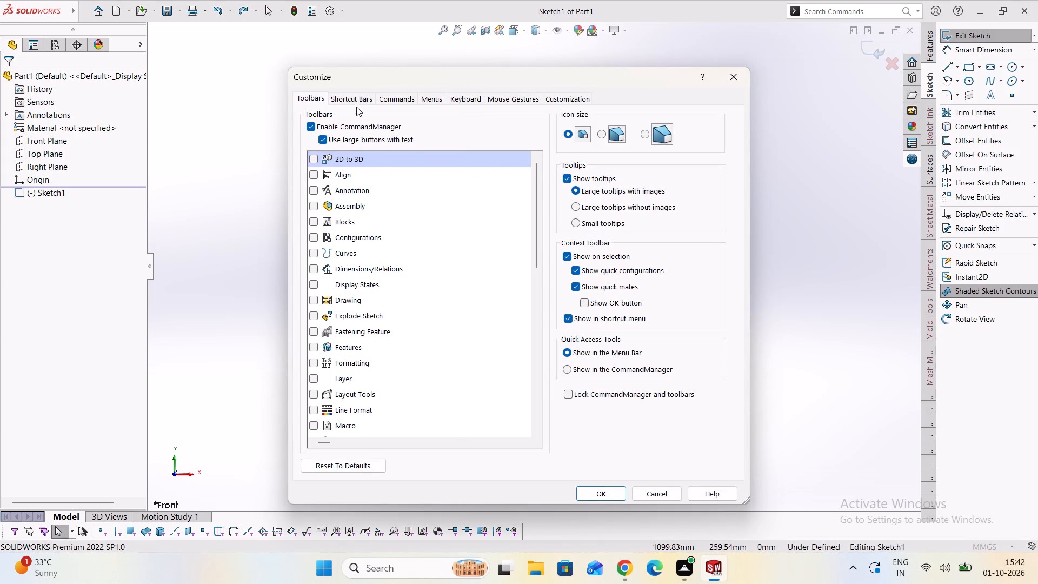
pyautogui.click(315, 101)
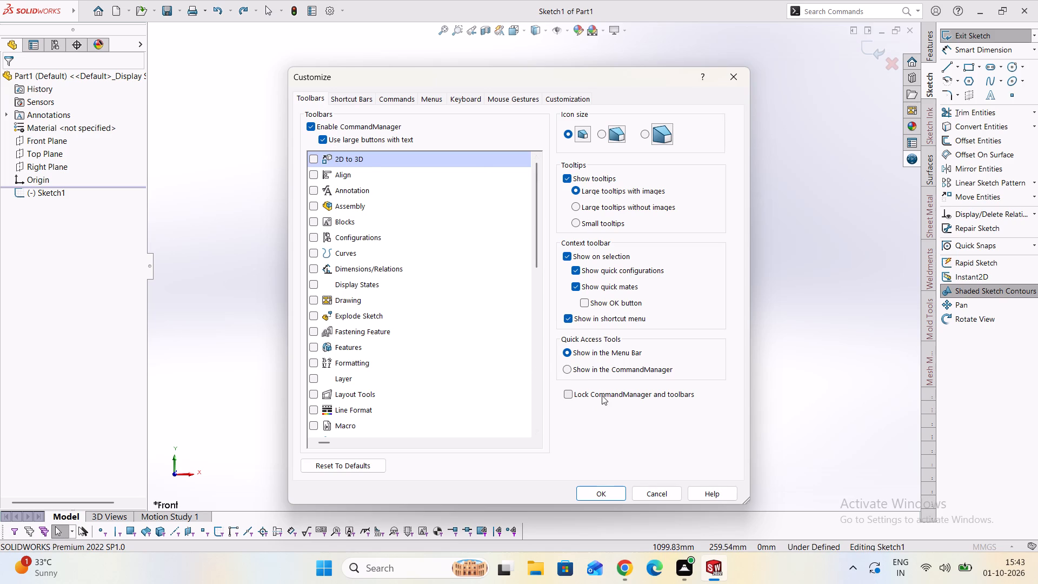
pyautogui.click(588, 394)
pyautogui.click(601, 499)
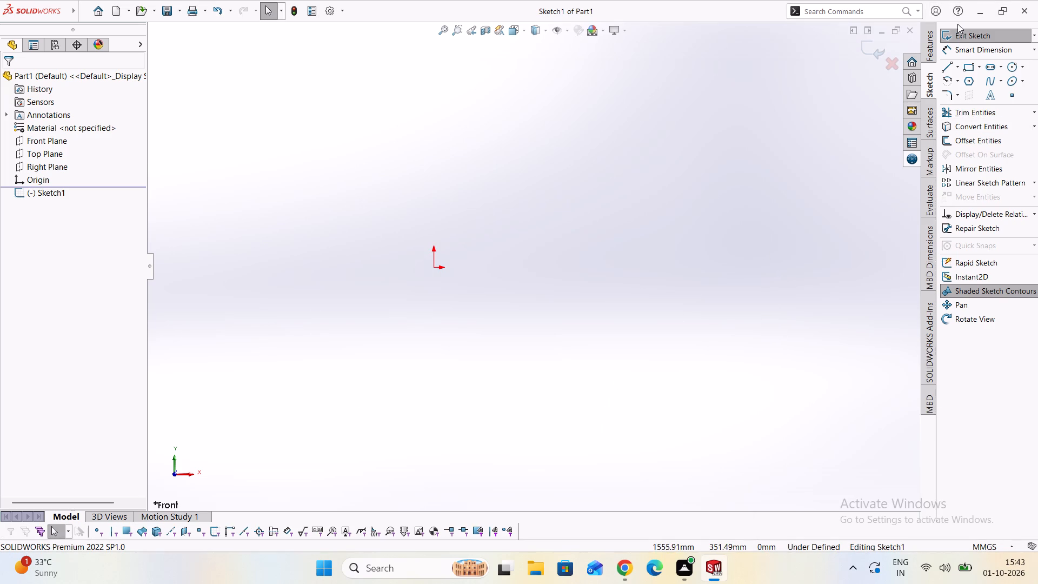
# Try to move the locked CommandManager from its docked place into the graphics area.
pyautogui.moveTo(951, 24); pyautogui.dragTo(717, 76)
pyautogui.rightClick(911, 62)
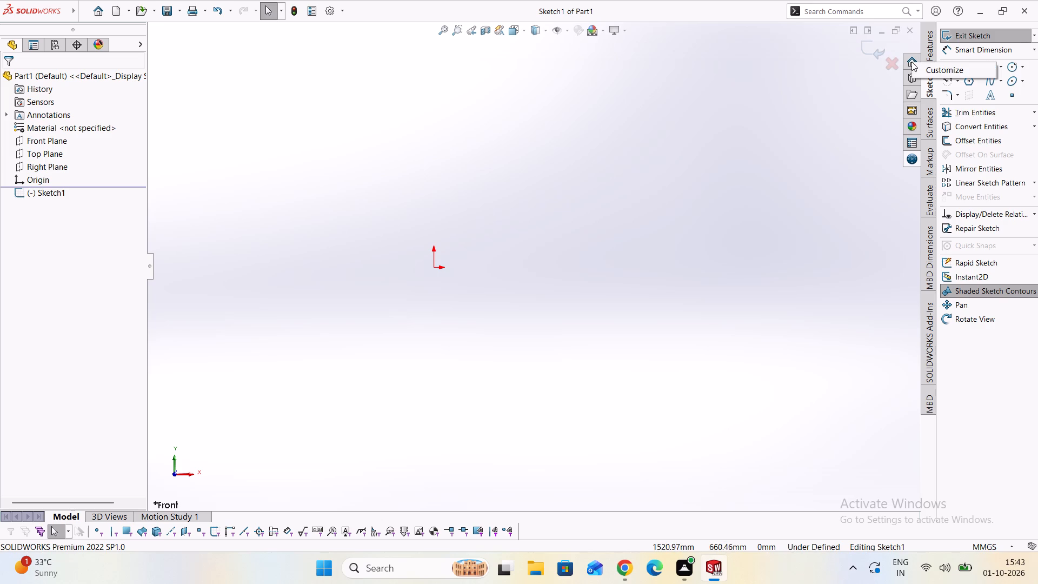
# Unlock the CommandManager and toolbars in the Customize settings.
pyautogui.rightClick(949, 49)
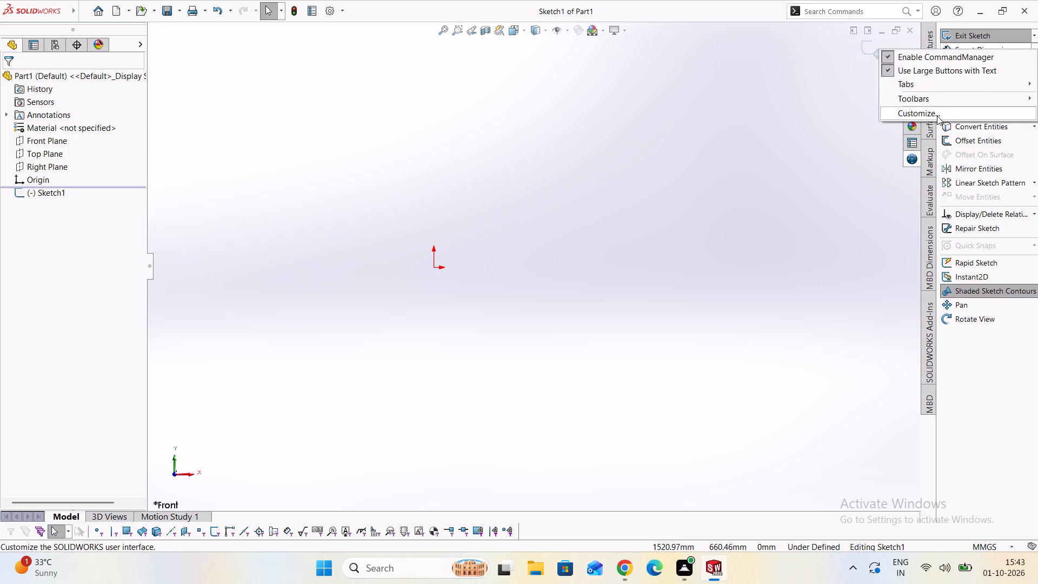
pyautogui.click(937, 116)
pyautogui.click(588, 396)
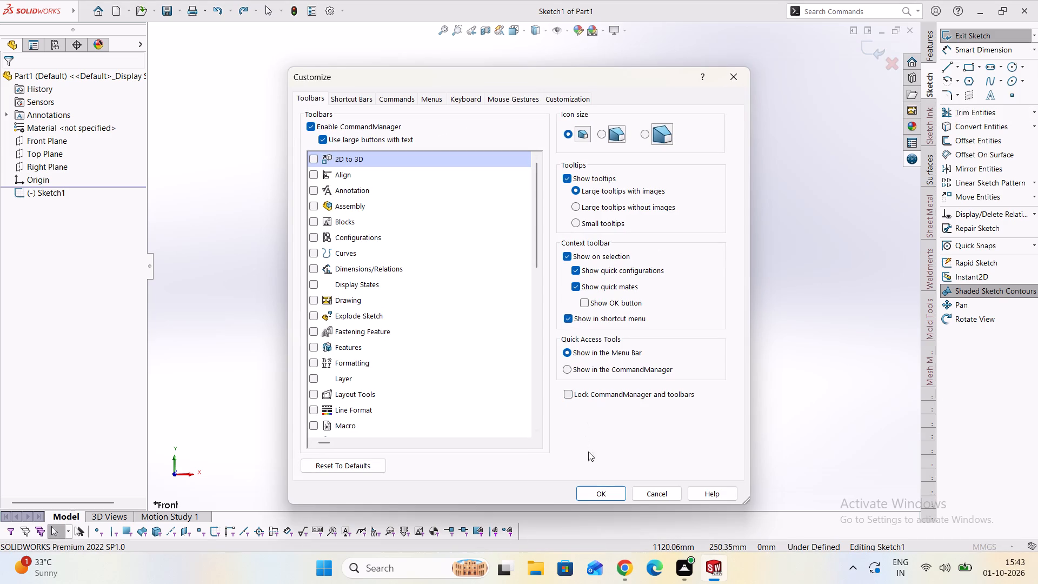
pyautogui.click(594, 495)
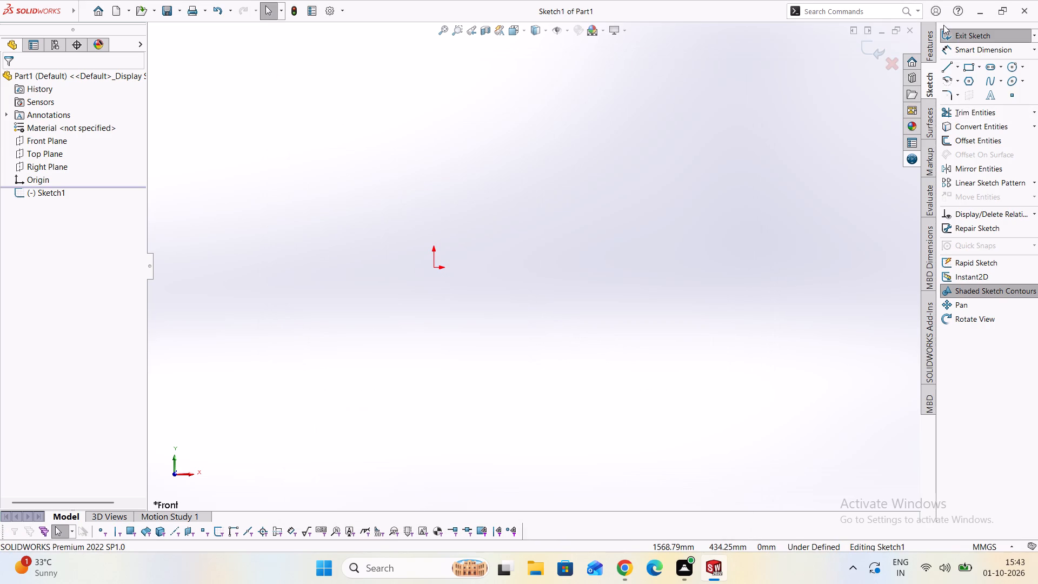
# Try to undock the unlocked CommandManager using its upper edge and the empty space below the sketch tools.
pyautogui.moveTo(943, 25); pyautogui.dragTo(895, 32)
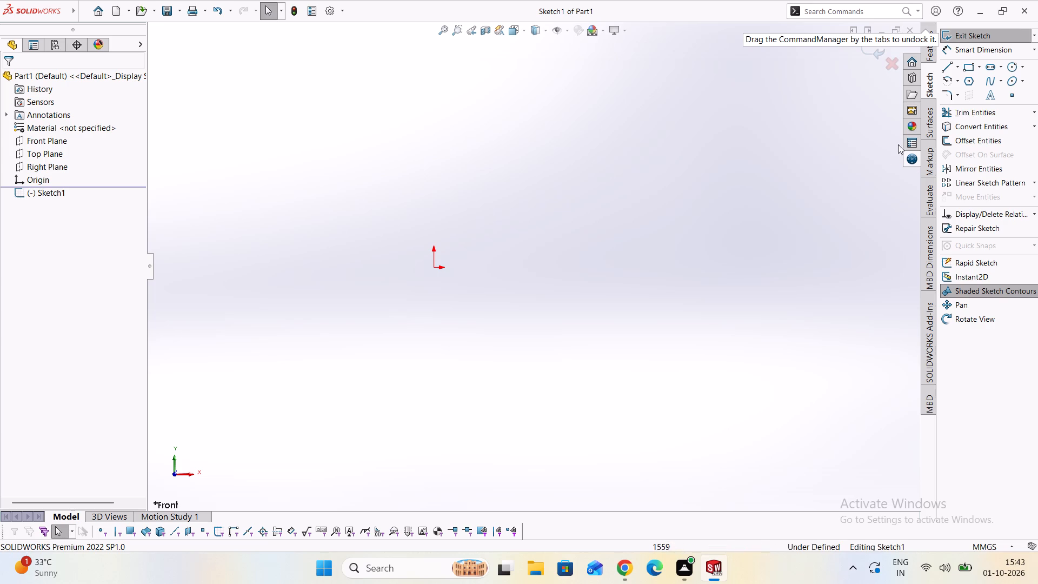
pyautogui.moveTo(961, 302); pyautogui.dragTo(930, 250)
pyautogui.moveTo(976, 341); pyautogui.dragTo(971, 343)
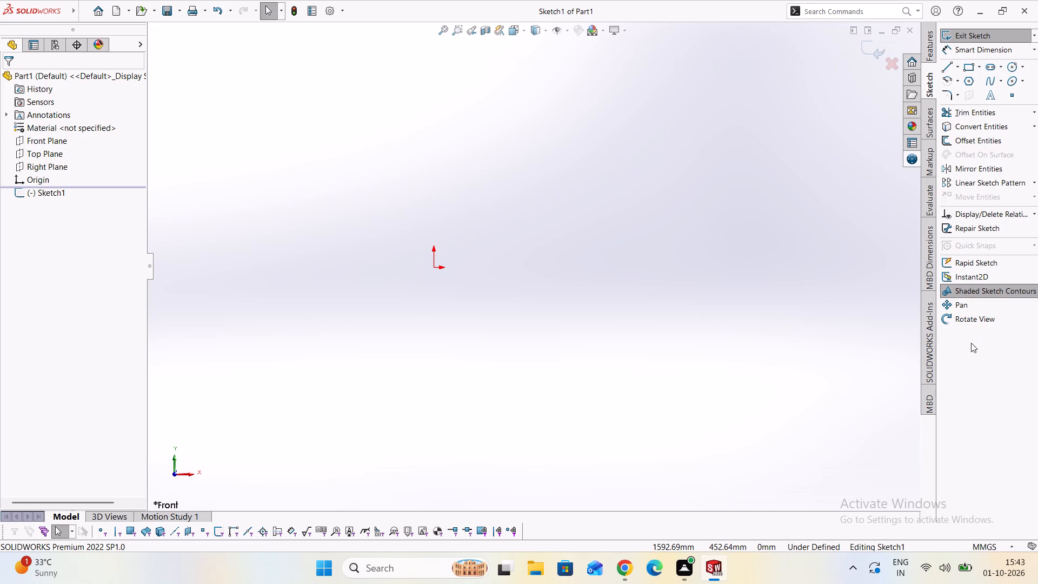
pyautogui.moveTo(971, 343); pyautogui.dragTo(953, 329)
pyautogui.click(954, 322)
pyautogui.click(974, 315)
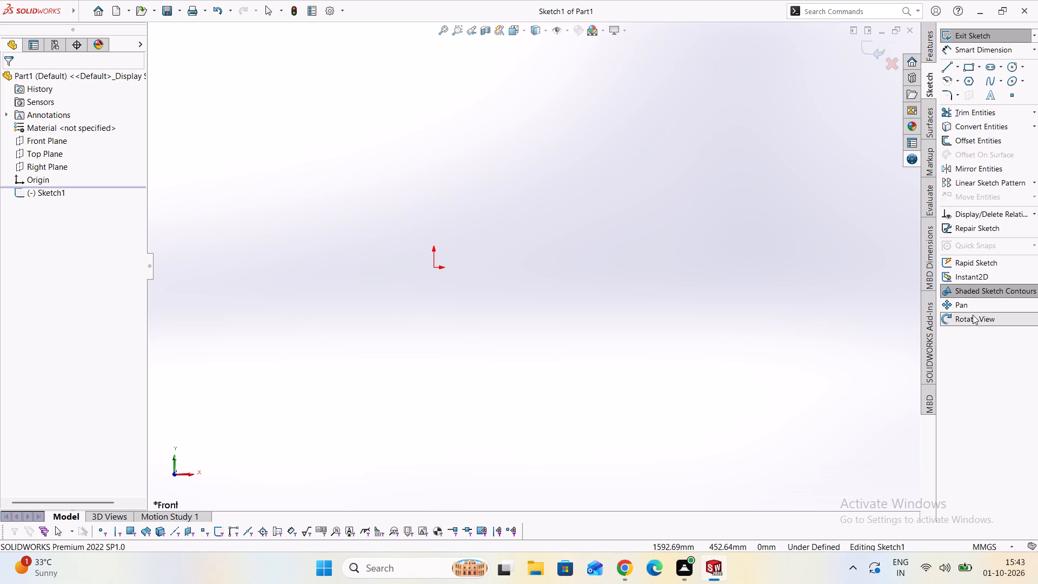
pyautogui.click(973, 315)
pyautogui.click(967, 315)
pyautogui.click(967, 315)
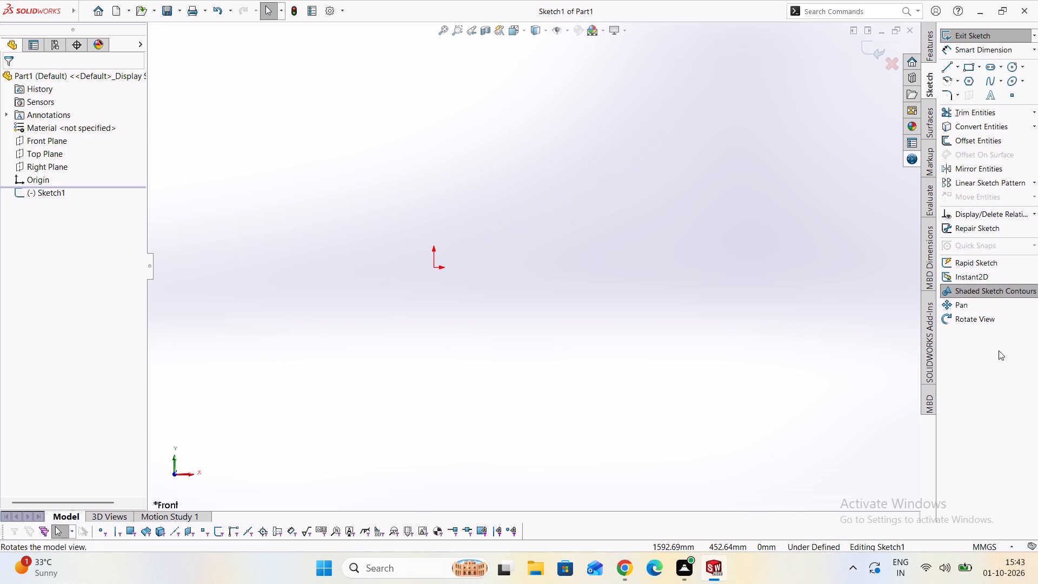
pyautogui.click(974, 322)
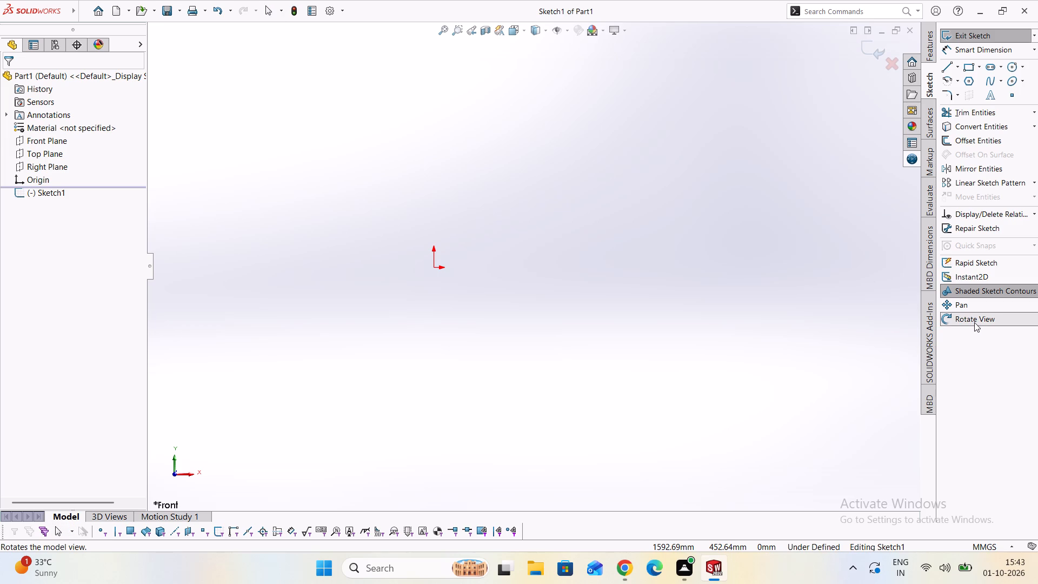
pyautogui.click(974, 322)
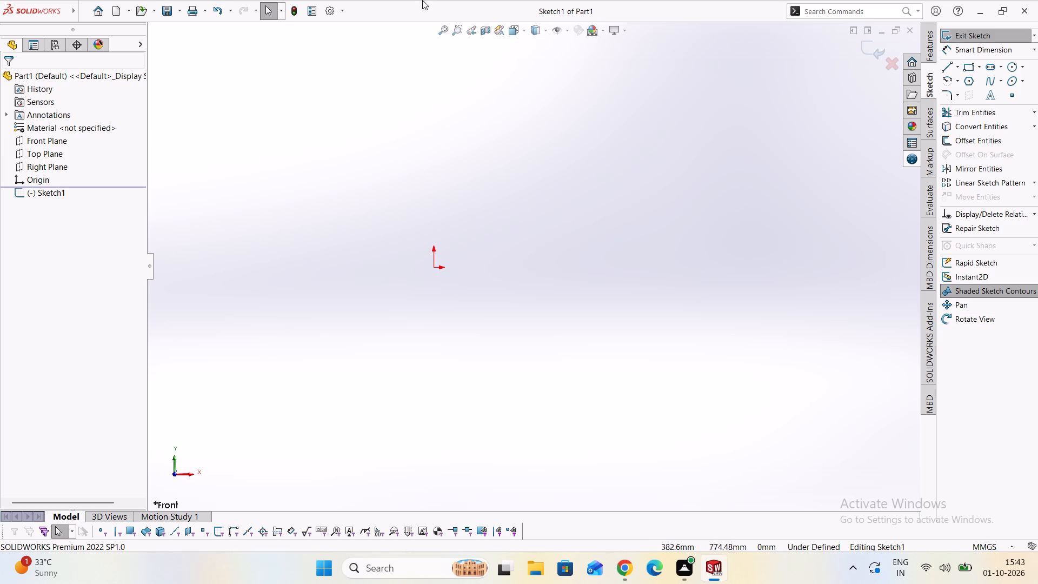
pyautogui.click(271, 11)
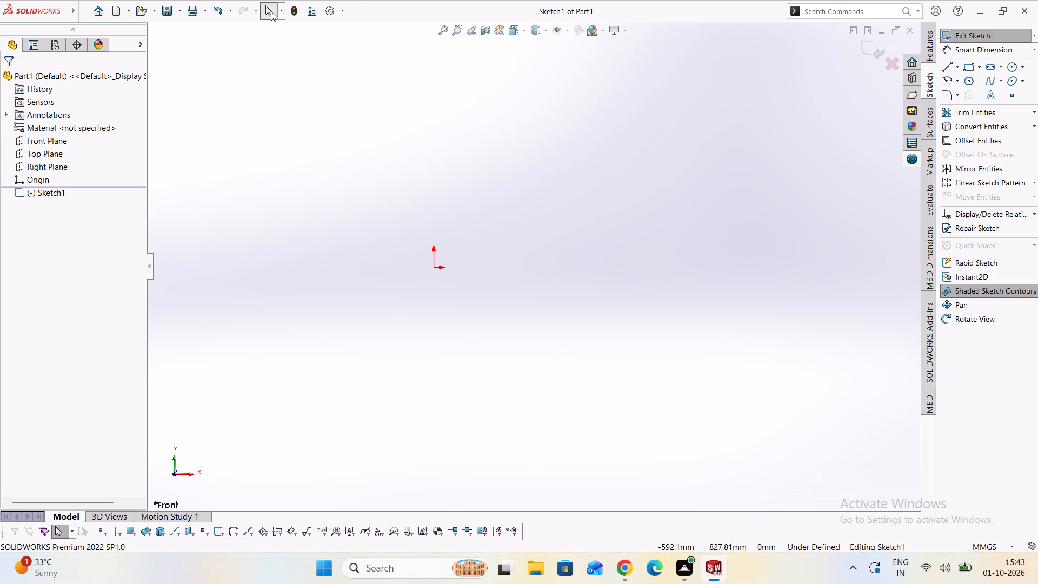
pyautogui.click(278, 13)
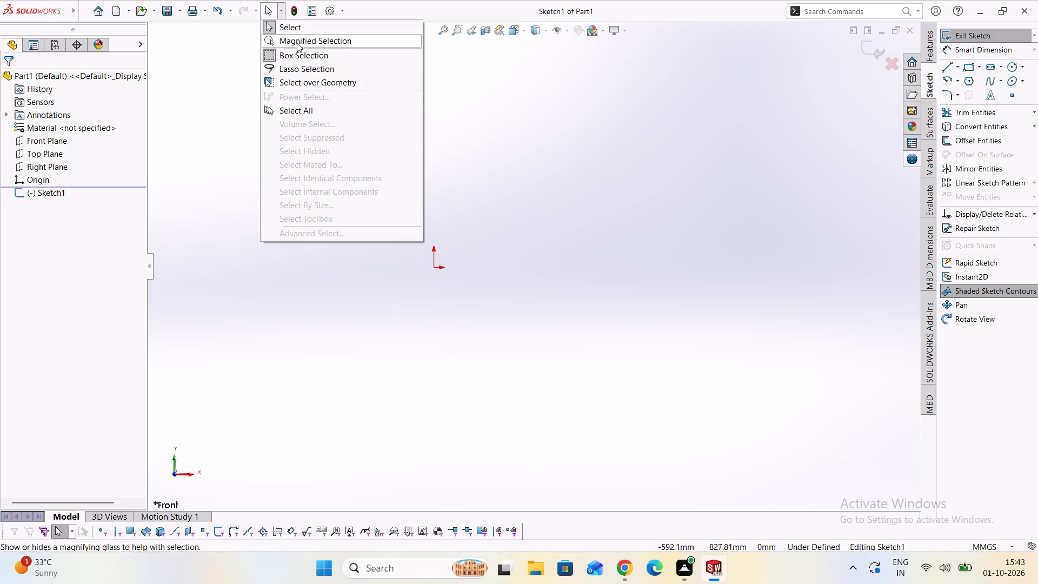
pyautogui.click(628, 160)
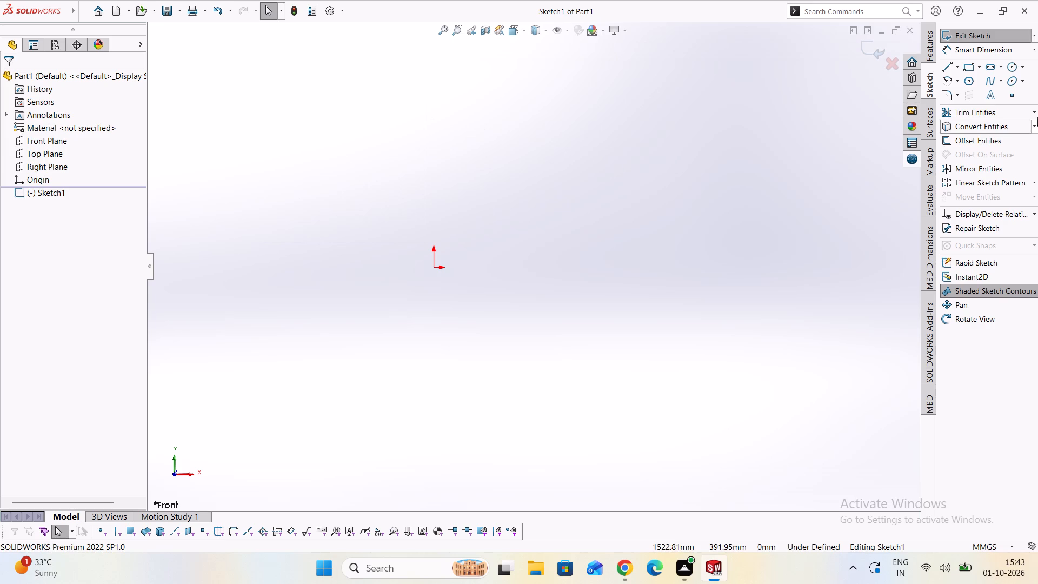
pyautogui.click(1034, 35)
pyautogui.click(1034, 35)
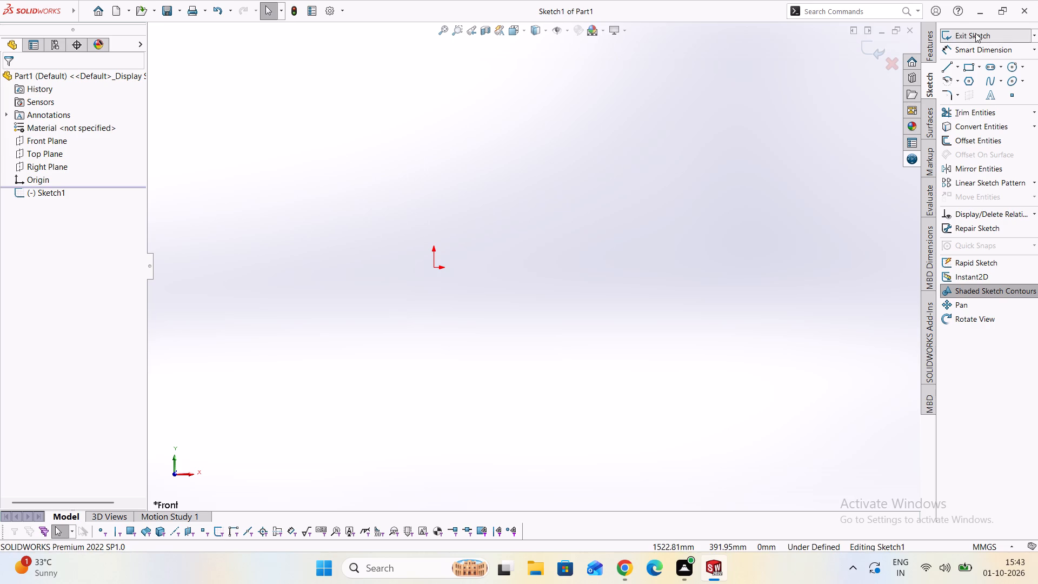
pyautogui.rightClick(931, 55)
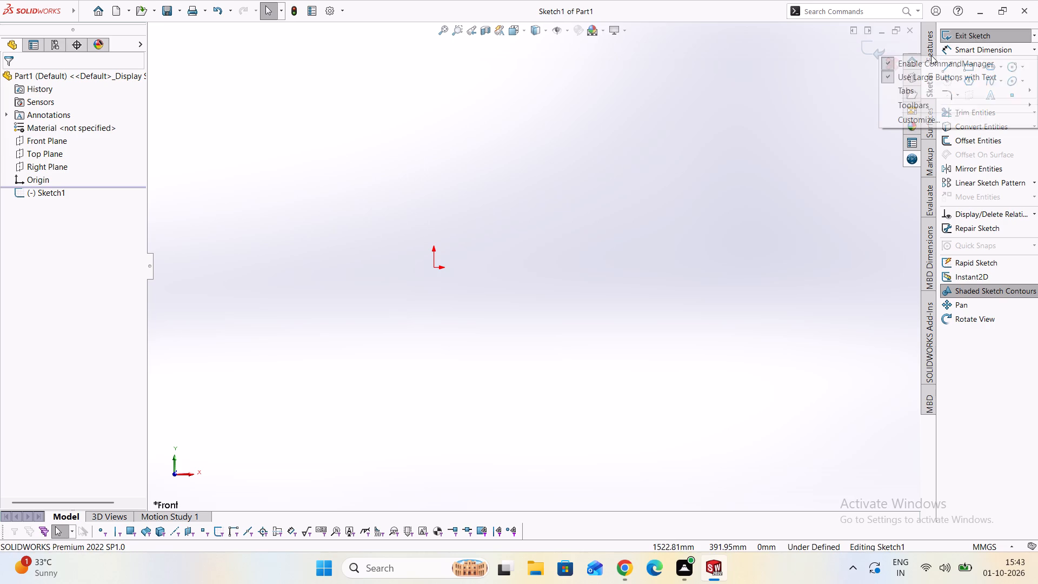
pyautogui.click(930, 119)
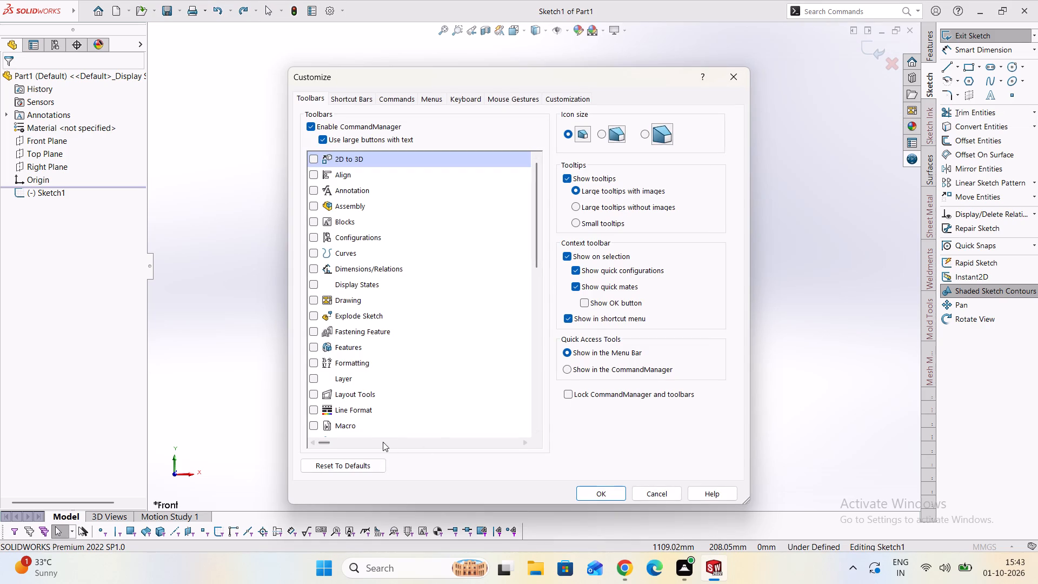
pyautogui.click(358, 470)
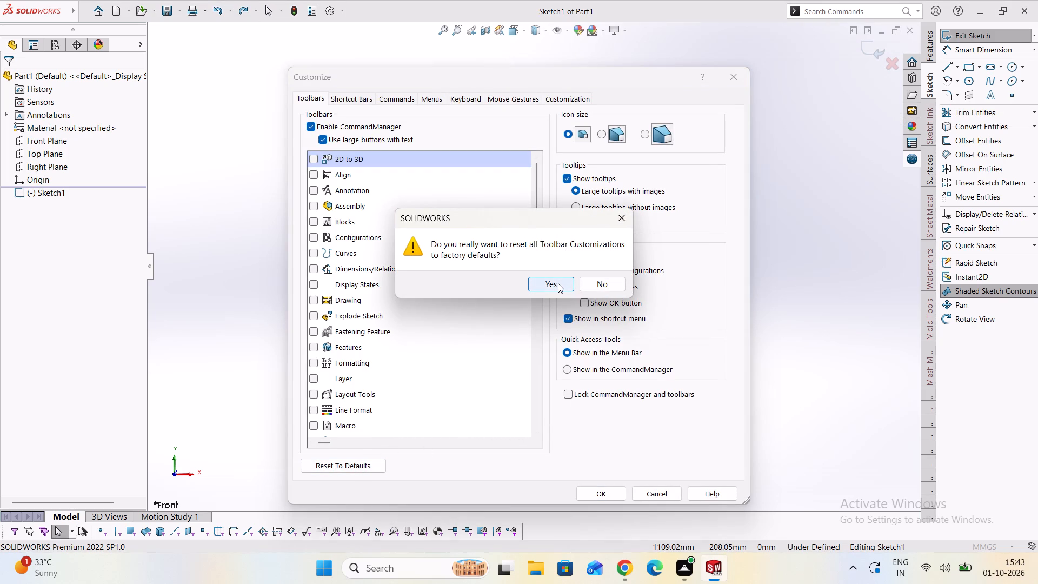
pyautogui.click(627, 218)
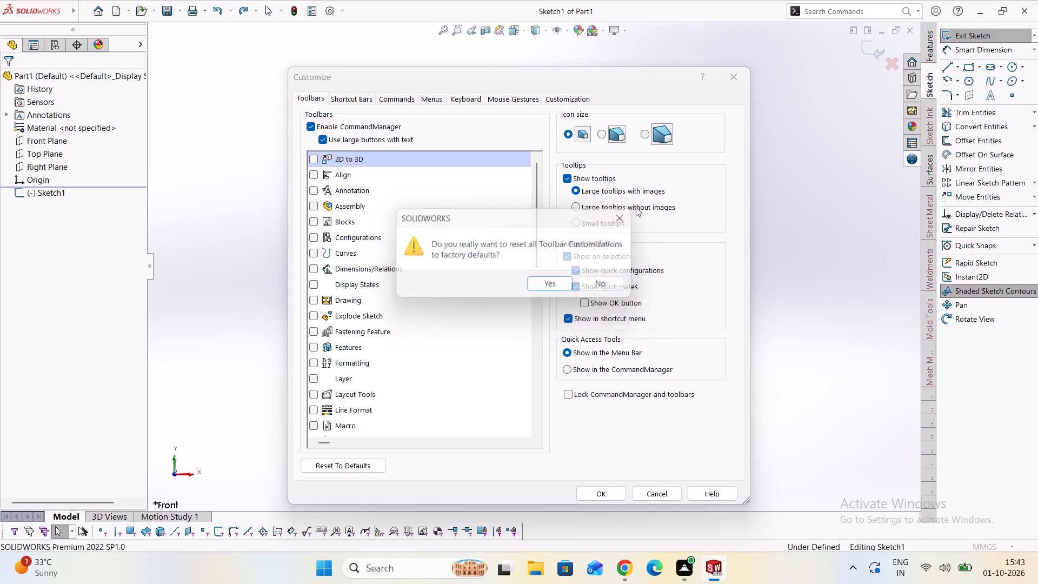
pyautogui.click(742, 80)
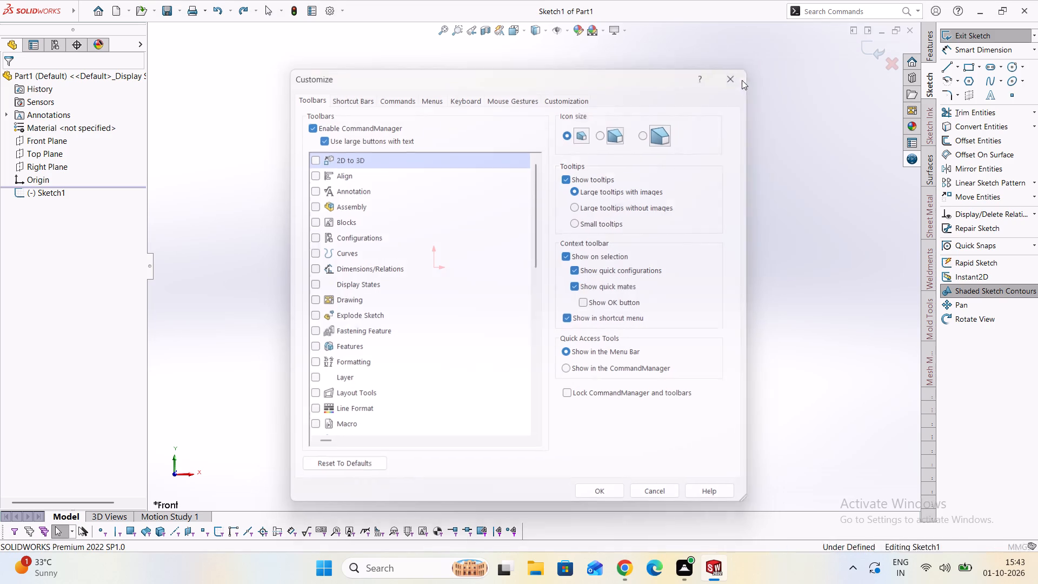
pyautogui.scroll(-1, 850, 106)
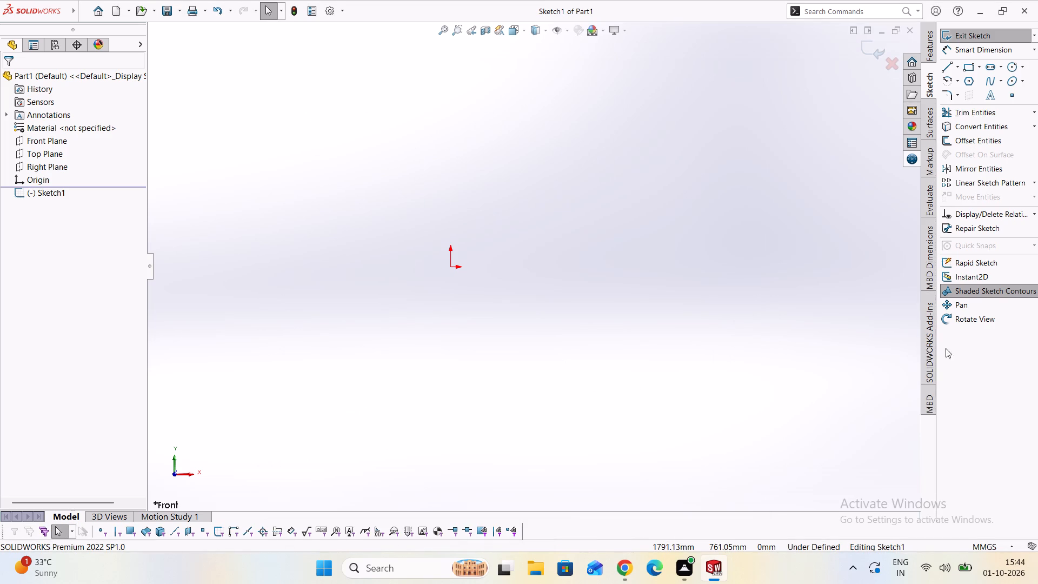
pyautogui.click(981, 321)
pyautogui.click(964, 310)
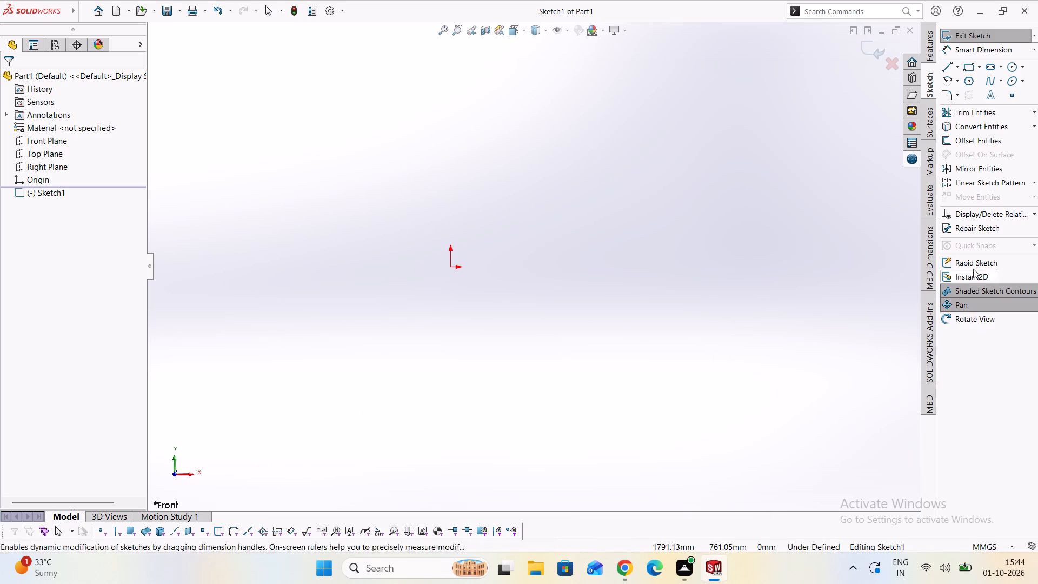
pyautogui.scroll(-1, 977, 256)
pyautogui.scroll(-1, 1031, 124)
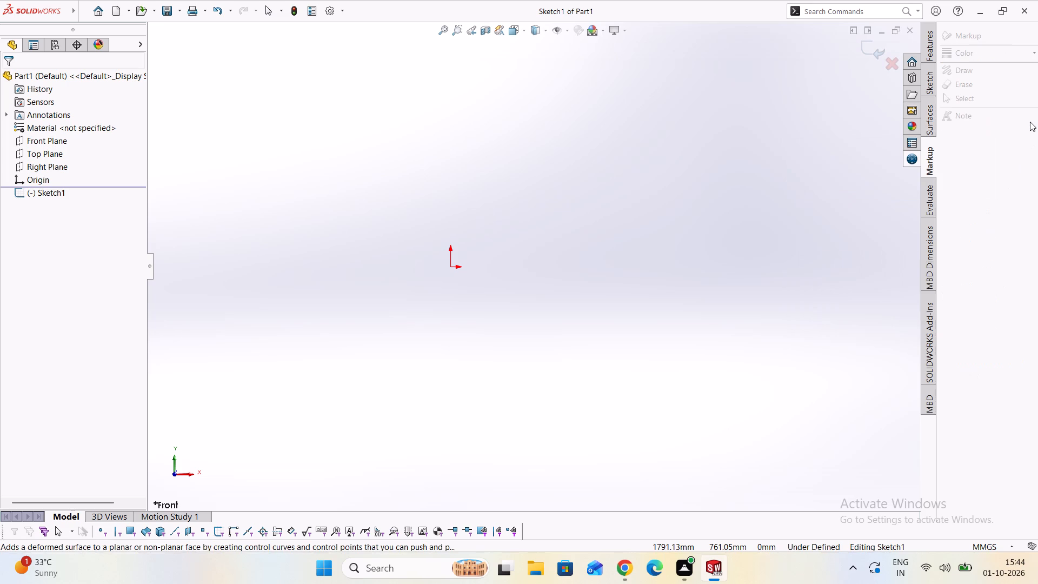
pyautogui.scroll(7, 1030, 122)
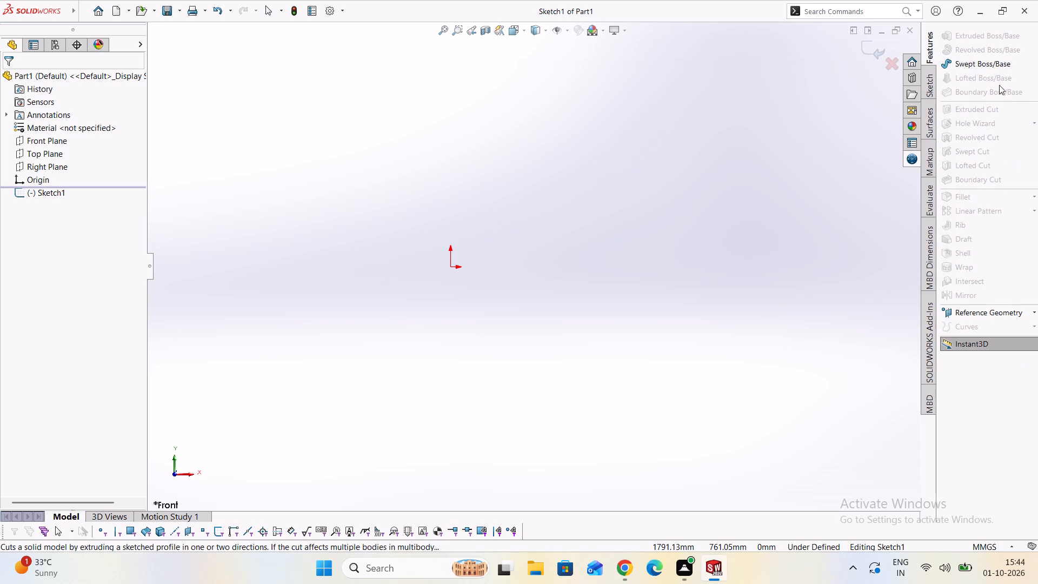
# Undock the CommandManager from beside the task pane and float it over the graphics area, just below the title bar.
pyautogui.moveTo(932, 28); pyautogui.dragTo(857, 71)
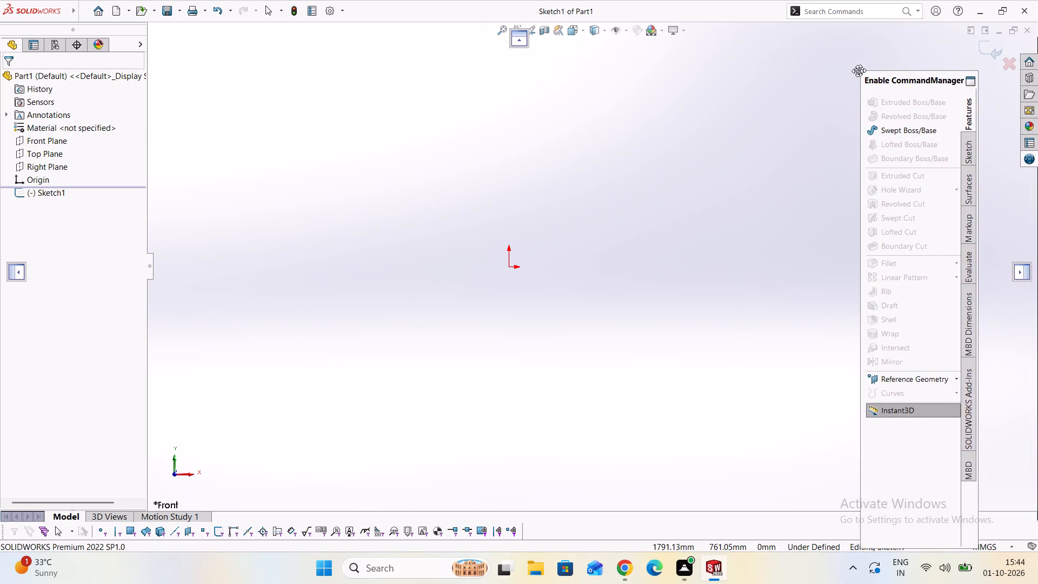
pyautogui.moveTo(857, 71); pyautogui.dragTo(249, 0)
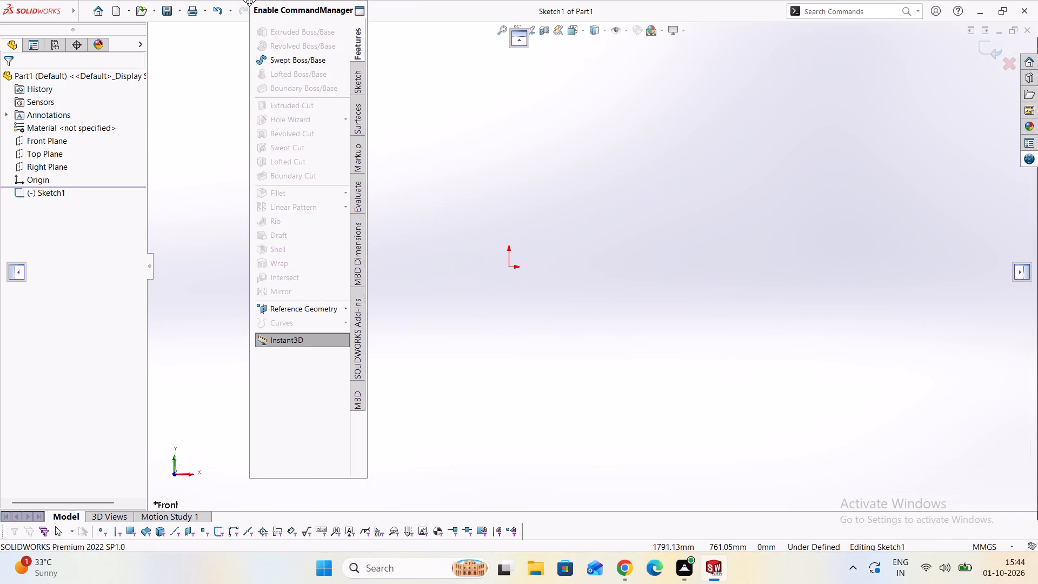
pyautogui.moveTo(249, 0); pyautogui.dragTo(390, 5)
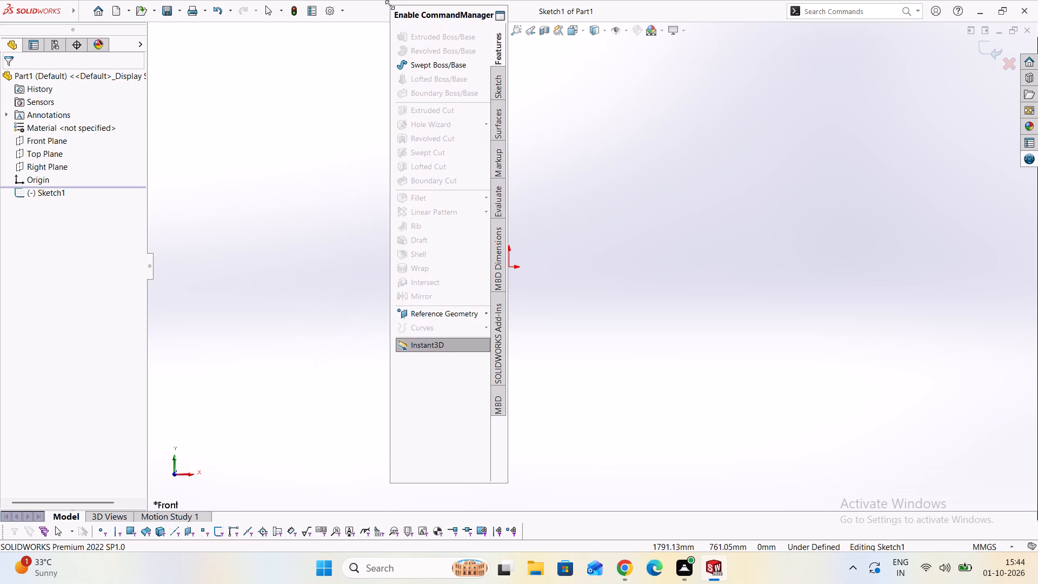
# Dock the floating CommandManager horizontally above the graphics area, directly beneath the title bar.
pyautogui.click(390, 5)
pyautogui.doubleClick(382, 10)
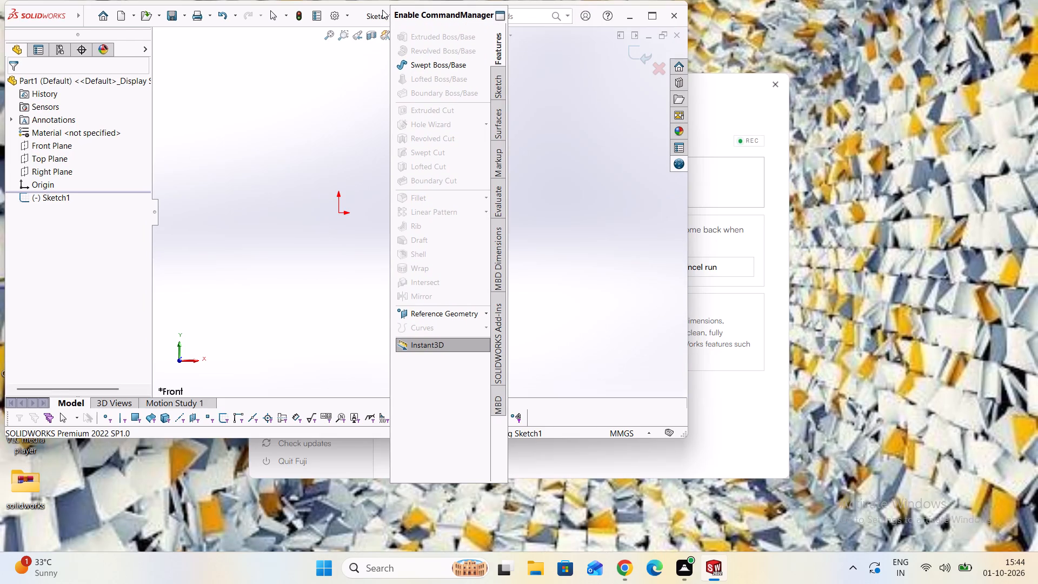
pyautogui.doubleClick(382, 10)
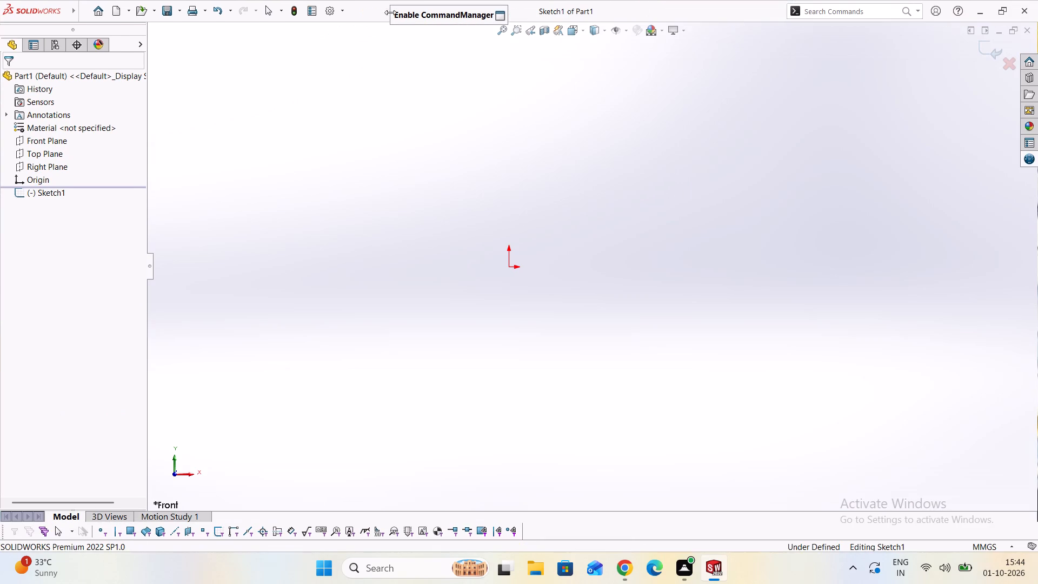
pyautogui.moveTo(435, 10); pyautogui.dragTo(476, 68)
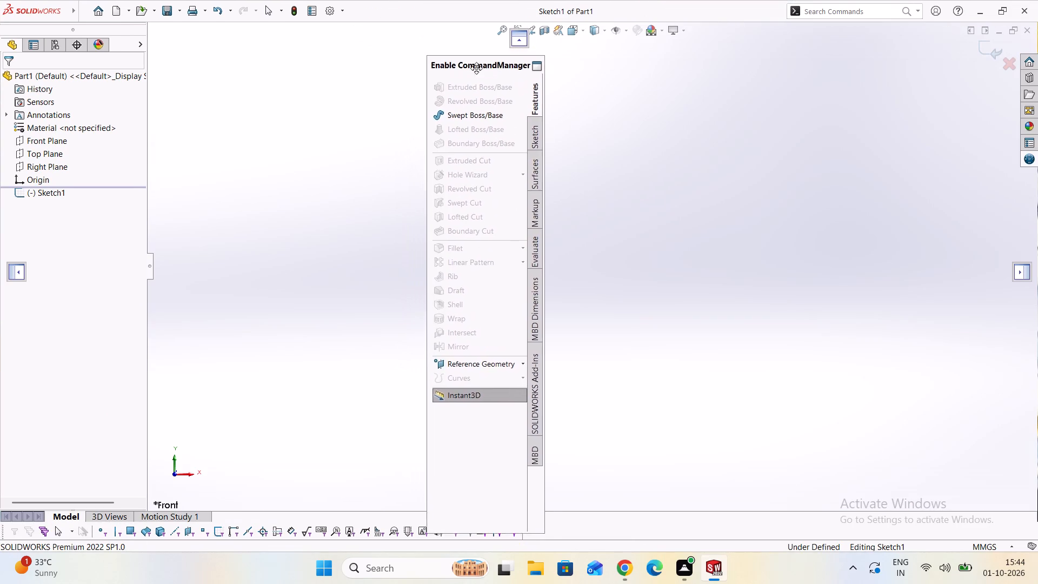
pyautogui.moveTo(476, 68); pyautogui.dragTo(370, 583)
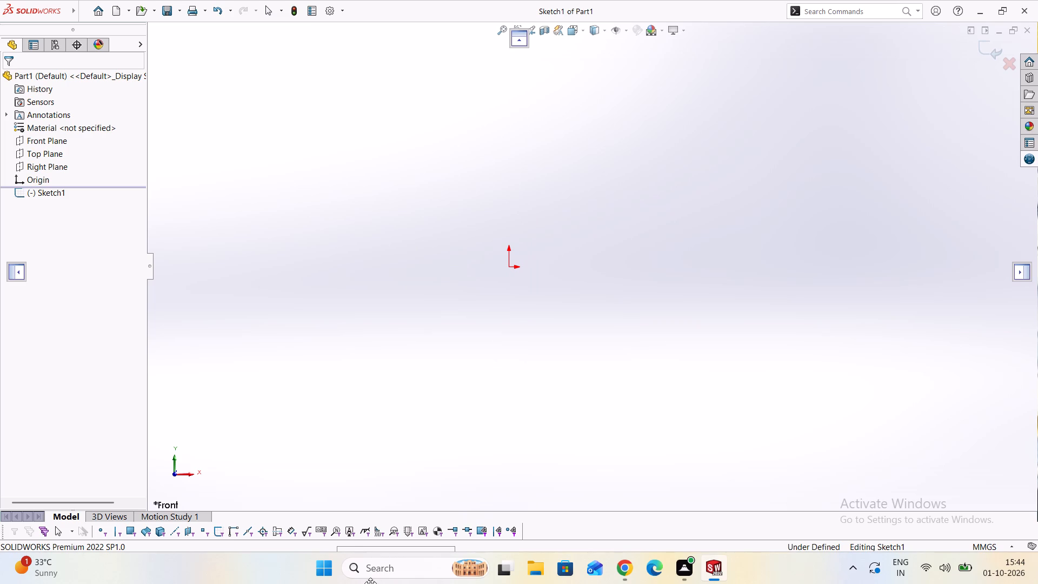
pyautogui.moveTo(370, 583); pyautogui.dragTo(514, 22)
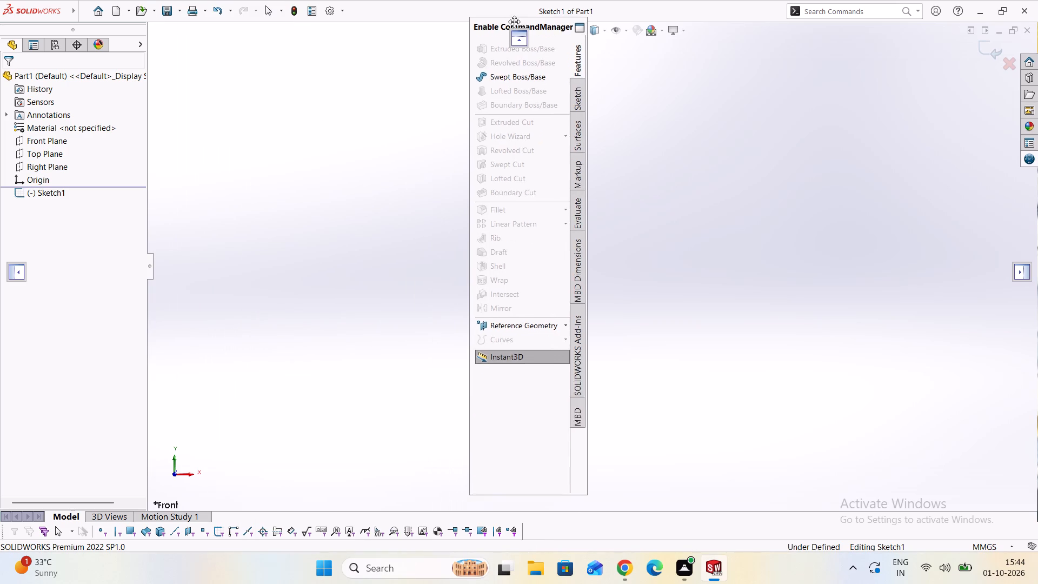
pyautogui.moveTo(514, 22); pyautogui.dragTo(518, 48)
pyautogui.click(518, 48)
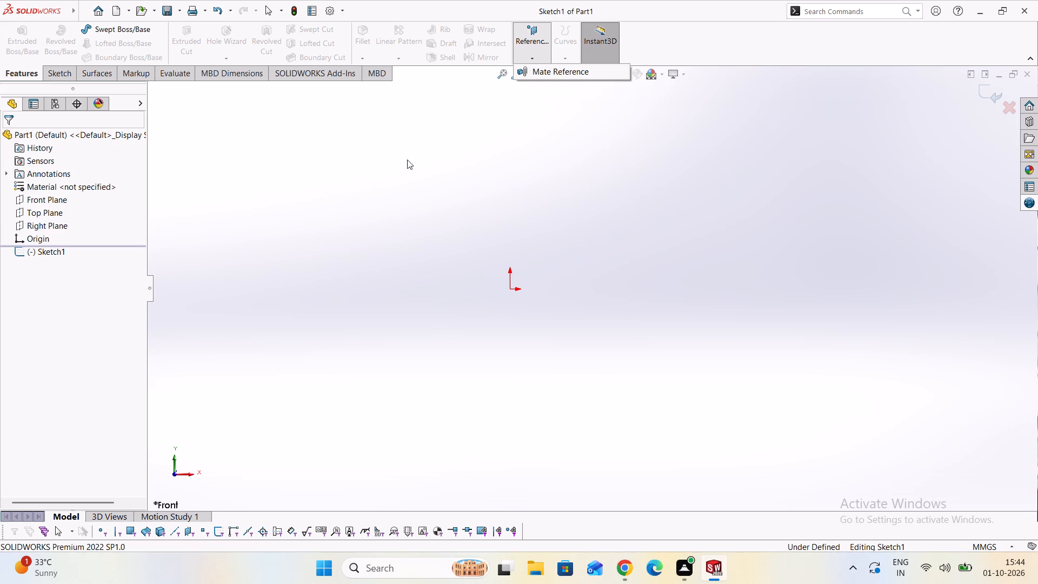
# Bring up the Sketch tools and lock the CommandManager and toolbars in the Customize settings.
pyautogui.rightClick(522, 45)
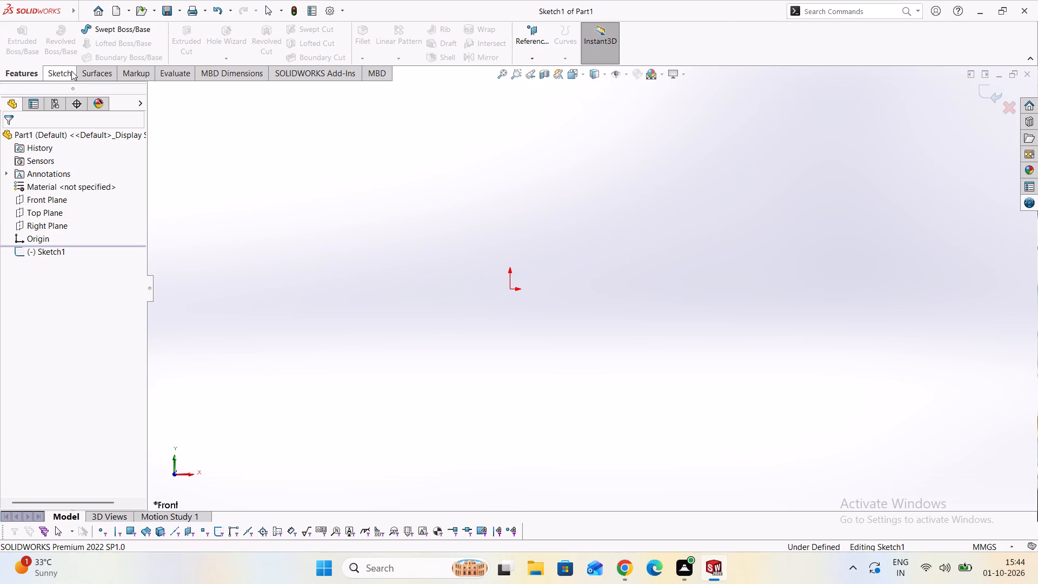
pyautogui.click(71, 72)
pyautogui.rightClick(101, 29)
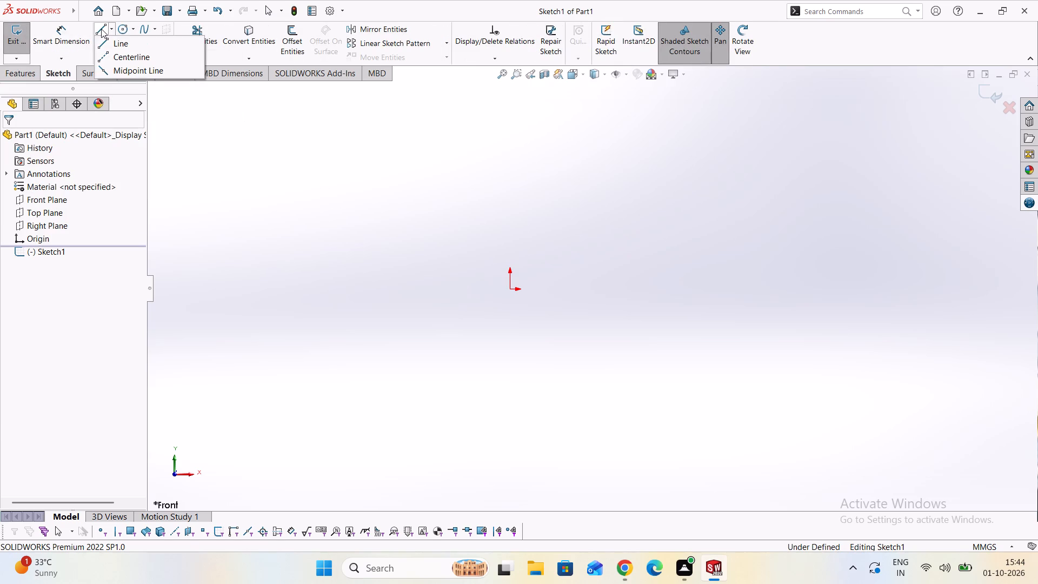
pyautogui.rightClick(250, 52)
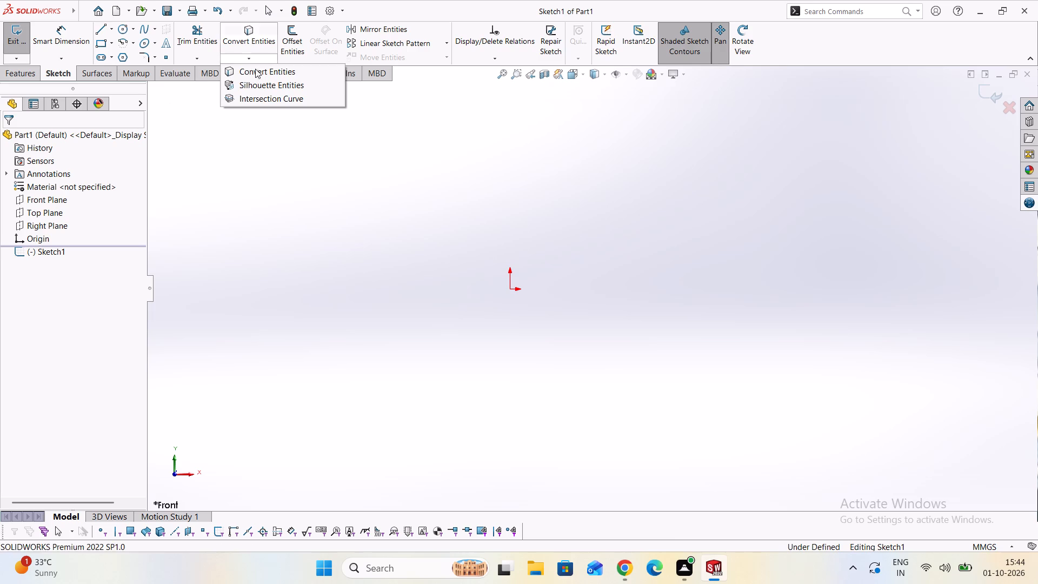
pyautogui.click(236, 145)
pyautogui.rightClick(245, 103)
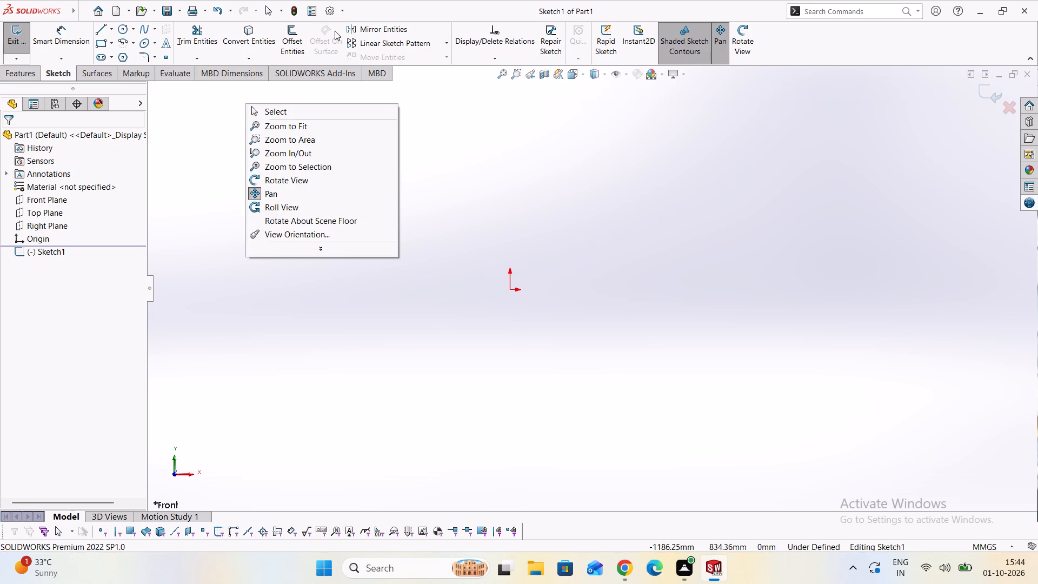
pyautogui.rightClick(355, 7)
pyautogui.click(390, 74)
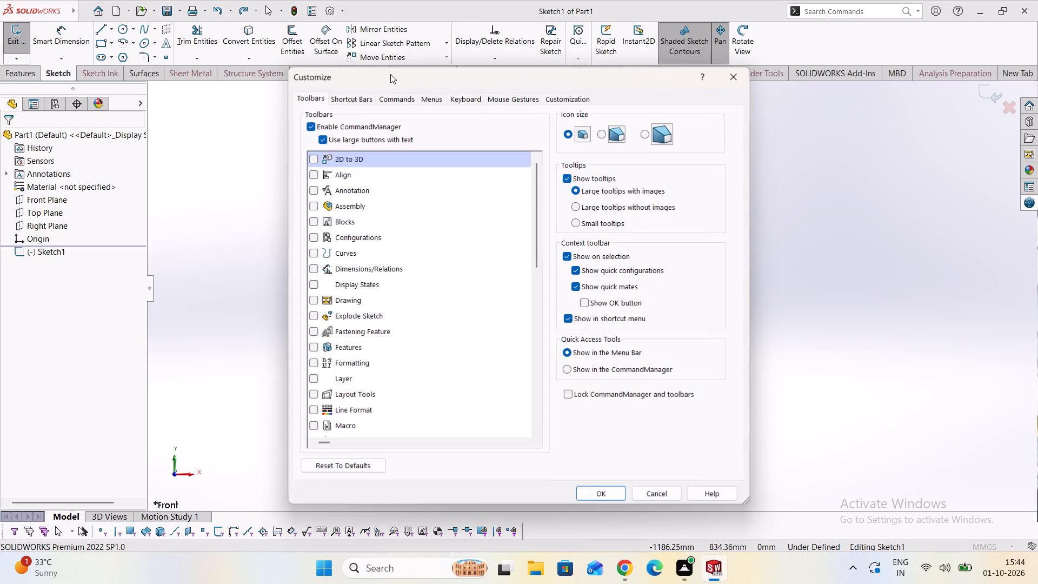
pyautogui.click(596, 397)
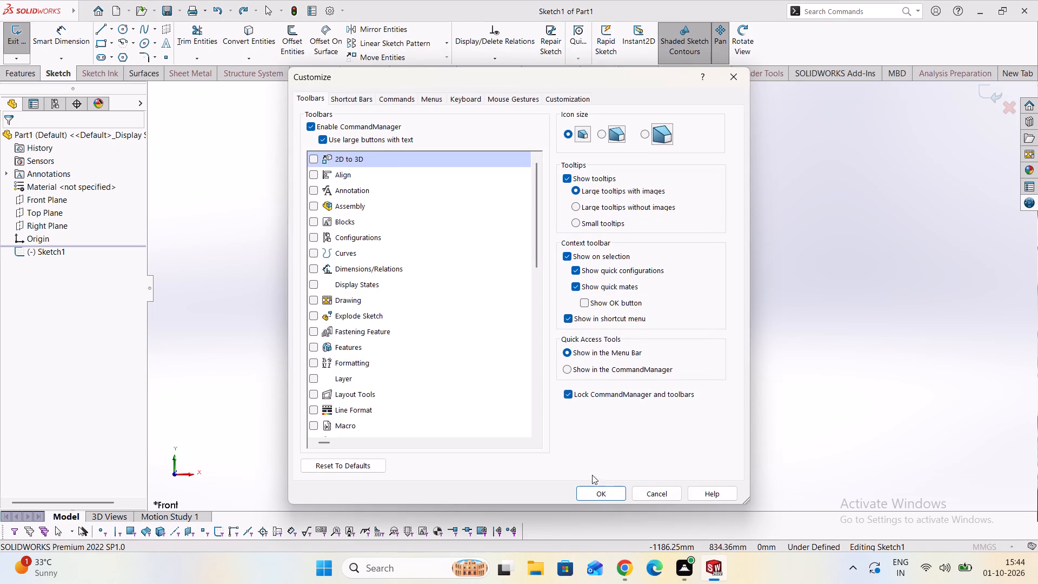
pyautogui.click(596, 495)
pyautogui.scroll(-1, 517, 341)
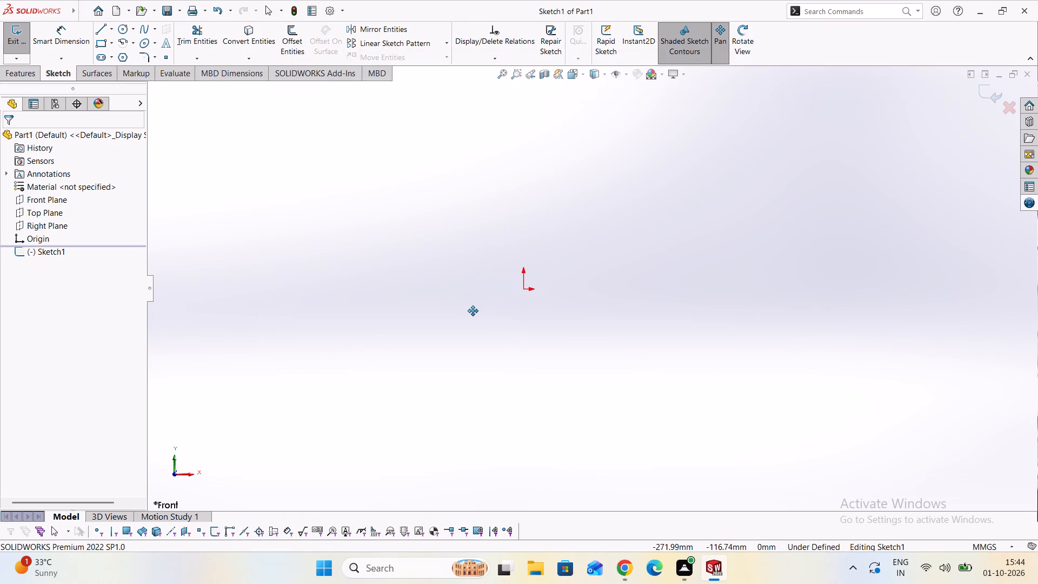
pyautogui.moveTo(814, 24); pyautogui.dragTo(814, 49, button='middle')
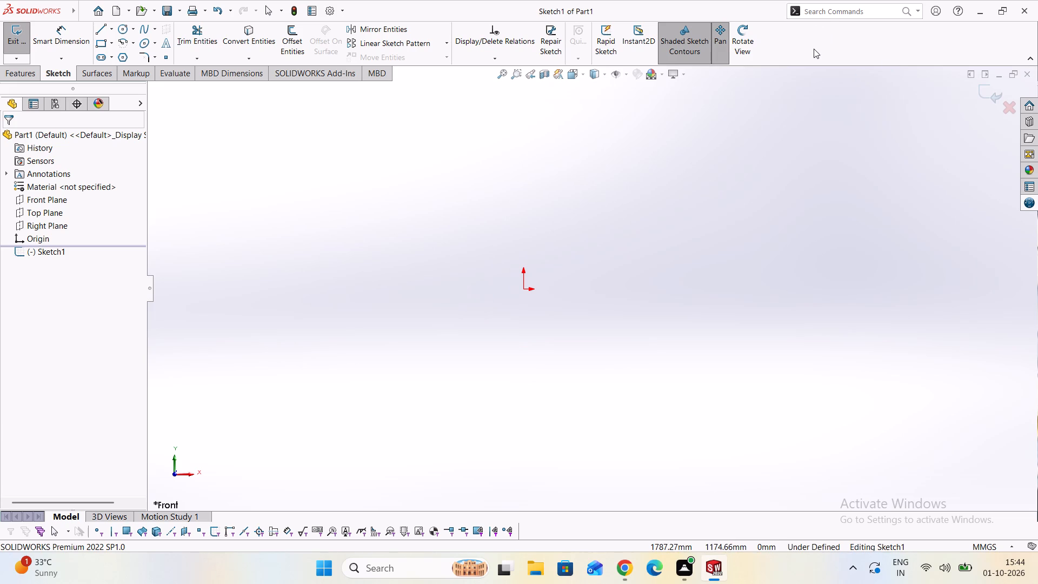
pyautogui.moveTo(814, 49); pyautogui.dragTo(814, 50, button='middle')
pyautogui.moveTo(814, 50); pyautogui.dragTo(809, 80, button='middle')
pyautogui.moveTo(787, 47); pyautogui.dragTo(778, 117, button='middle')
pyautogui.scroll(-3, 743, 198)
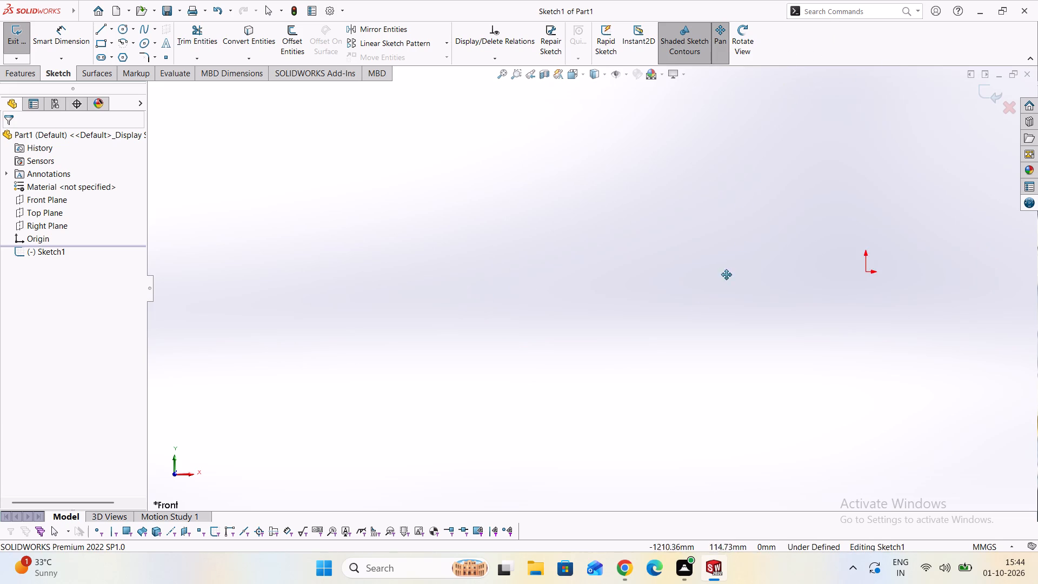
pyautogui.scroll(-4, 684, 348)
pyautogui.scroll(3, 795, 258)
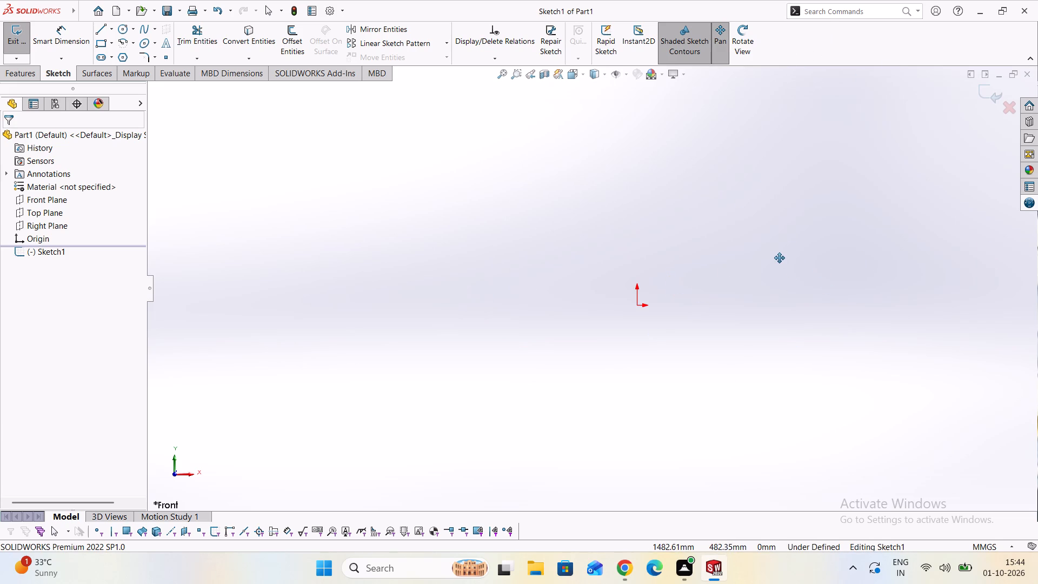
# Undo the creation of the empty Sketch1.
pyautogui.hotkey('ctrl', 'z')
pyautogui.hotkey('ctrl', 'z')
pyautogui.hotkey('ctrl', 'z')
pyautogui.hotkey('ctrl', 'z')
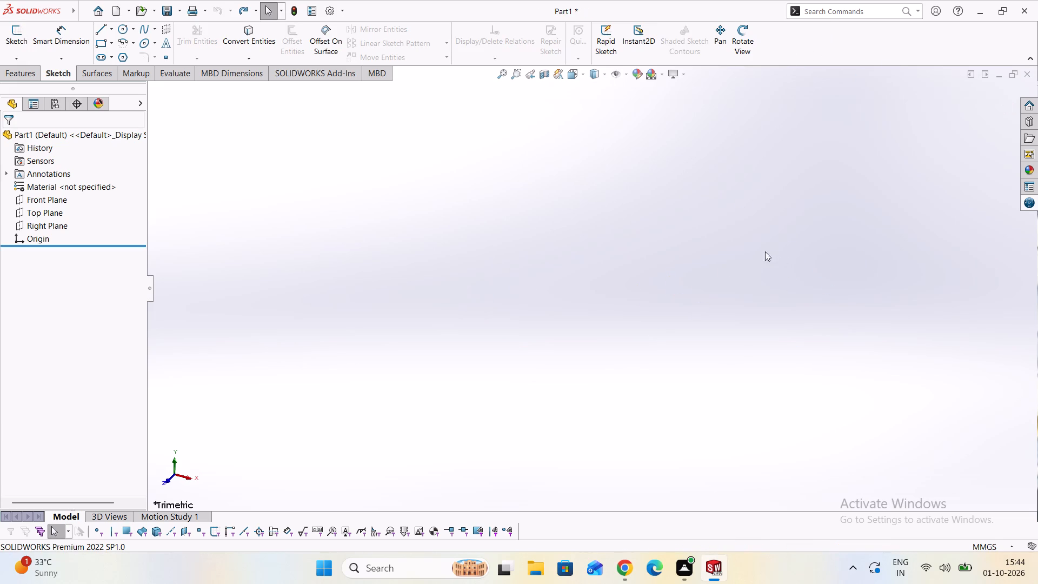
# Start a new sketch on the Front Plane and draw a vertical line about 66 mm long through the origin.
pyautogui.scroll(-2, 744, 245)
pyautogui.scroll(2, 391, 167)
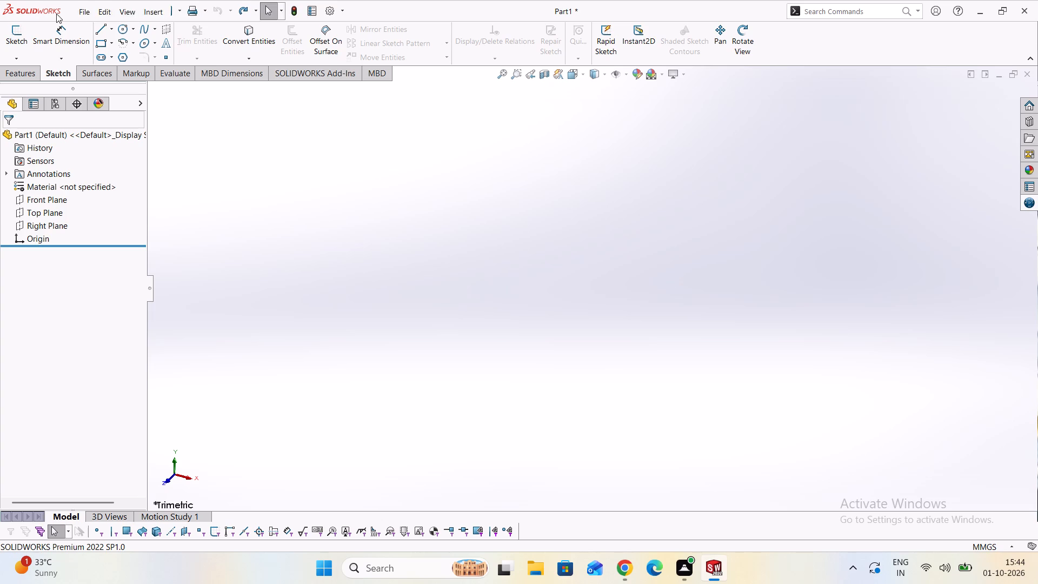
pyautogui.click(112, 30)
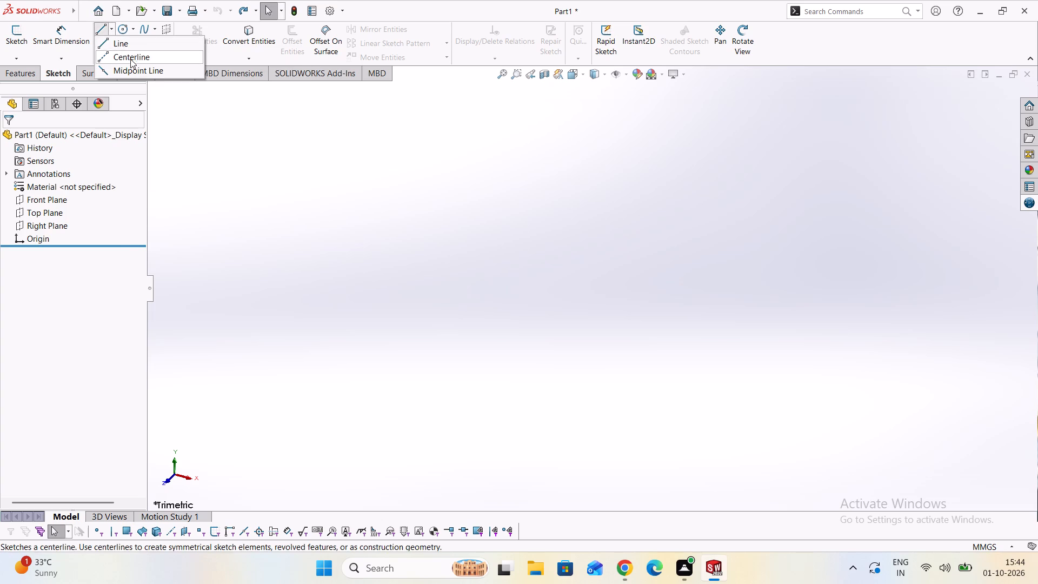
pyautogui.click(130, 59)
pyautogui.click(577, 258)
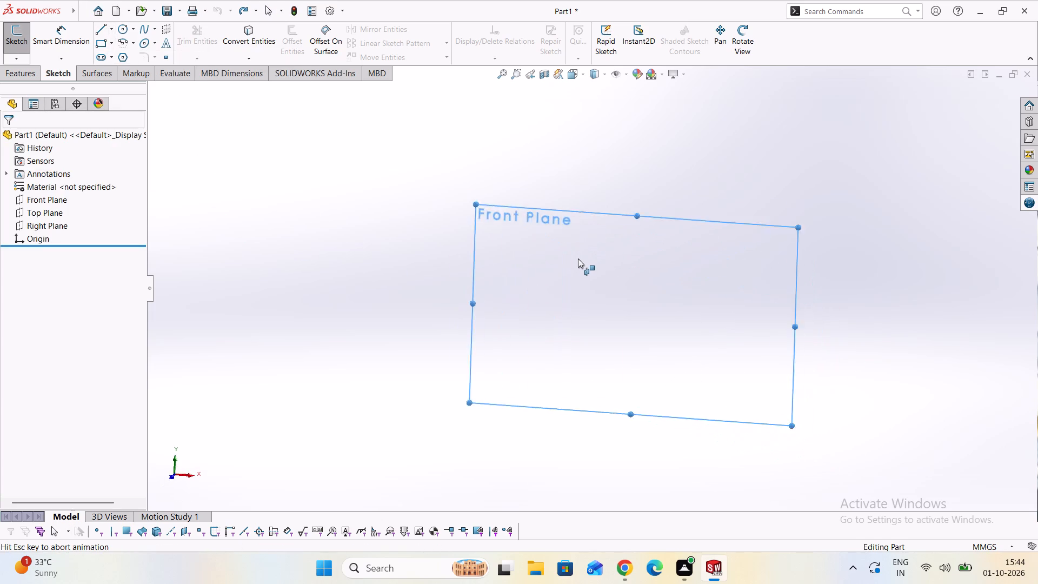
pyautogui.click(111, 29)
pyautogui.click(114, 38)
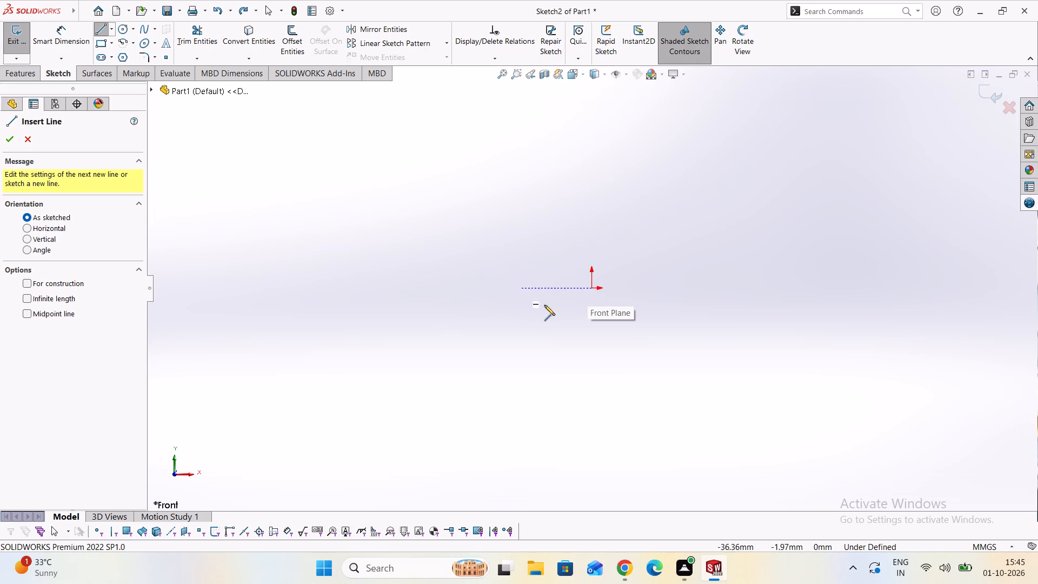
pyautogui.click(594, 342)
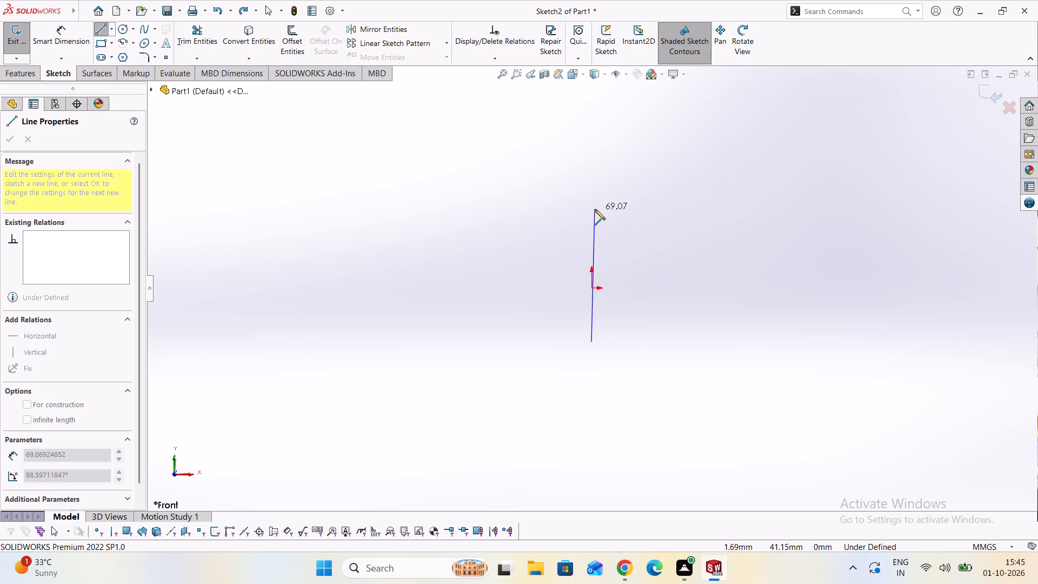
pyautogui.click(593, 215)
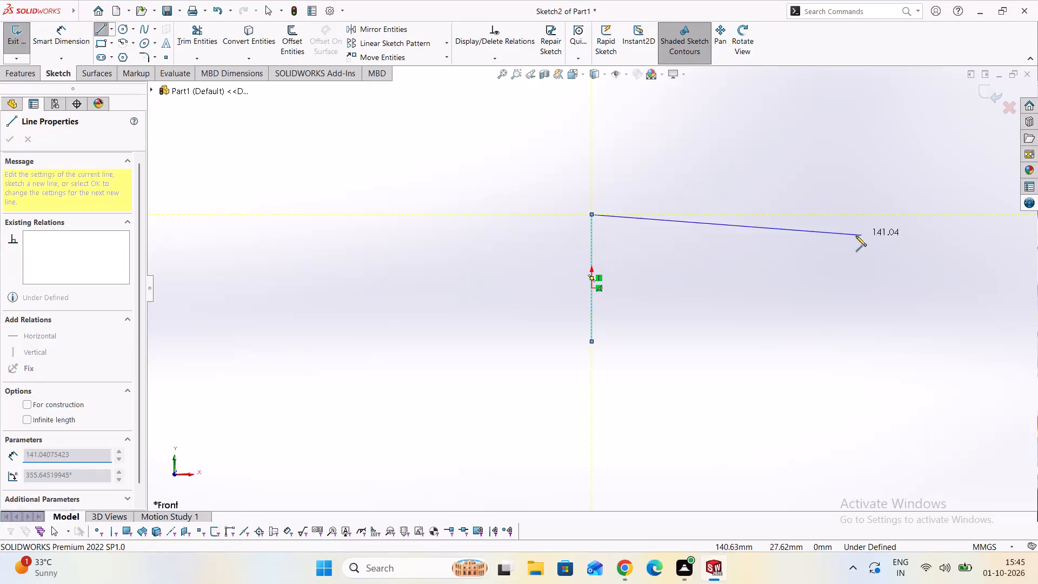
pyautogui.press('Escape')
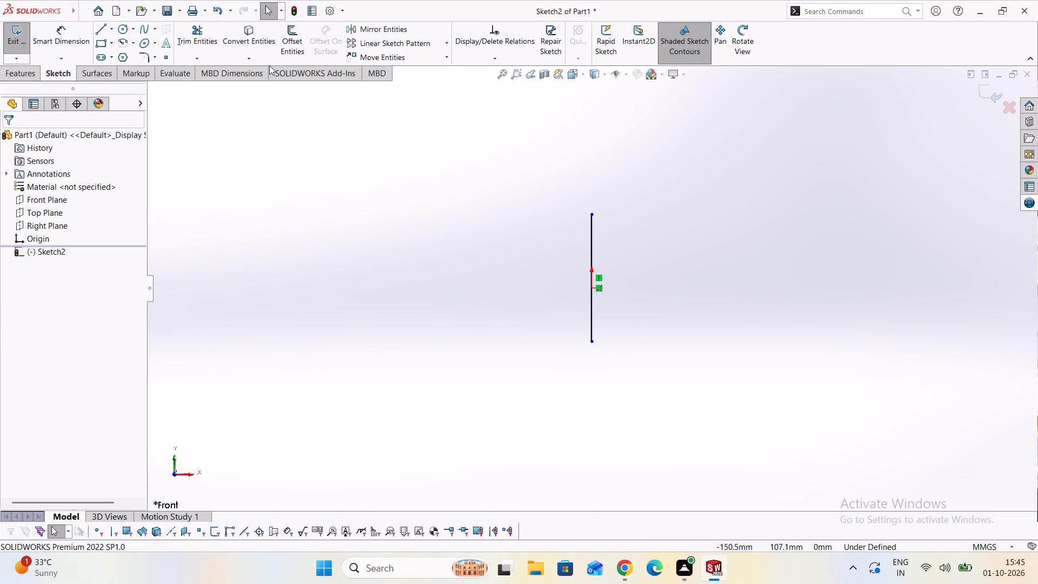
# Dimension the vertical line's length as 50 mm.
pyautogui.click(46, 39)
pyautogui.click(588, 304)
pyautogui.click(647, 308)
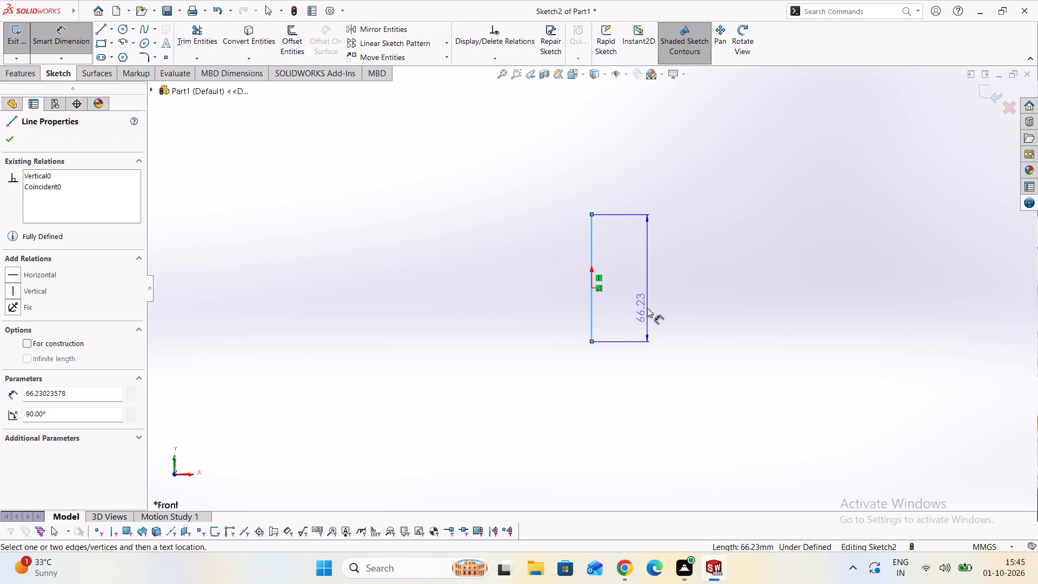
pyautogui.write('50')
pyautogui.press('Return')
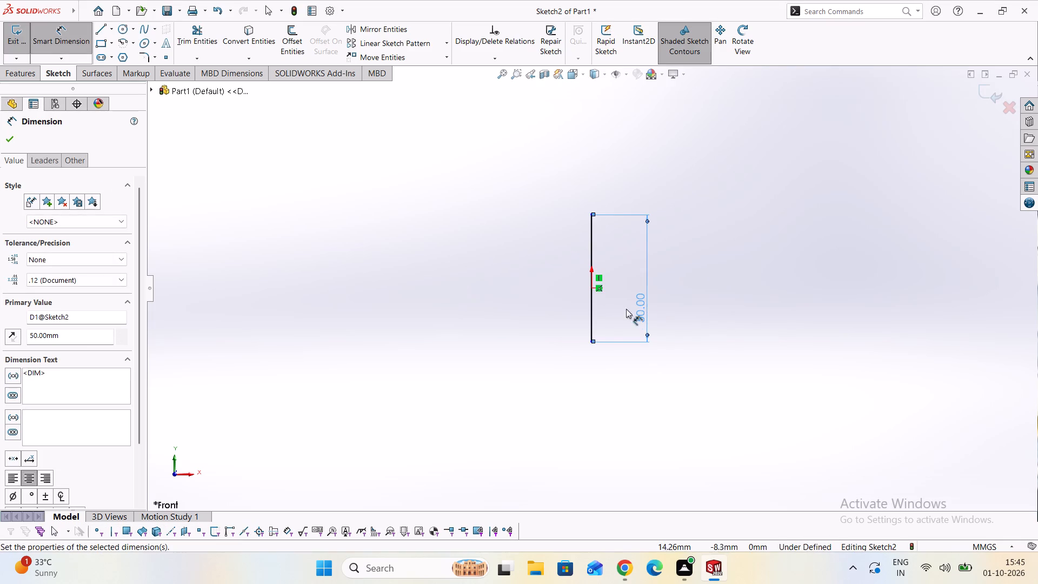
# Dimension the distance from the vertical line's upper endpoint to the origin as 25 mm.
pyautogui.scroll(2, 618, 302)
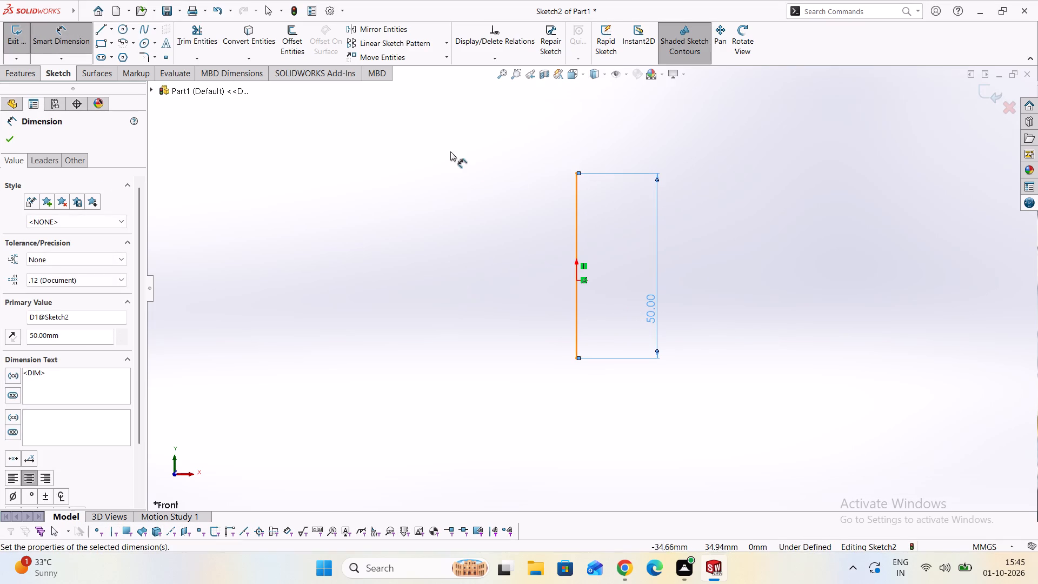
pyautogui.click(577, 176)
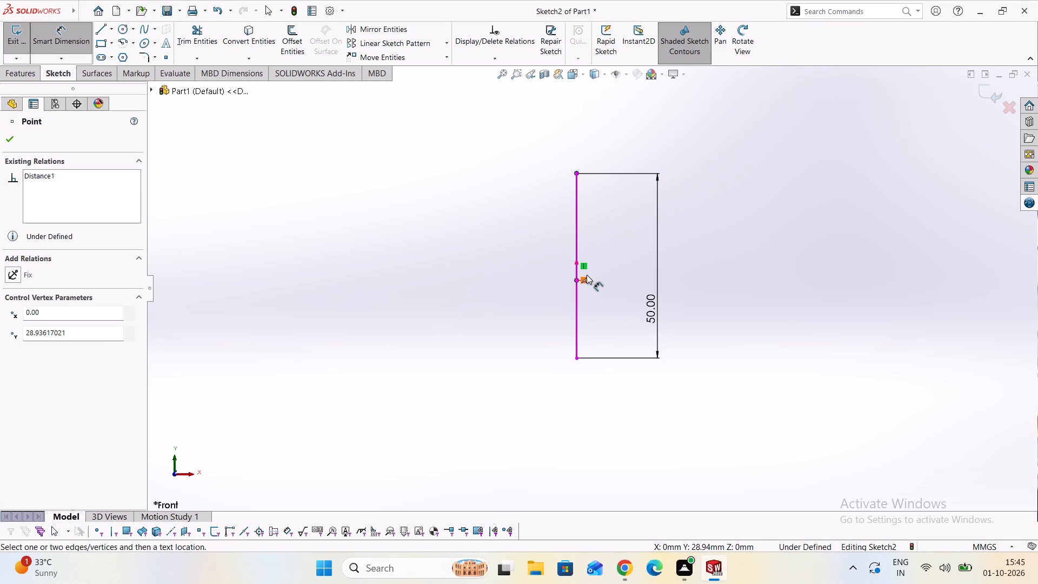
pyautogui.click(576, 280)
pyautogui.click(547, 240)
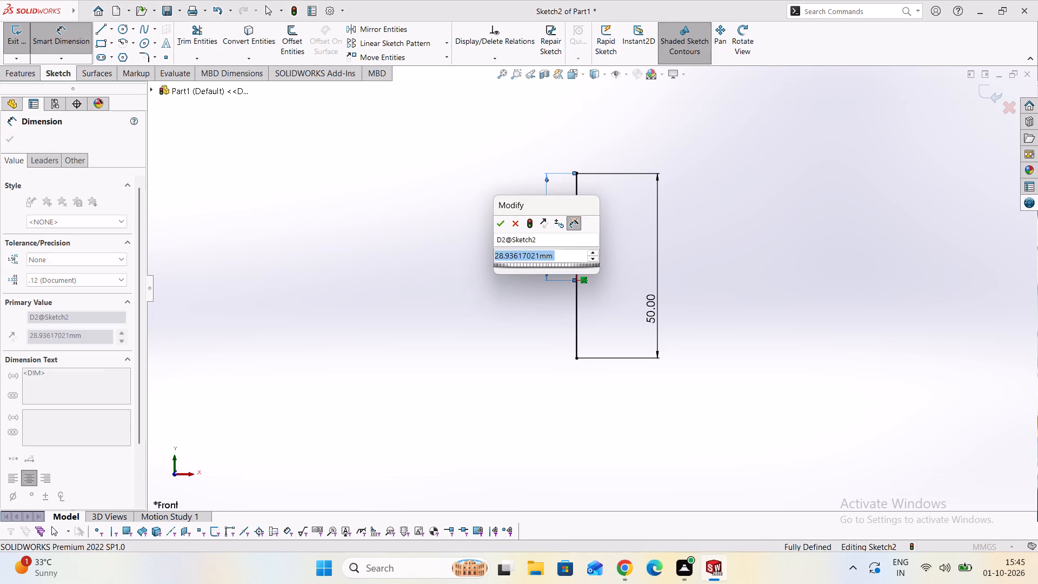
pyautogui.write('25')
pyautogui.press('Return')
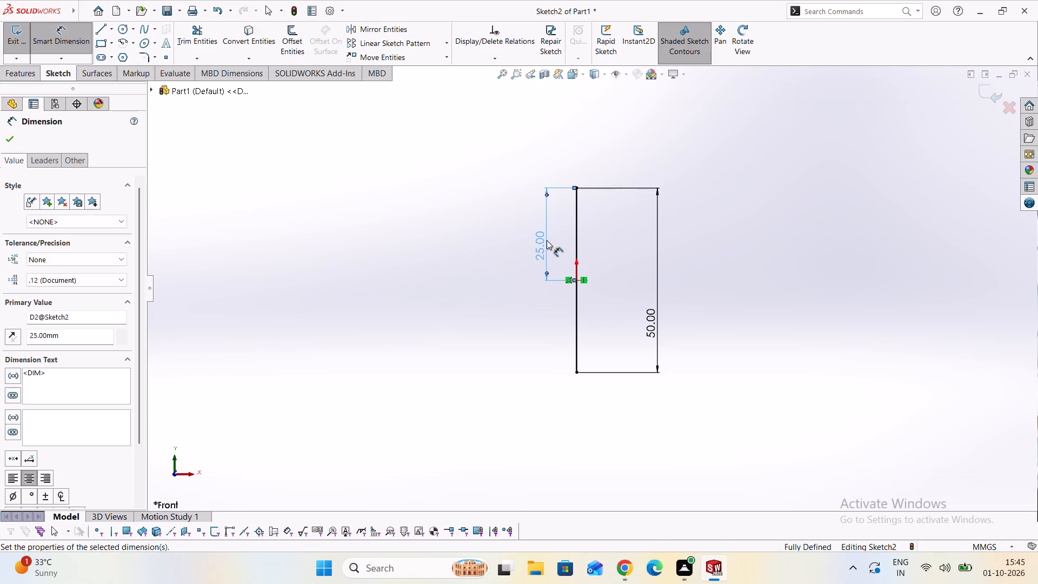
pyautogui.scroll(-1, 558, 331)
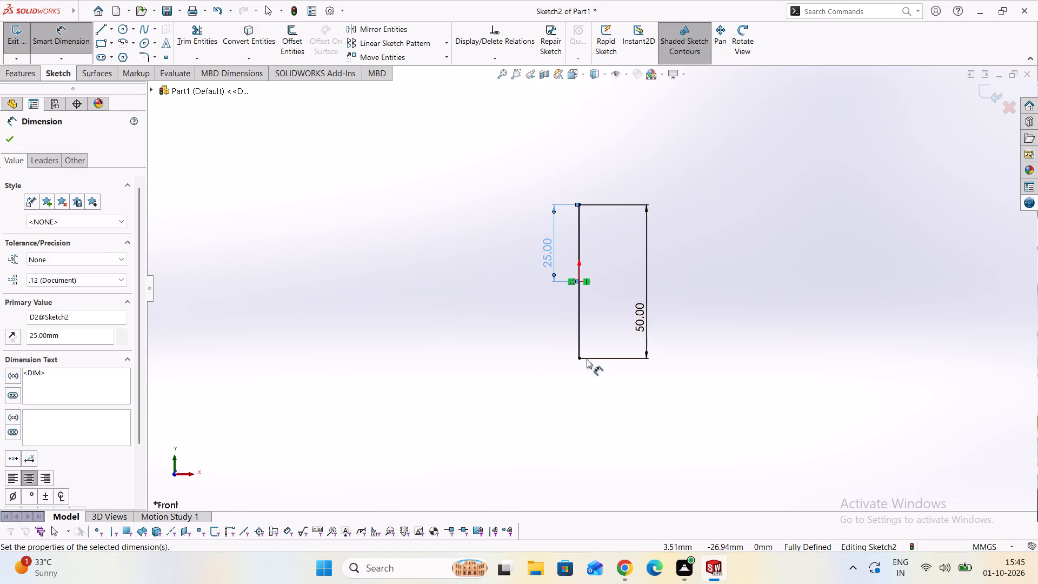
pyautogui.scroll(3, 578, 351)
pyautogui.press('Escape')
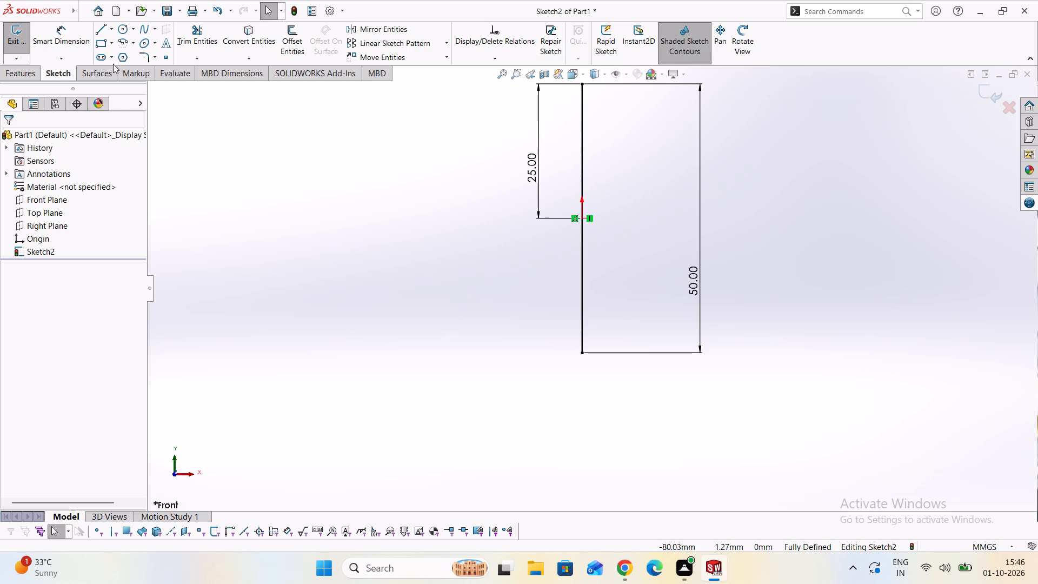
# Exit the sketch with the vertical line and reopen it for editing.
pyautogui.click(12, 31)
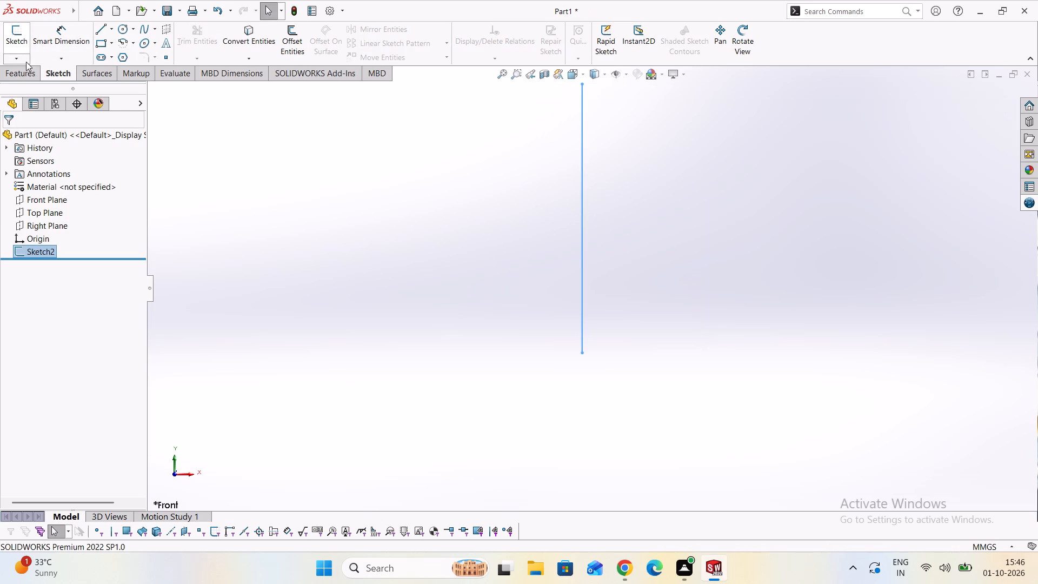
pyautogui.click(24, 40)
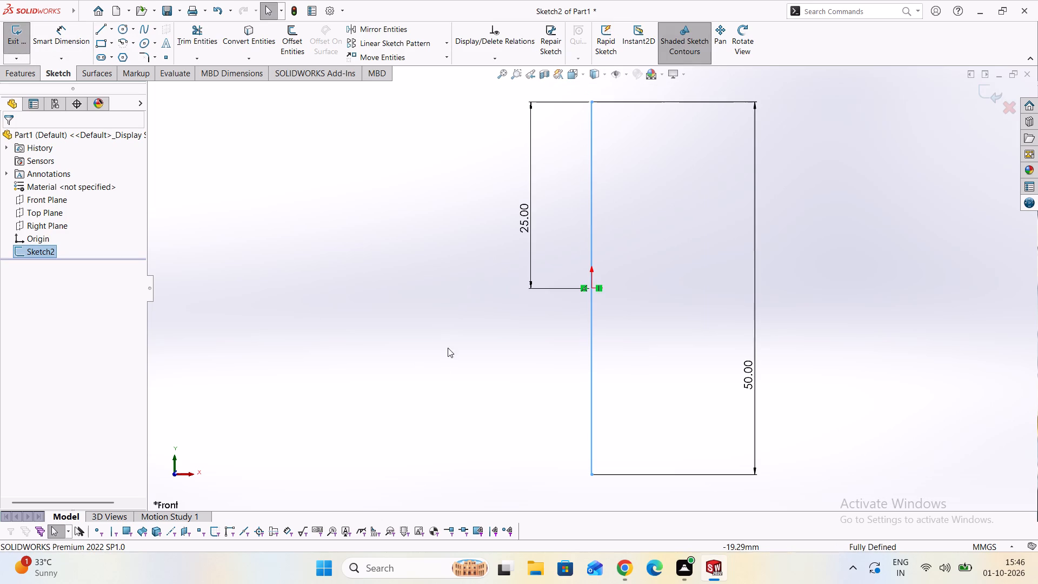
# Sketch a circle of about 2.2 mm radius level with the vertical line's lower endpoint, about 13.7 mm to its left.
pyautogui.click(121, 31)
pyautogui.scroll(-3, 595, 455)
pyautogui.scroll(4, 597, 413)
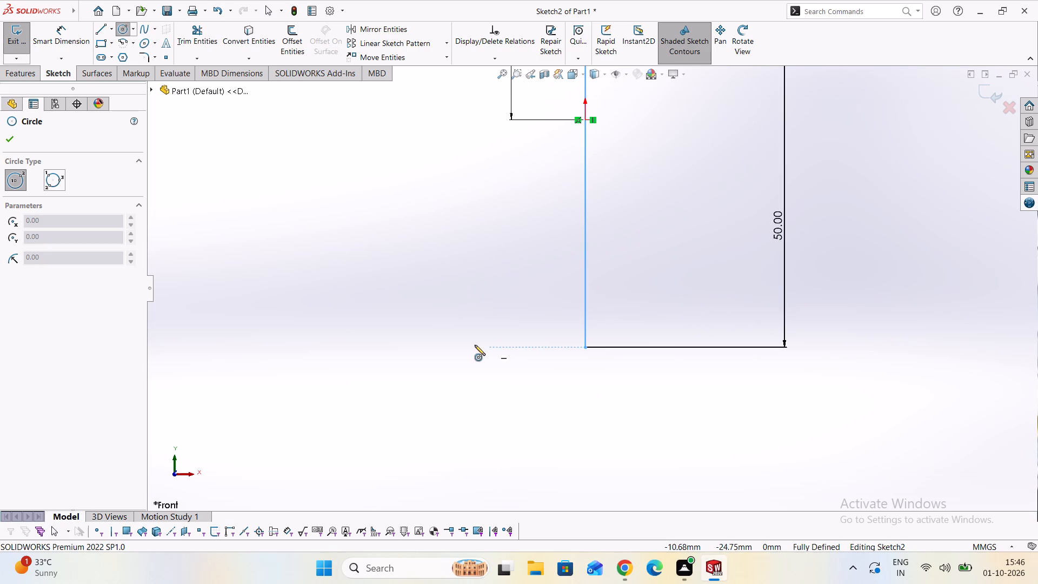
pyautogui.click(461, 345)
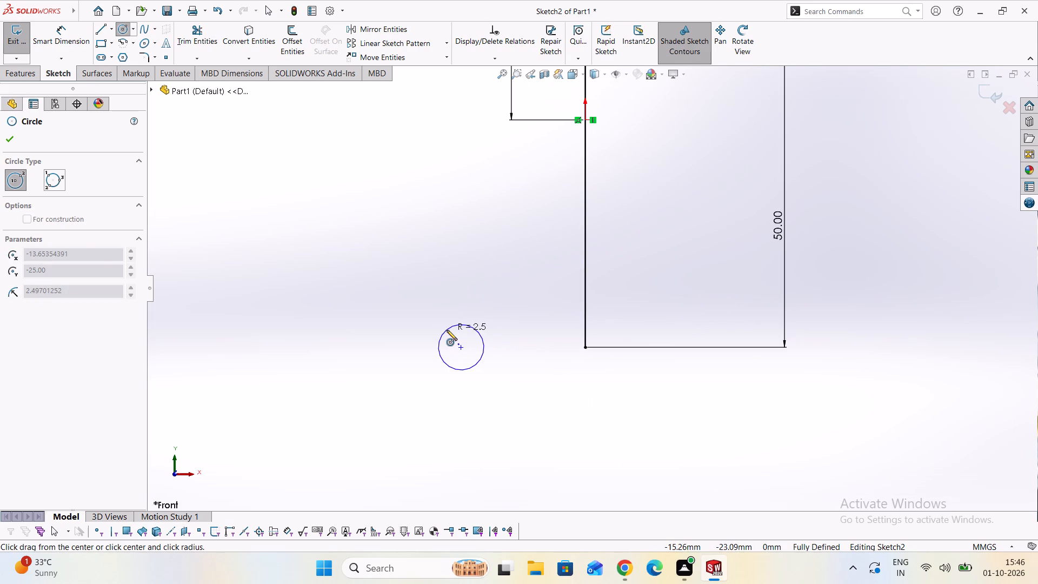
pyautogui.click(449, 331)
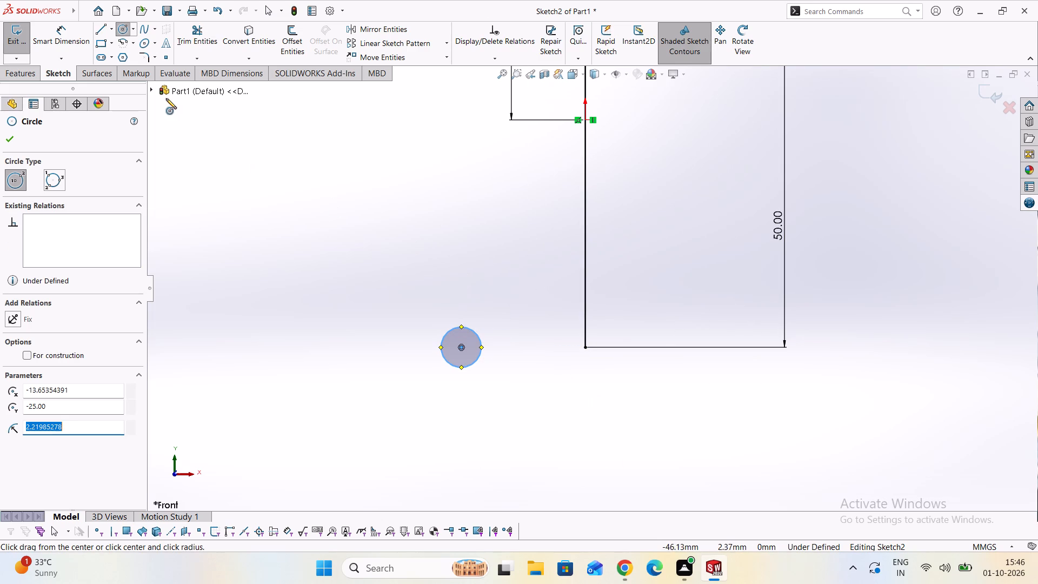
# Dimension the circle's diameter as 5 mm.
pyautogui.scroll(-3, 501, 419)
pyautogui.click(59, 31)
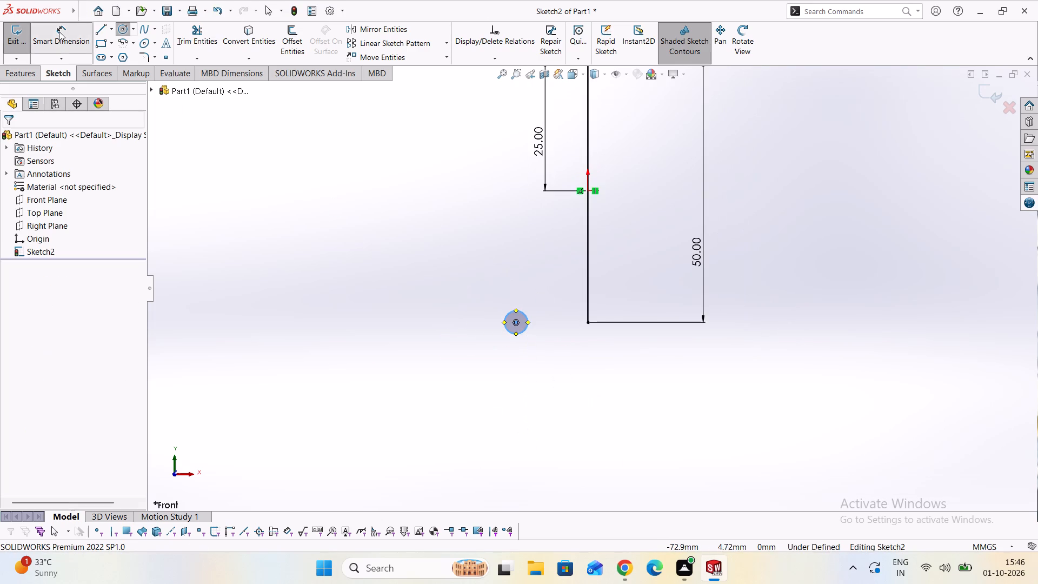
pyautogui.click(510, 310)
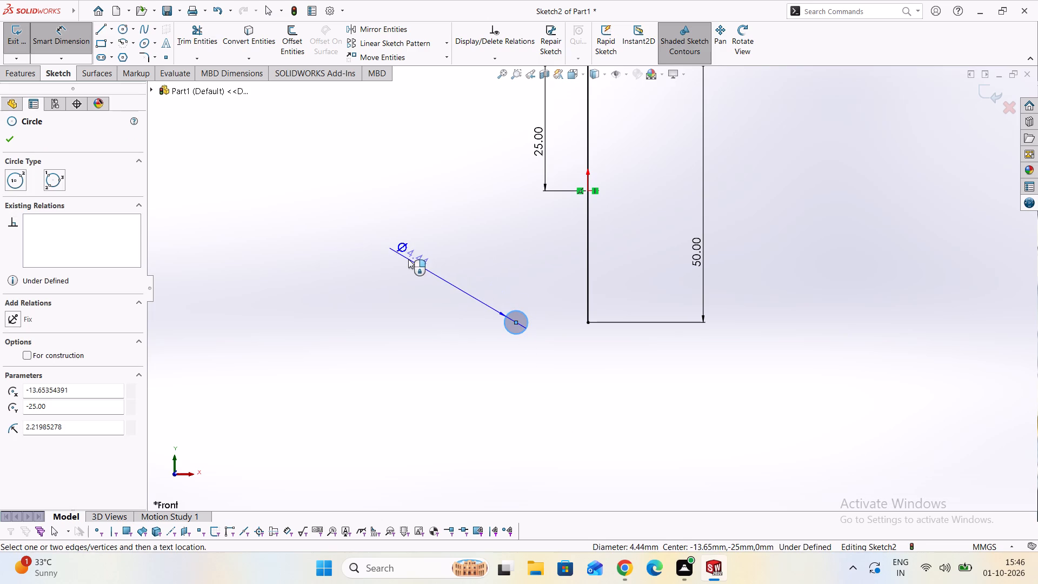
pyautogui.click(408, 259)
pyautogui.press('5')
pyautogui.press('Return')
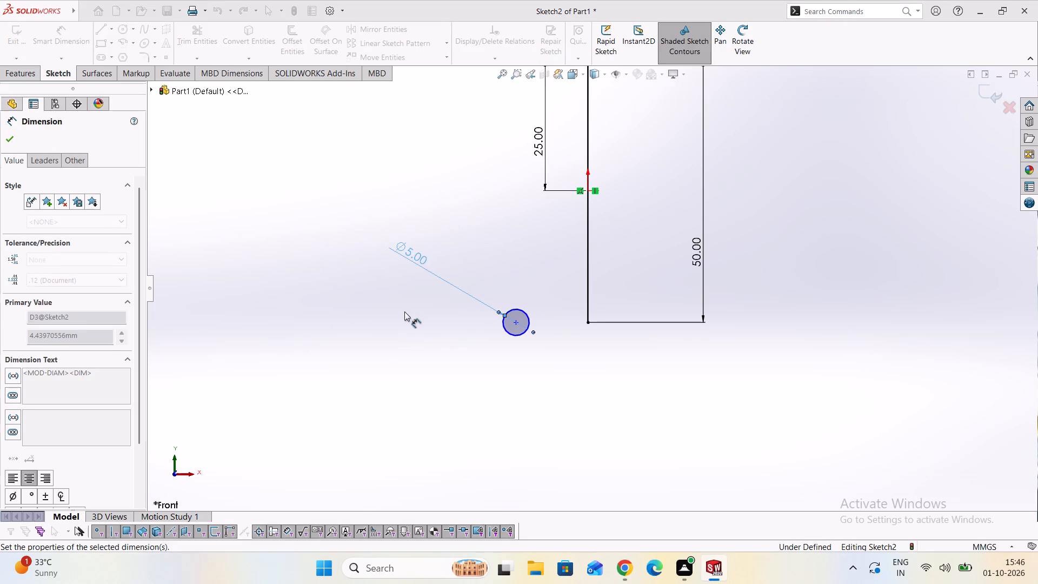
pyautogui.click(13, 136)
# Dimension the distance from the circle's centre to the vertical line's lower endpoint as 15 mm.
pyautogui.scroll(2, 565, 331)
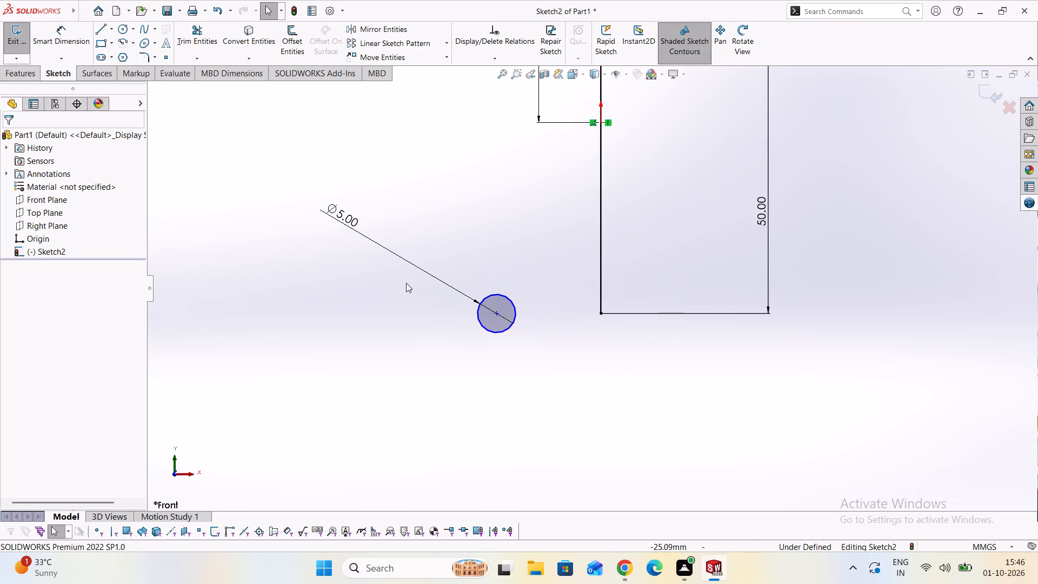
pyautogui.click(70, 36)
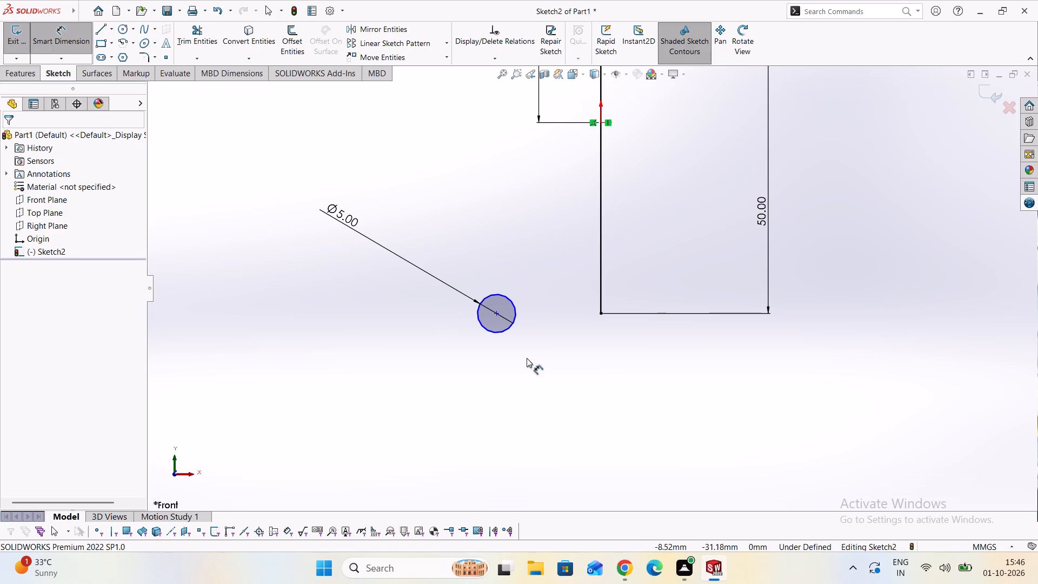
pyautogui.click(499, 315)
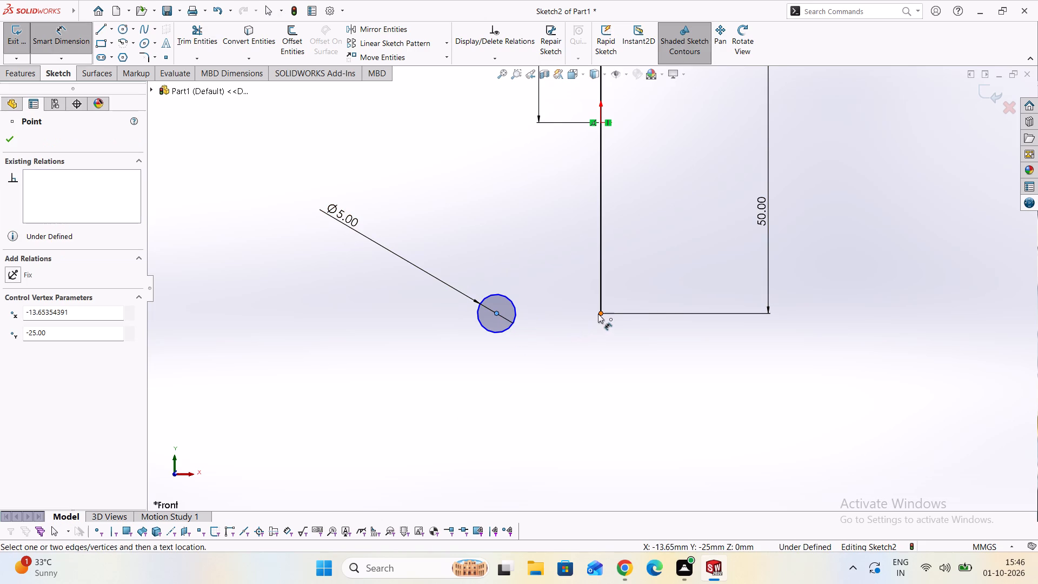
pyautogui.click(598, 314)
pyautogui.click(553, 391)
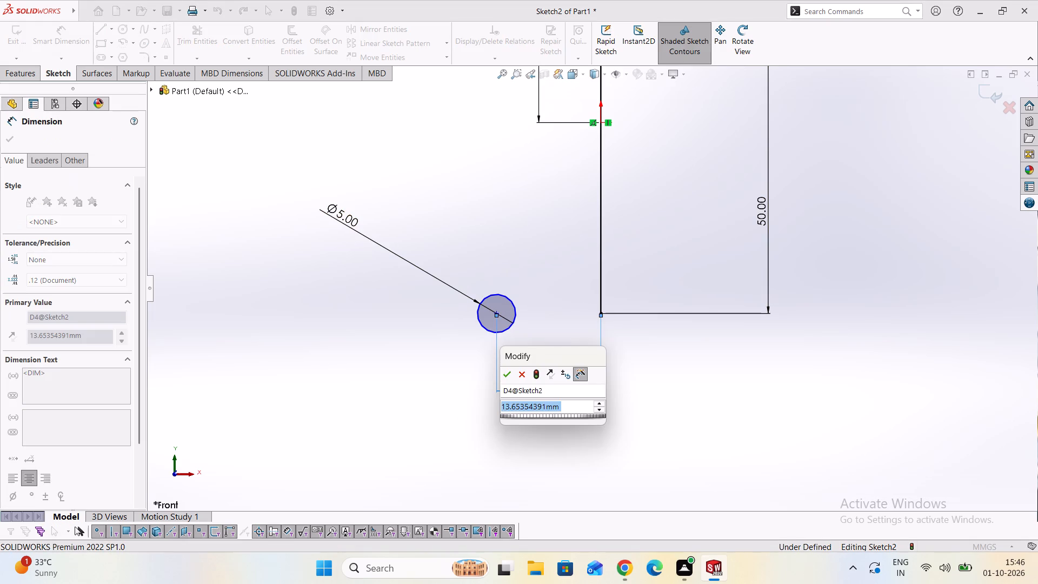
pyautogui.write('15')
pyautogui.press('Return')
pyautogui.scroll(-2, 556, 388)
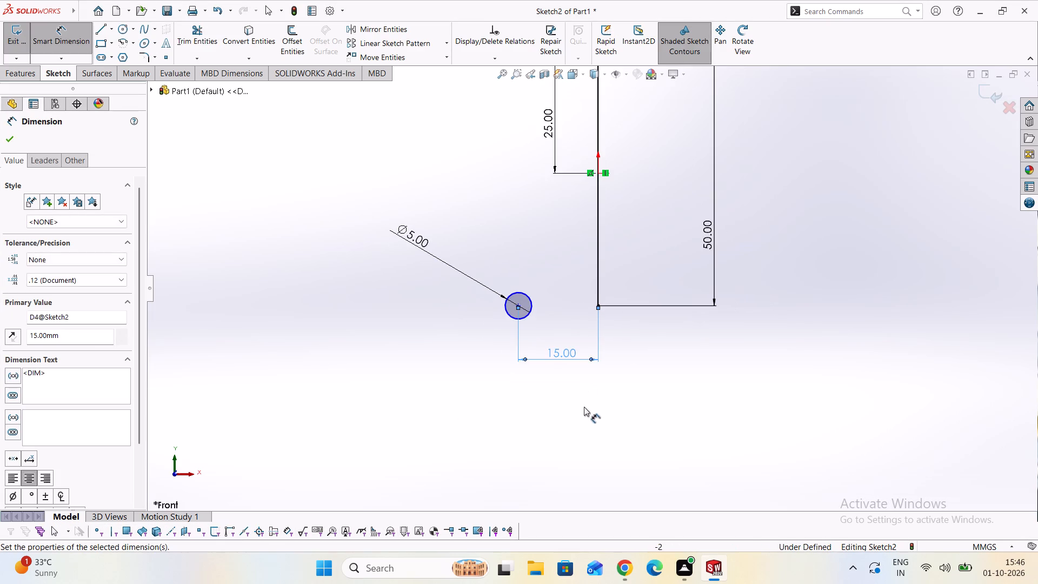
pyautogui.scroll(-2, 613, 374)
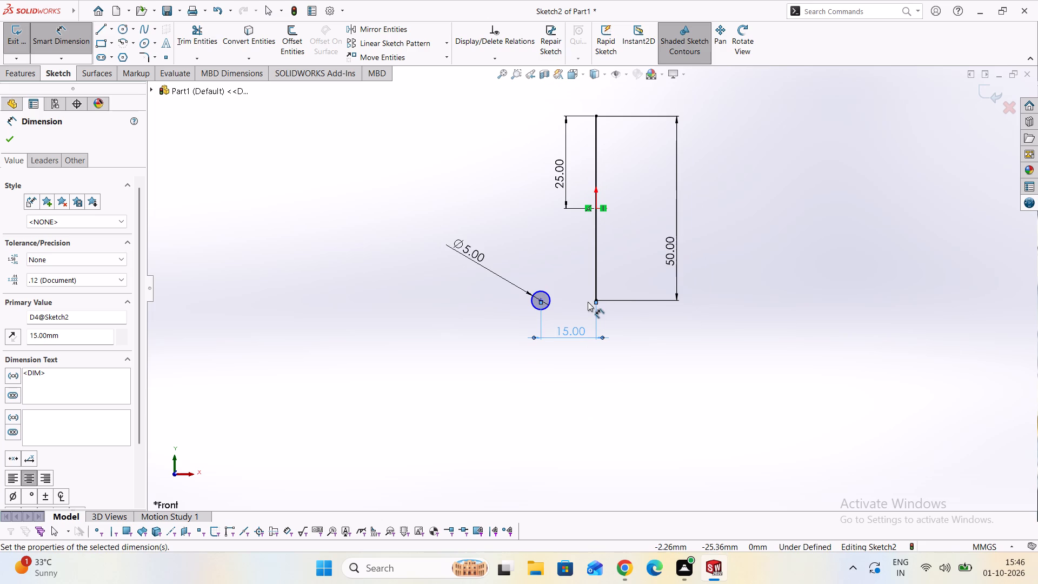
pyautogui.click(7, 132)
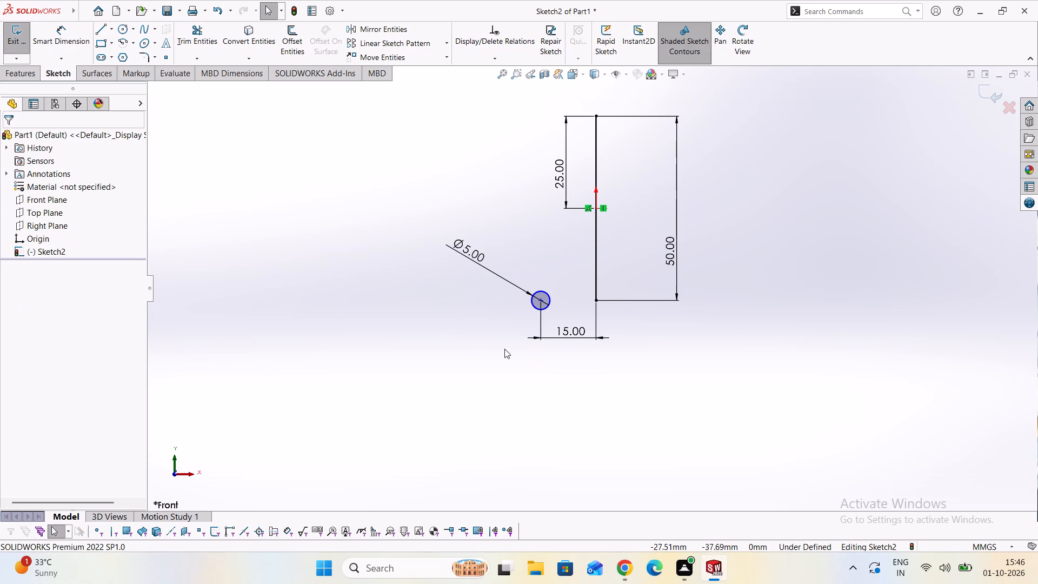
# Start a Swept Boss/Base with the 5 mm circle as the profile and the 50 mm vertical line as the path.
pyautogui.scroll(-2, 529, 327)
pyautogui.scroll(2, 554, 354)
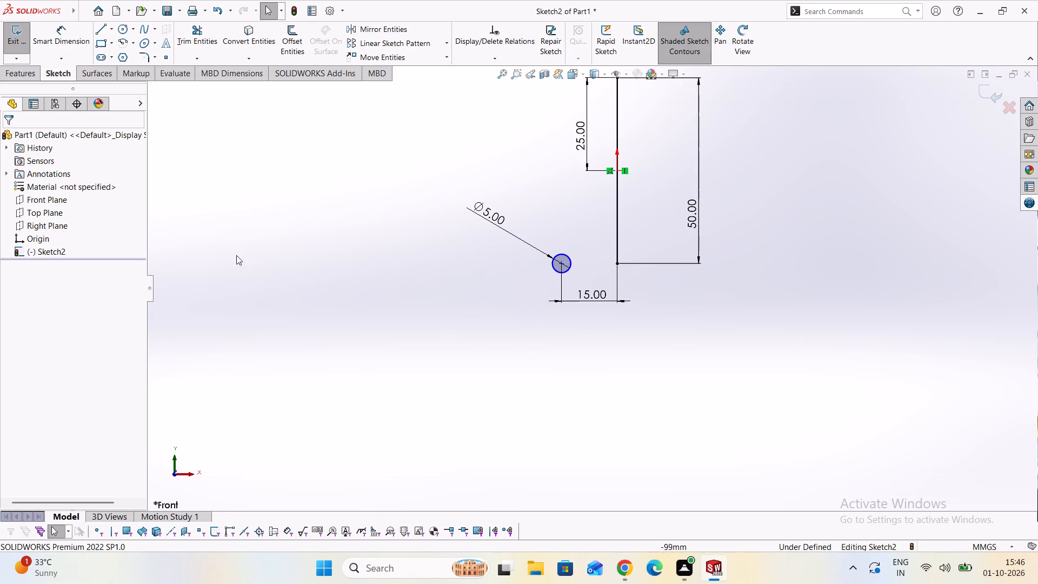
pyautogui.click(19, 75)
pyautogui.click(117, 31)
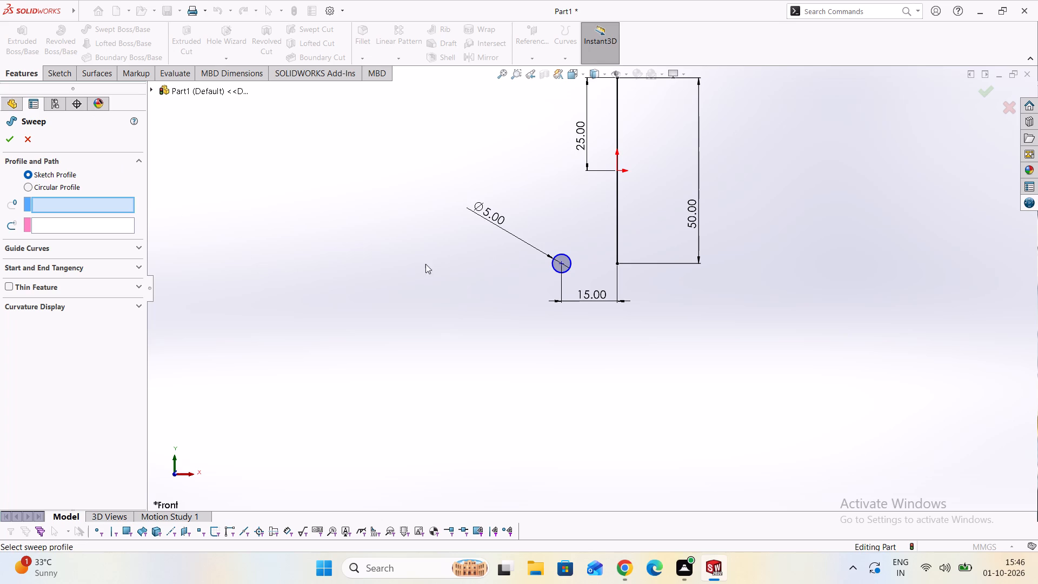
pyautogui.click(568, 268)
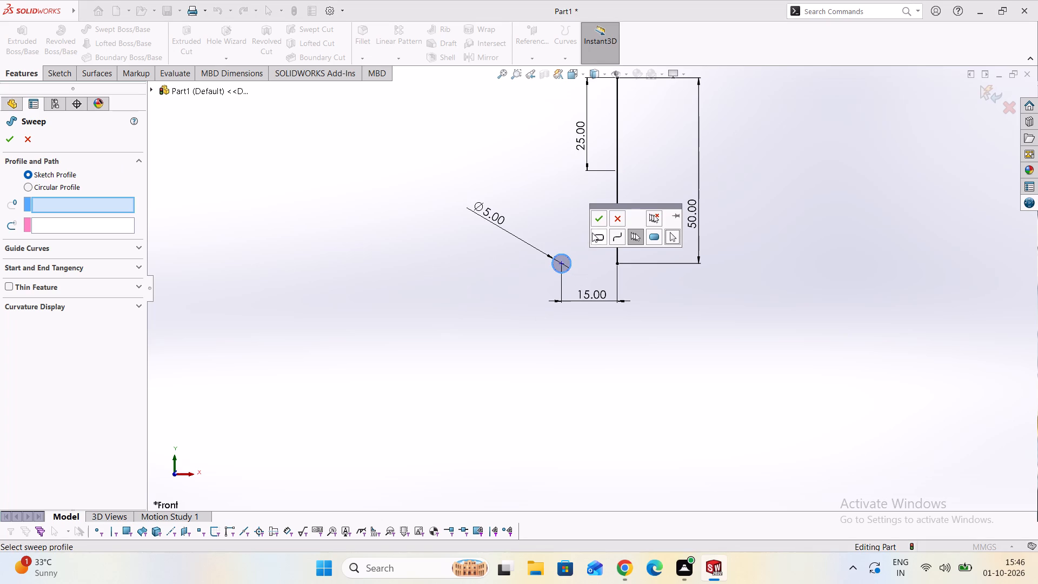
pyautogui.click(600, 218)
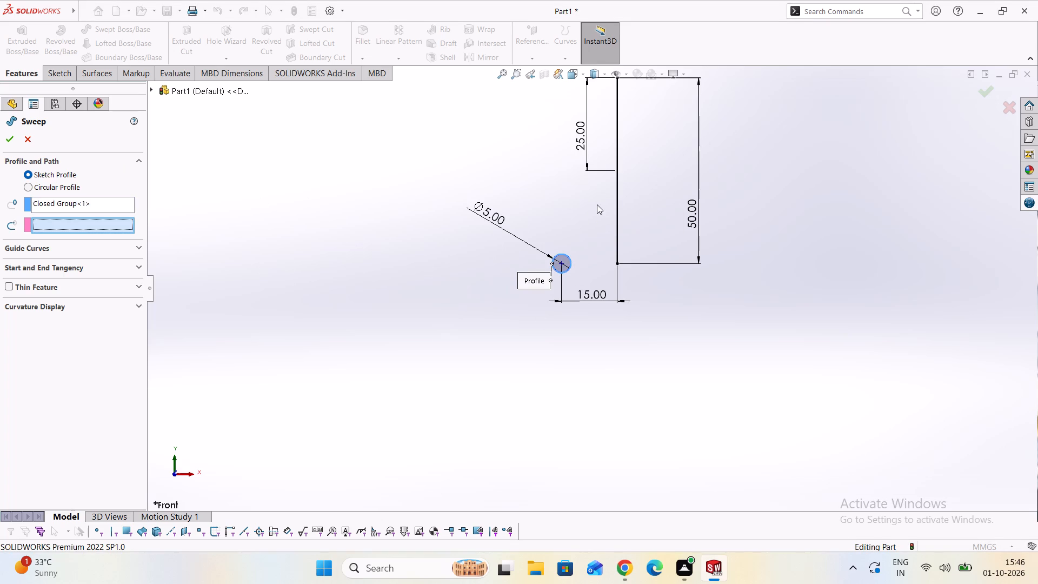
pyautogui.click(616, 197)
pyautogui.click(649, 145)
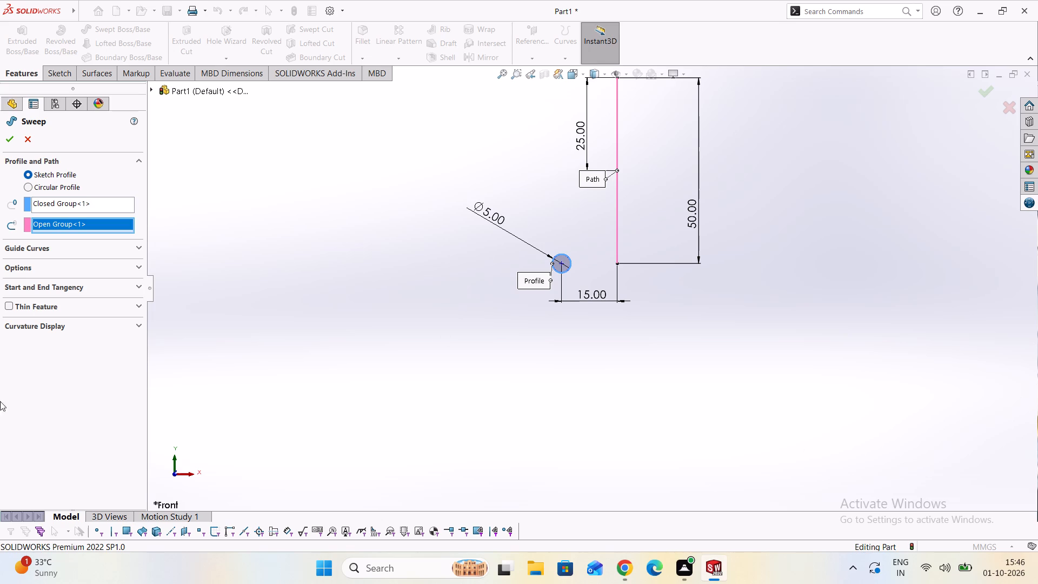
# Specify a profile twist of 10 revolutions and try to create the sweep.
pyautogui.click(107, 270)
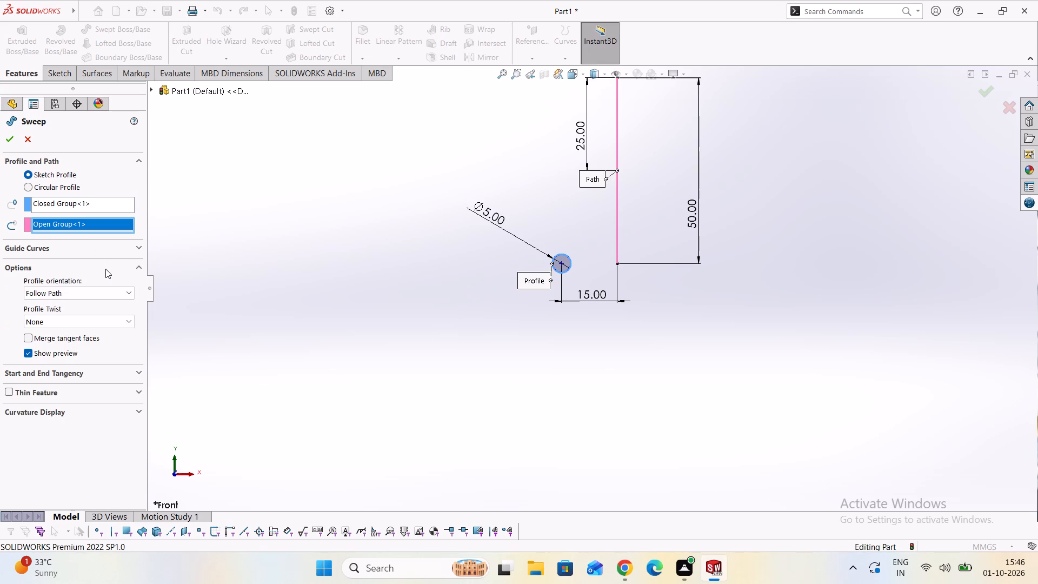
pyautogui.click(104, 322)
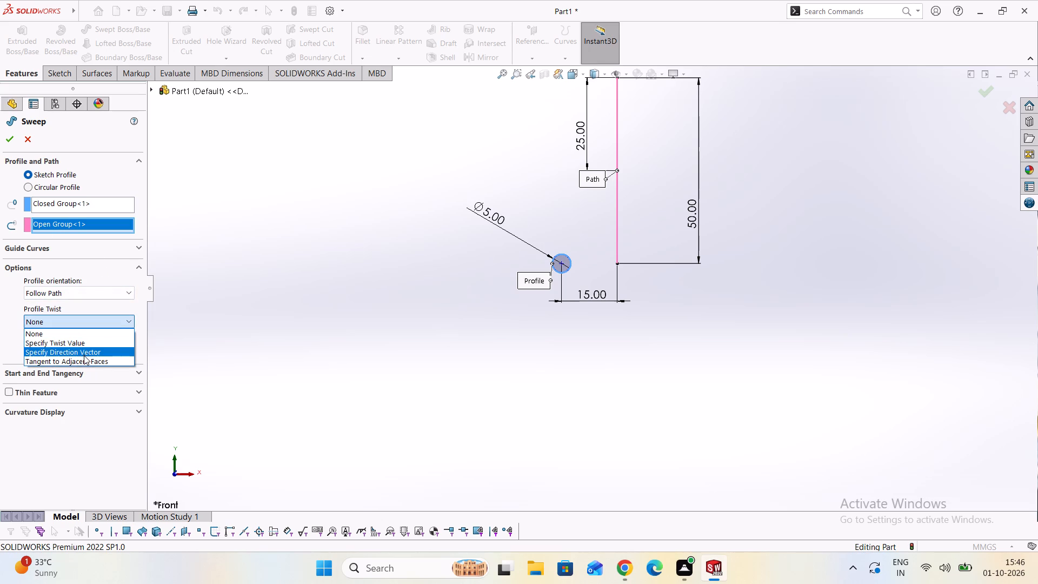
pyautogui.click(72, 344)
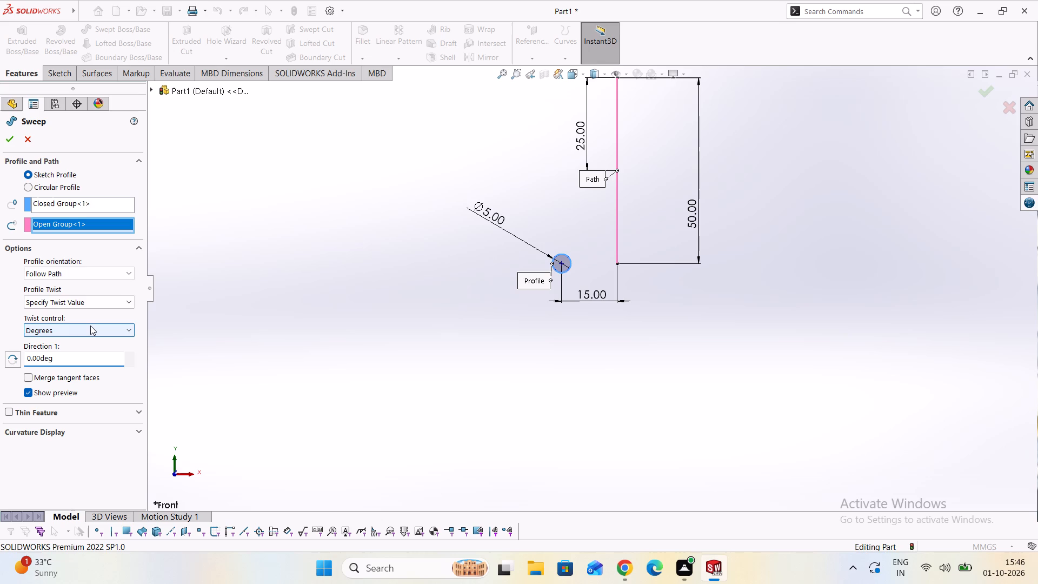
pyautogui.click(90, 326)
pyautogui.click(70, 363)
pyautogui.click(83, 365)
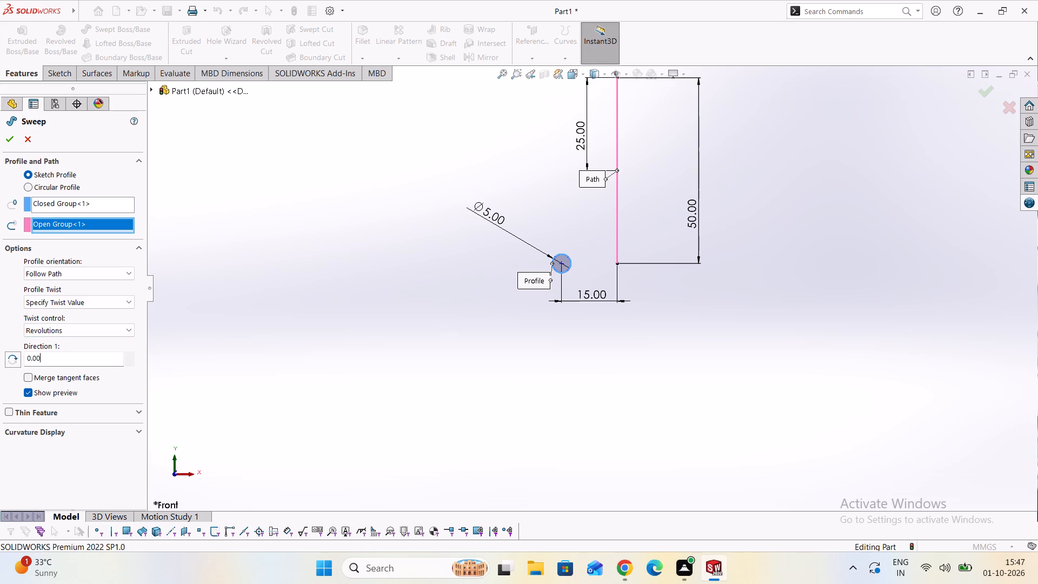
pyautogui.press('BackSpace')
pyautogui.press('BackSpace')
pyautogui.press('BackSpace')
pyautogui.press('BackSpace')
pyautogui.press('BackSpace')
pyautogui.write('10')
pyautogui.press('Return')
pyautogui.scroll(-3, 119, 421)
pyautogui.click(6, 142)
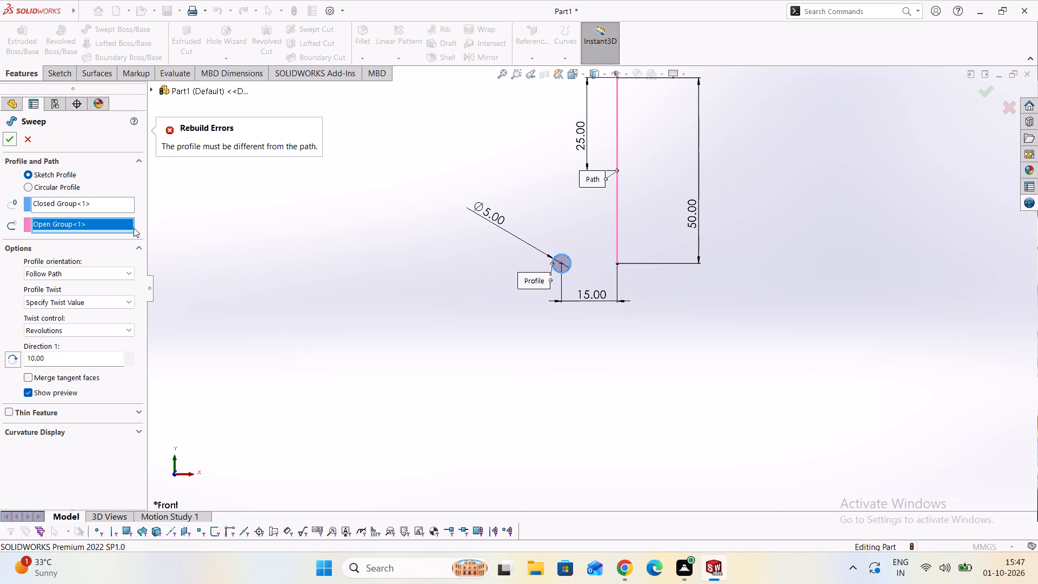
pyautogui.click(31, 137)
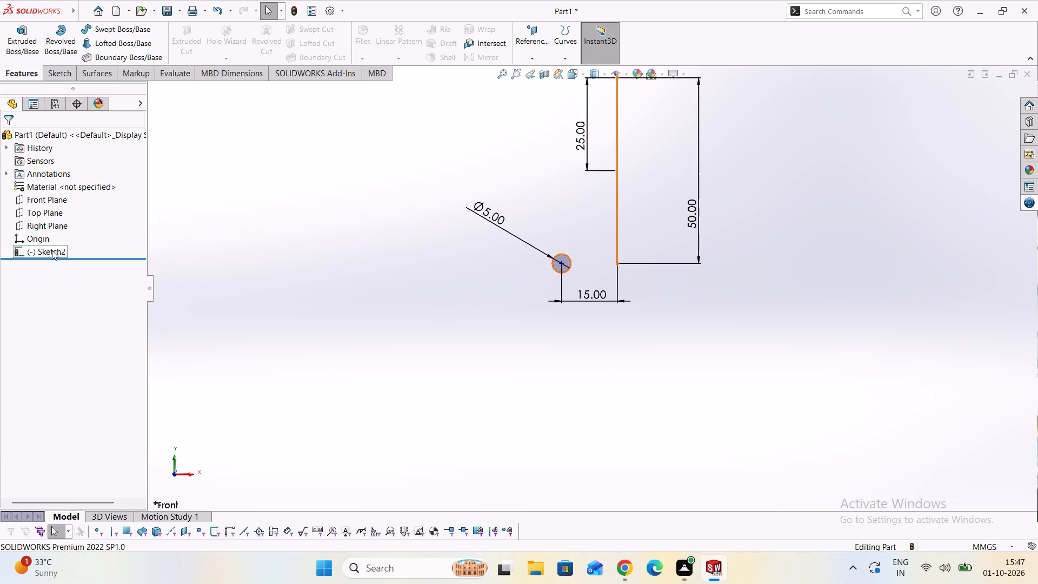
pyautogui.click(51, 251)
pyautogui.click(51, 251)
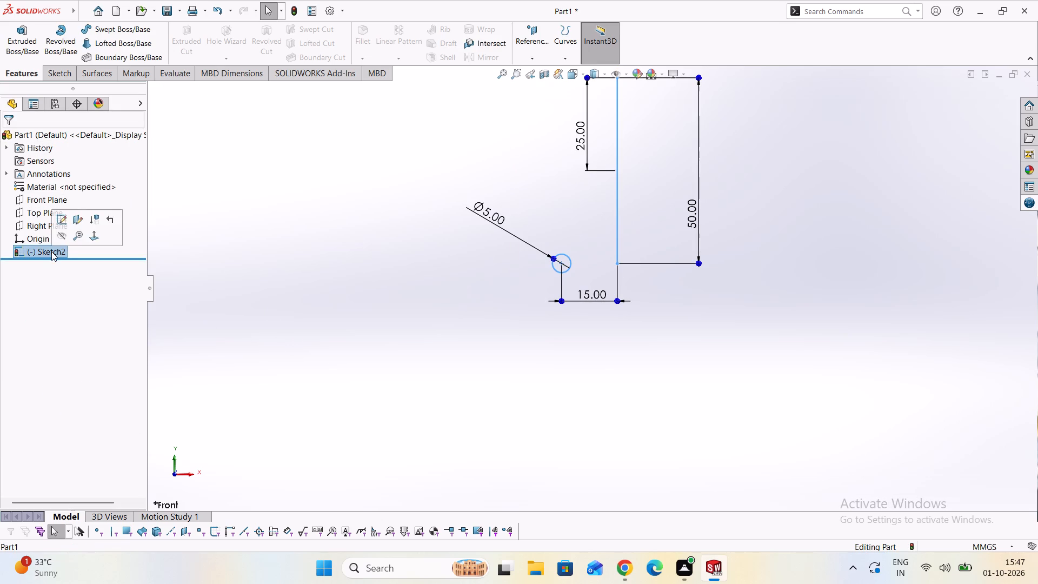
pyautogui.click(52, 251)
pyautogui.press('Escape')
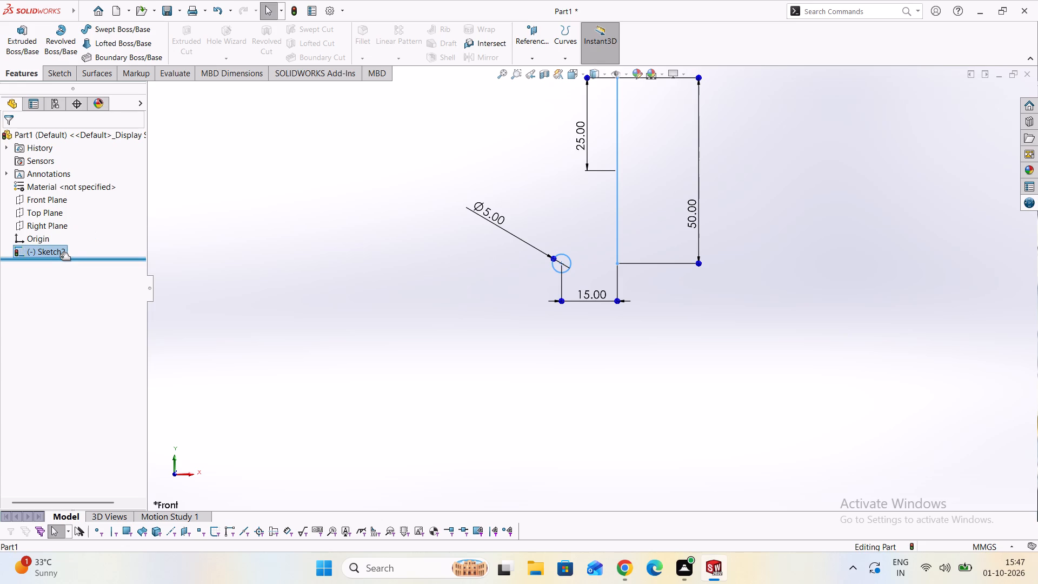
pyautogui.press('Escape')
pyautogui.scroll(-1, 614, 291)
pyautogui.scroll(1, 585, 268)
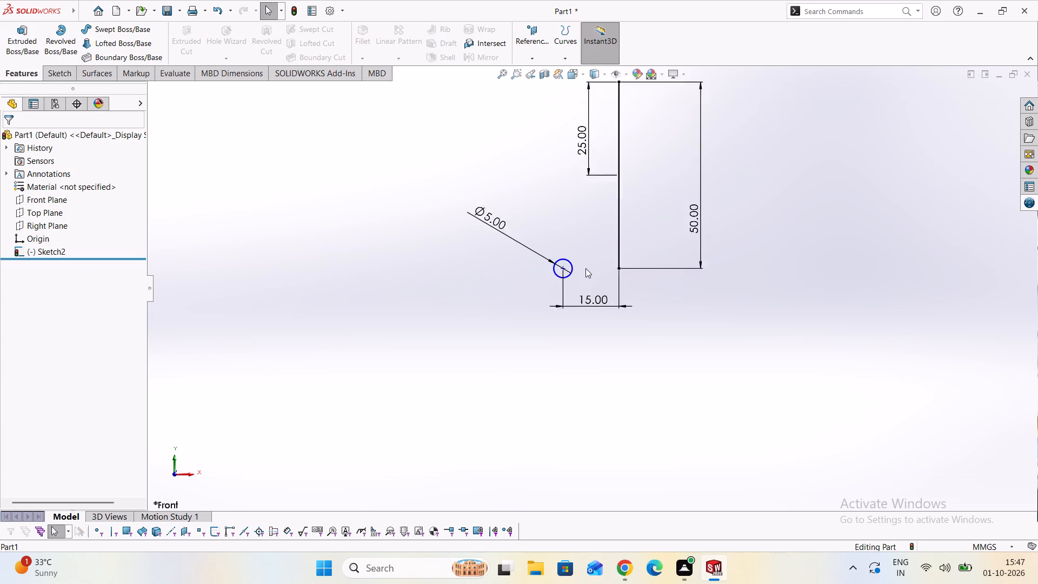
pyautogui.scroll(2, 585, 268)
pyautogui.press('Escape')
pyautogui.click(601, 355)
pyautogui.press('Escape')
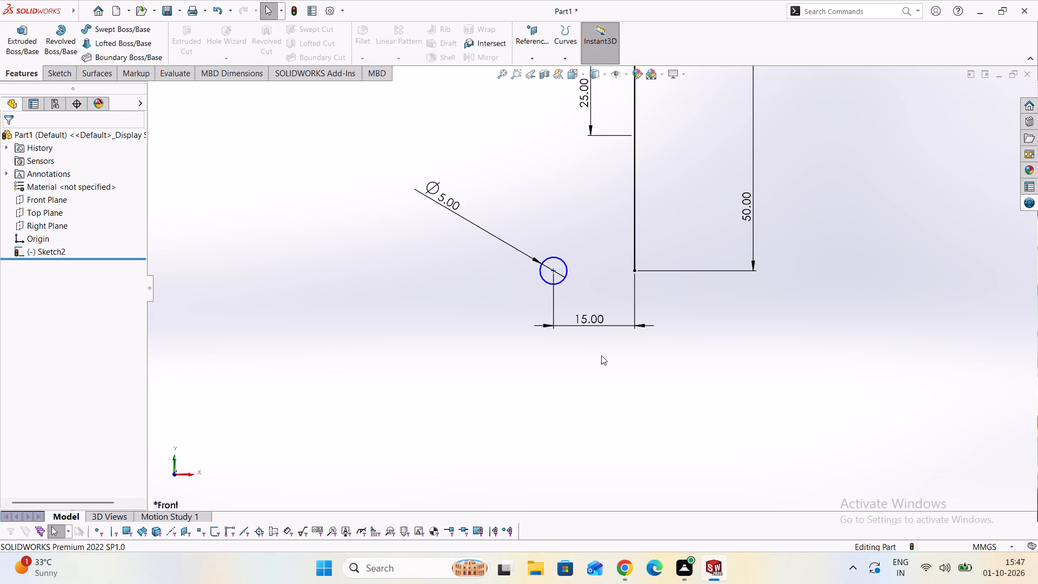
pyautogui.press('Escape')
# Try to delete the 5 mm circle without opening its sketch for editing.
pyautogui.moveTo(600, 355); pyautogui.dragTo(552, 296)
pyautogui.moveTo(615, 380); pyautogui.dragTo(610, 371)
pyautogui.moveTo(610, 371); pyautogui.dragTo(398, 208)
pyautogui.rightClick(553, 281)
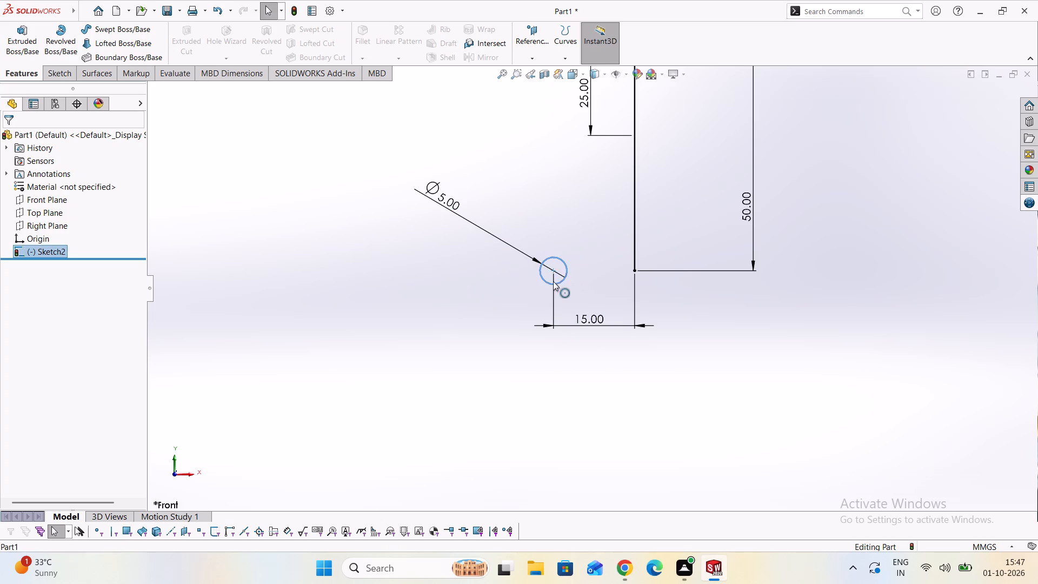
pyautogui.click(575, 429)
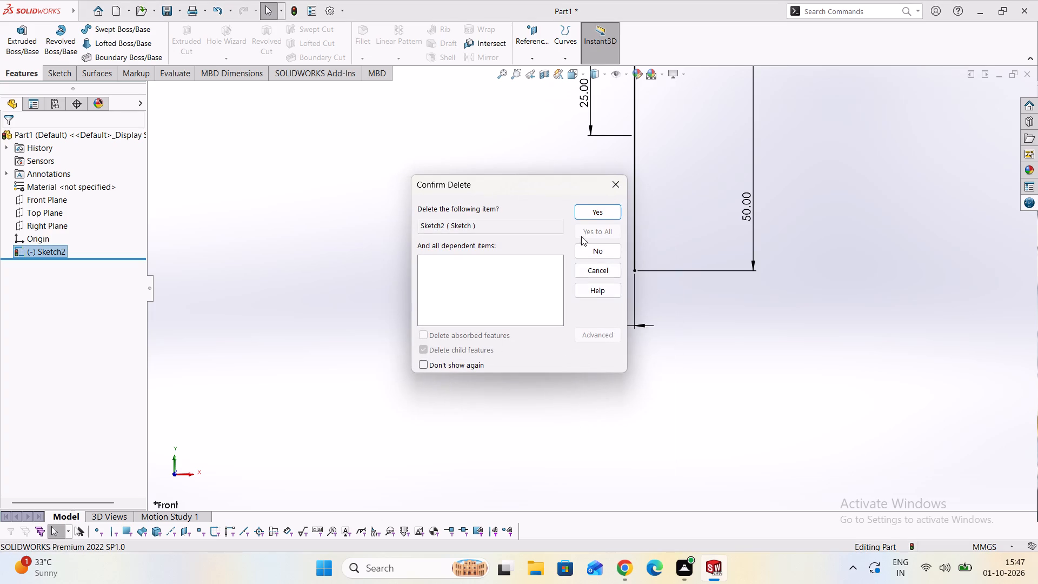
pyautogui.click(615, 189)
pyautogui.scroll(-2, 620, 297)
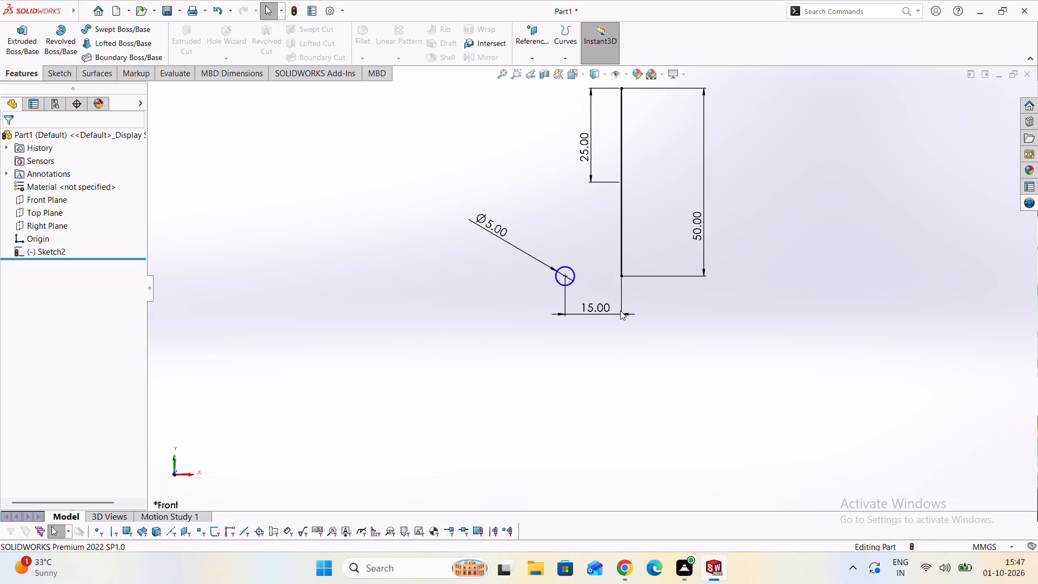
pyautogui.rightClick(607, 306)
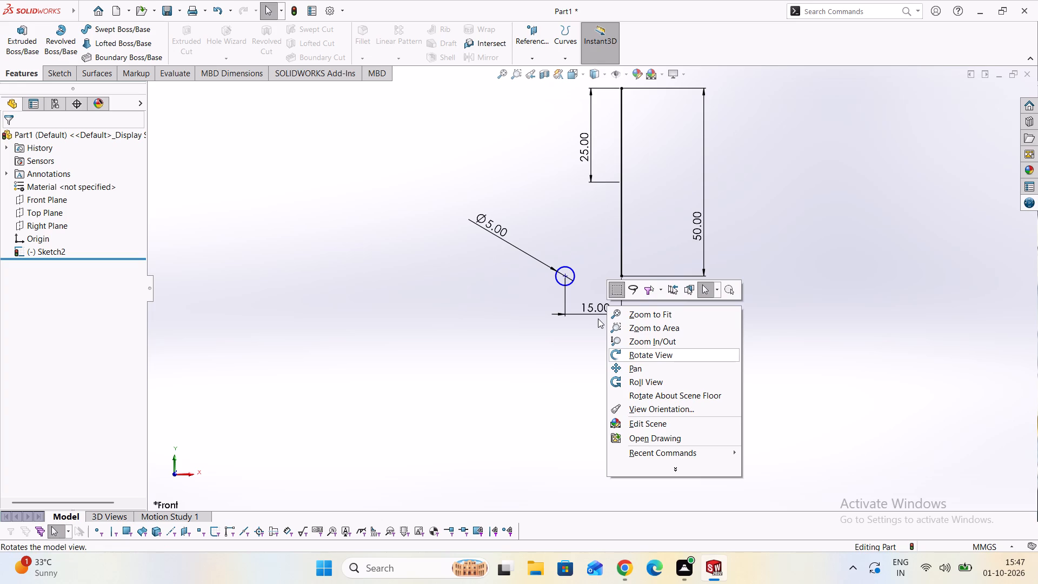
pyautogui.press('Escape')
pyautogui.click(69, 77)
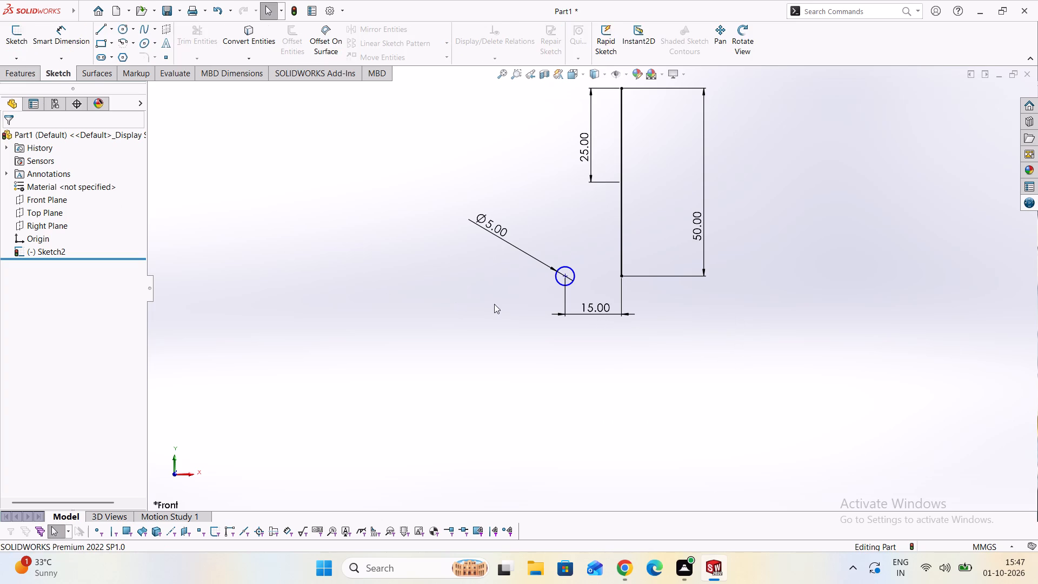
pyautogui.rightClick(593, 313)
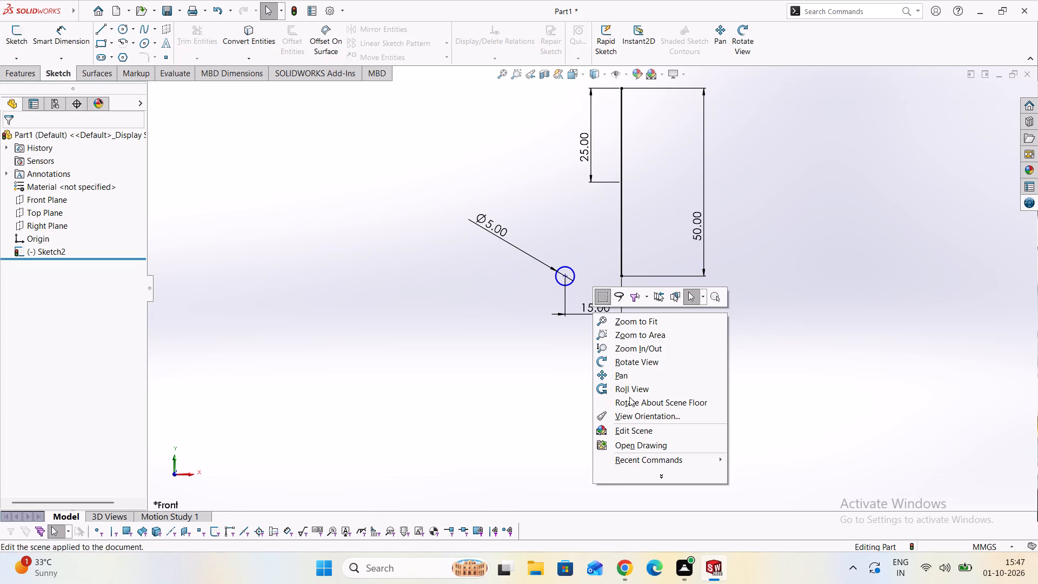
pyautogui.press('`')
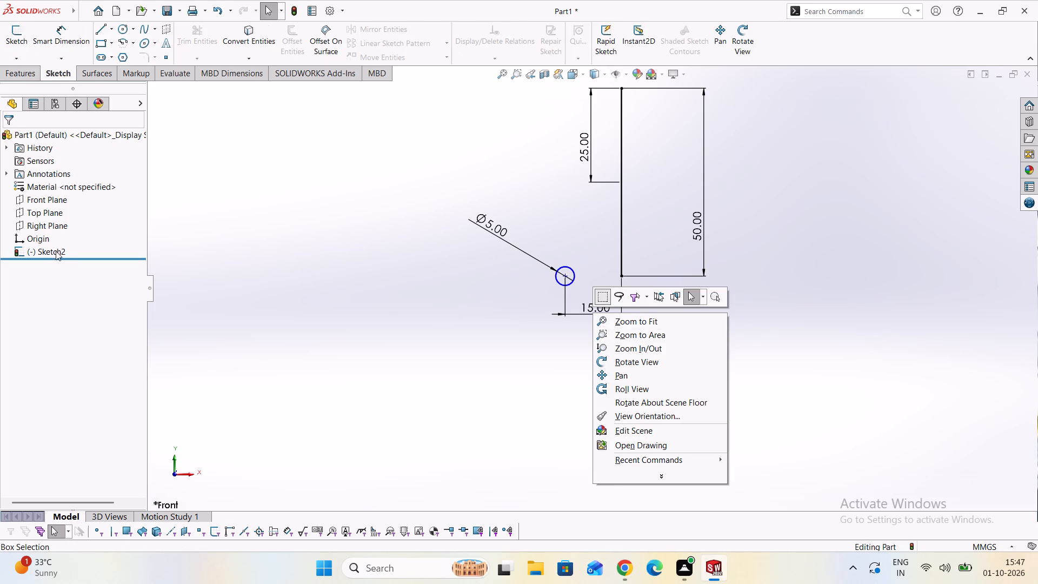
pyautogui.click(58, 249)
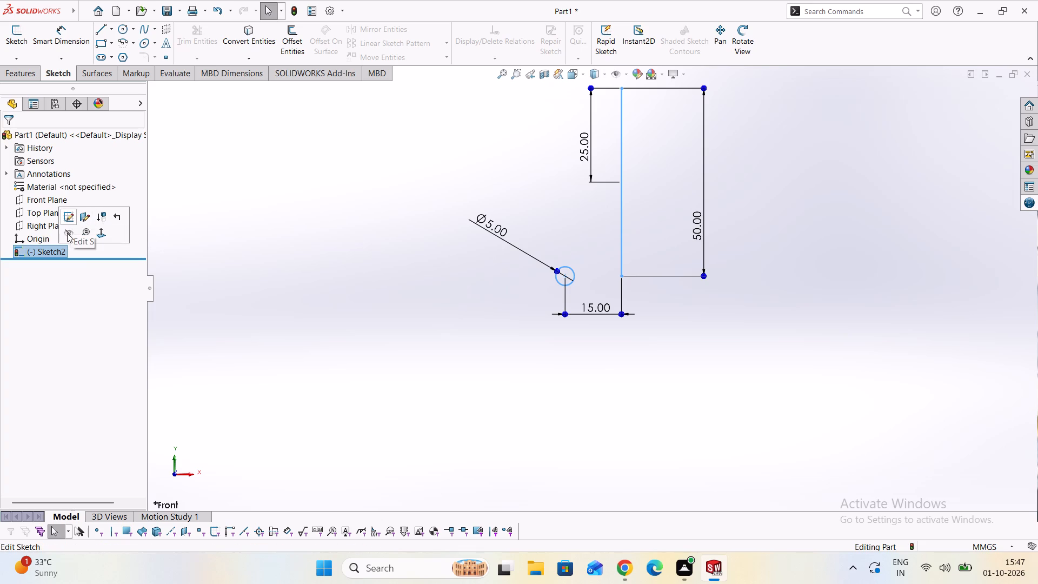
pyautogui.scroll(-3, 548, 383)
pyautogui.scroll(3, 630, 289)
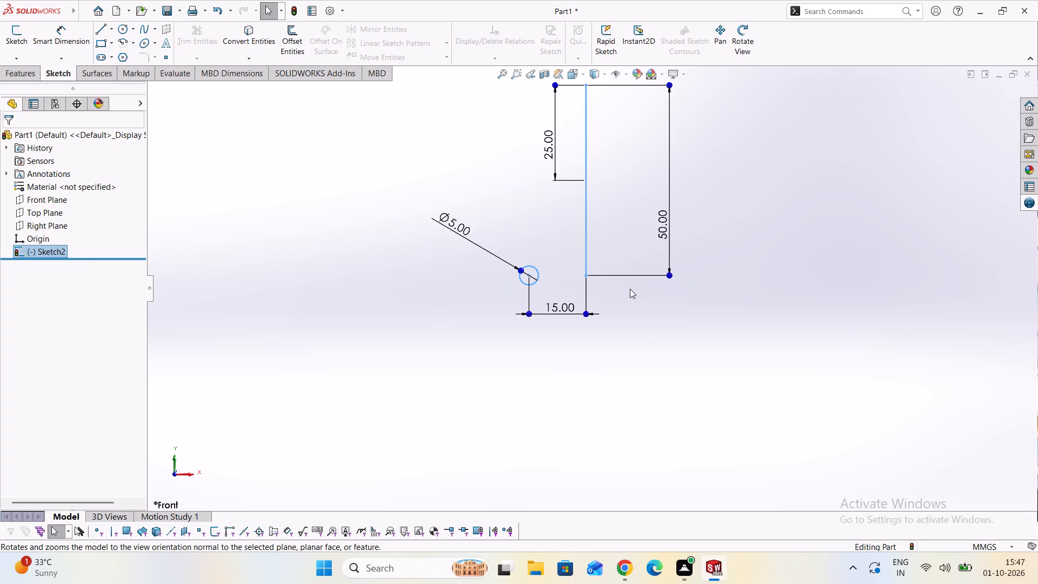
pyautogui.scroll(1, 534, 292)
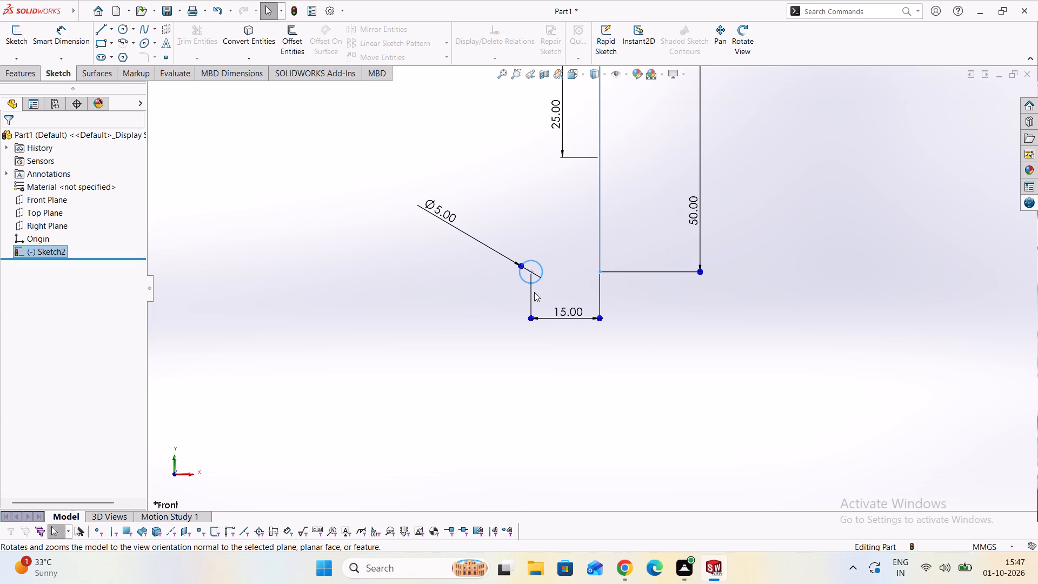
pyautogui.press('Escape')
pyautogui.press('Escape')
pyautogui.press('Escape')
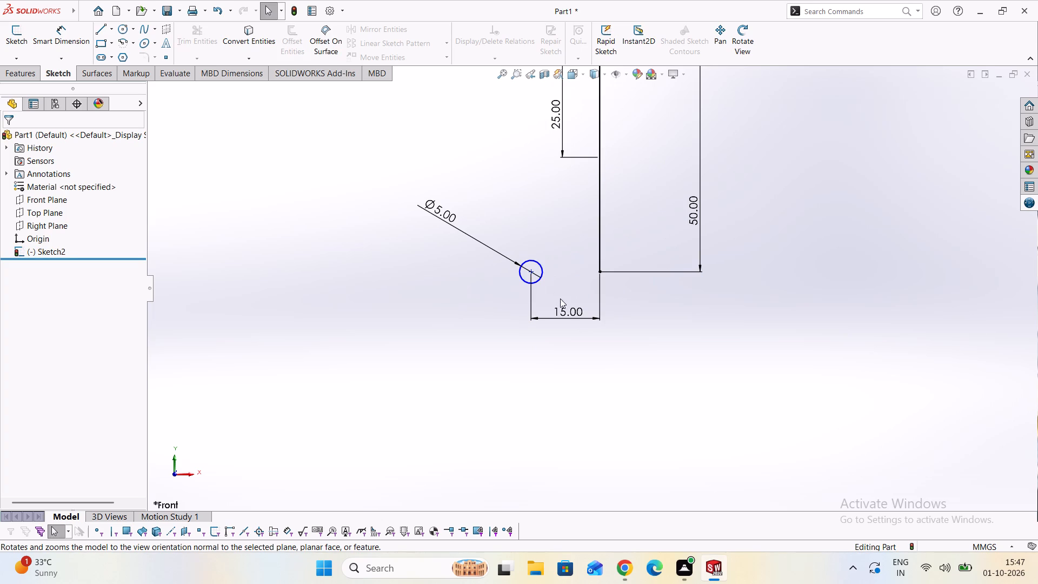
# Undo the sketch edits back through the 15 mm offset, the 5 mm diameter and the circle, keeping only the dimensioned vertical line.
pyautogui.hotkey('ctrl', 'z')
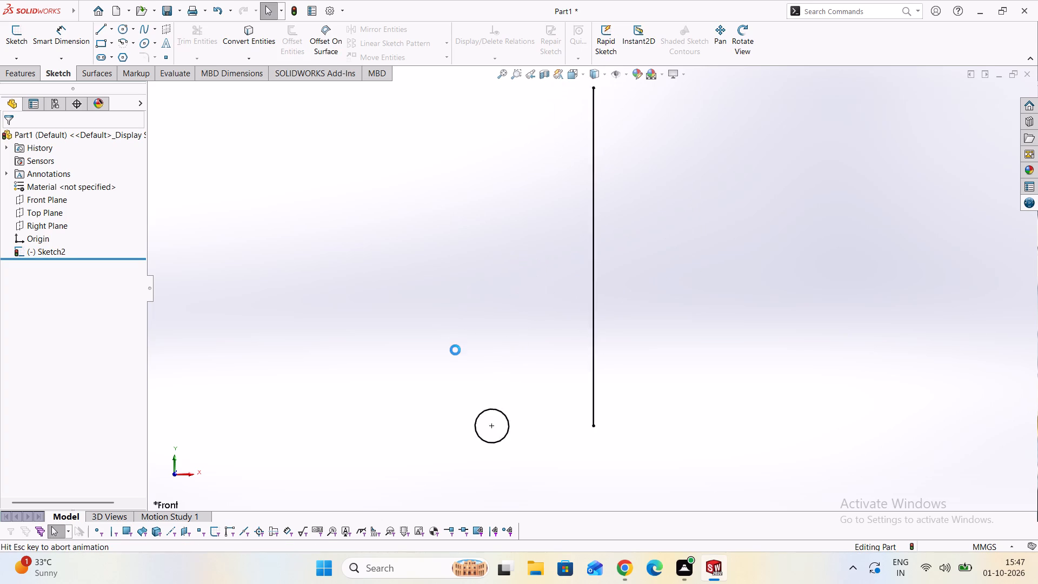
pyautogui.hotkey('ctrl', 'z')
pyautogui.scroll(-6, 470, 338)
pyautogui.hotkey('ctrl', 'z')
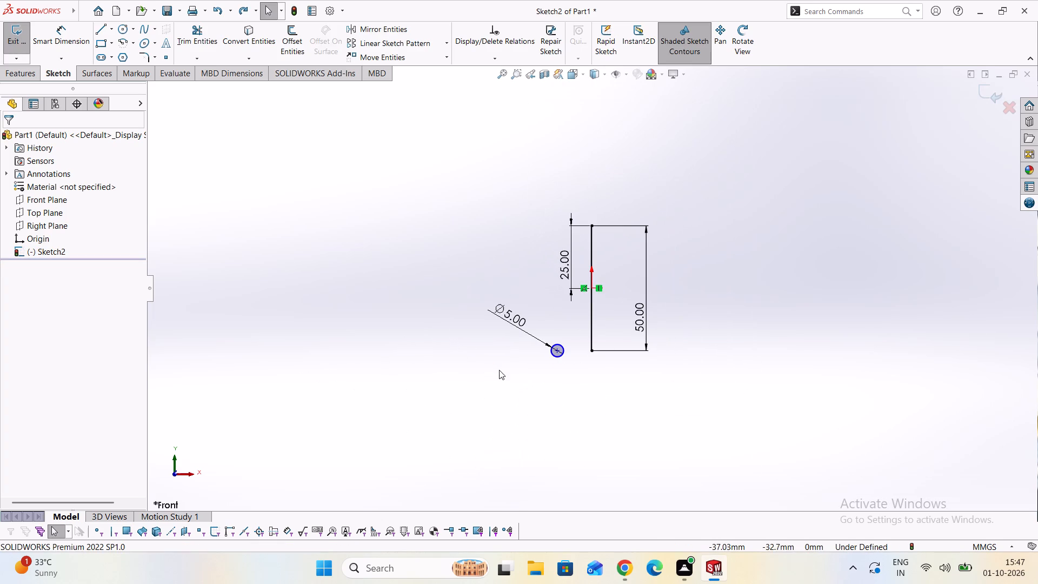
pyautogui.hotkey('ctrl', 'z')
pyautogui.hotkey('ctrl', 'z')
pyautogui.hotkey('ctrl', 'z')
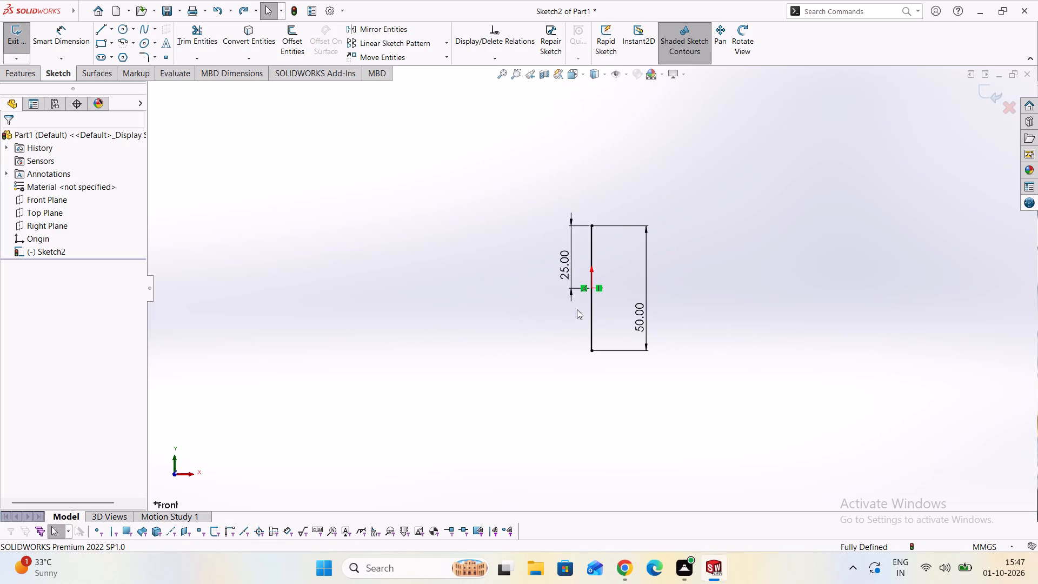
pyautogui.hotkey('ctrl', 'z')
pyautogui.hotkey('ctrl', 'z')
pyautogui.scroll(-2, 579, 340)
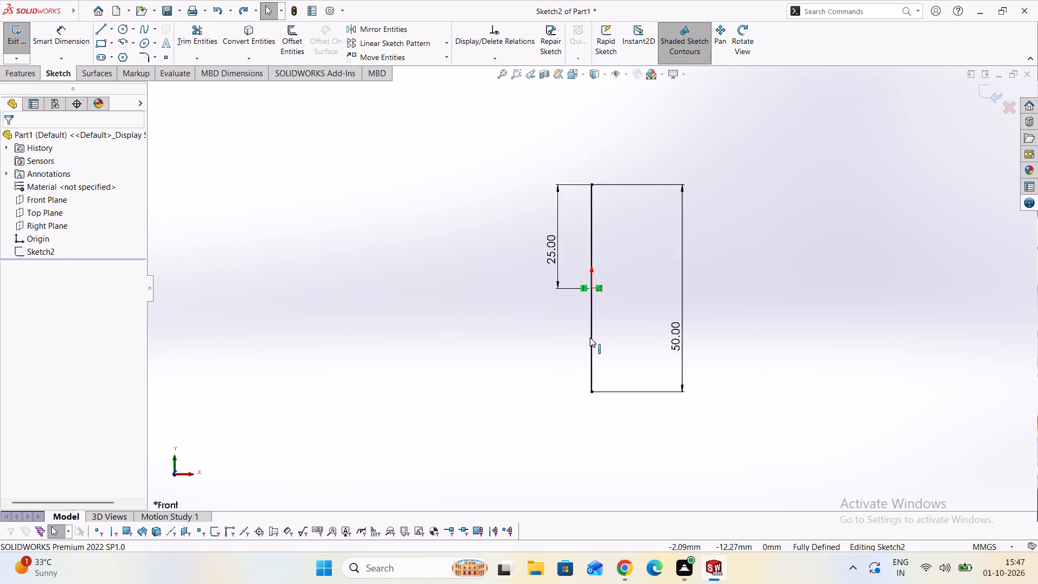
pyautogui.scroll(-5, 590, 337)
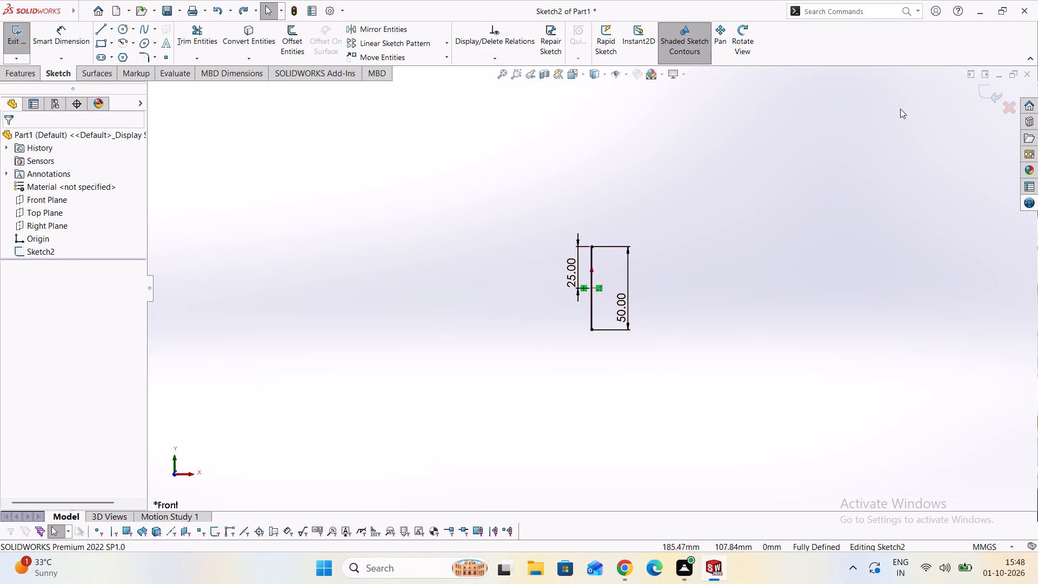
# Close the current part without saving its changes.
pyautogui.click(1024, 72)
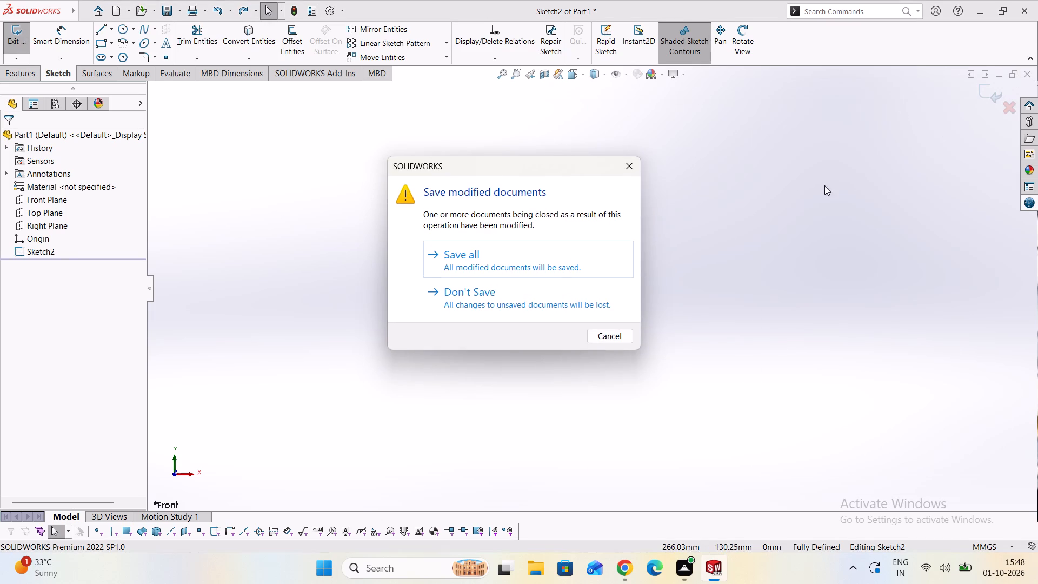
pyautogui.click(551, 287)
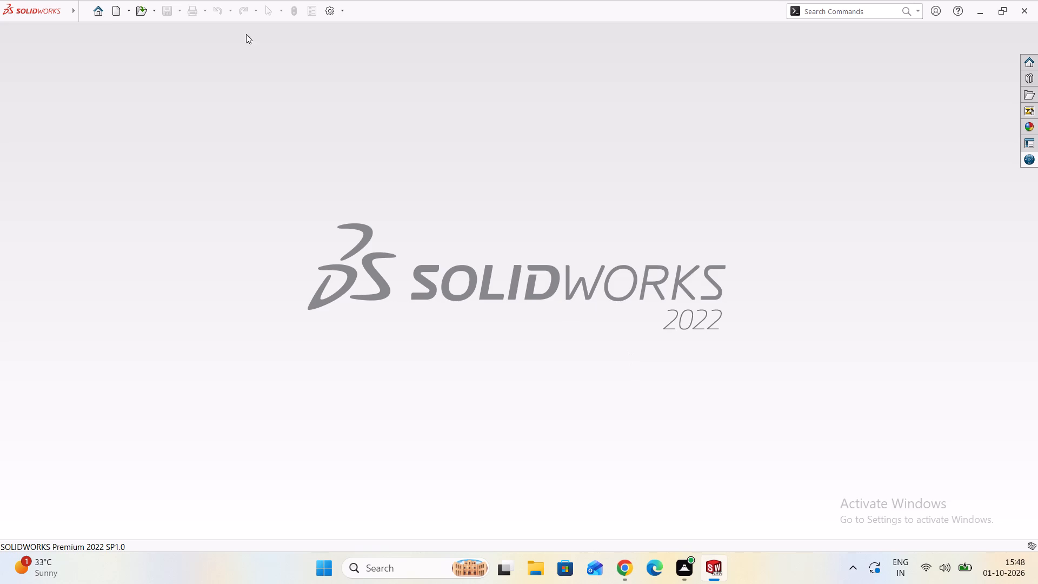
# Create a new part document.
pyautogui.click(116, 10)
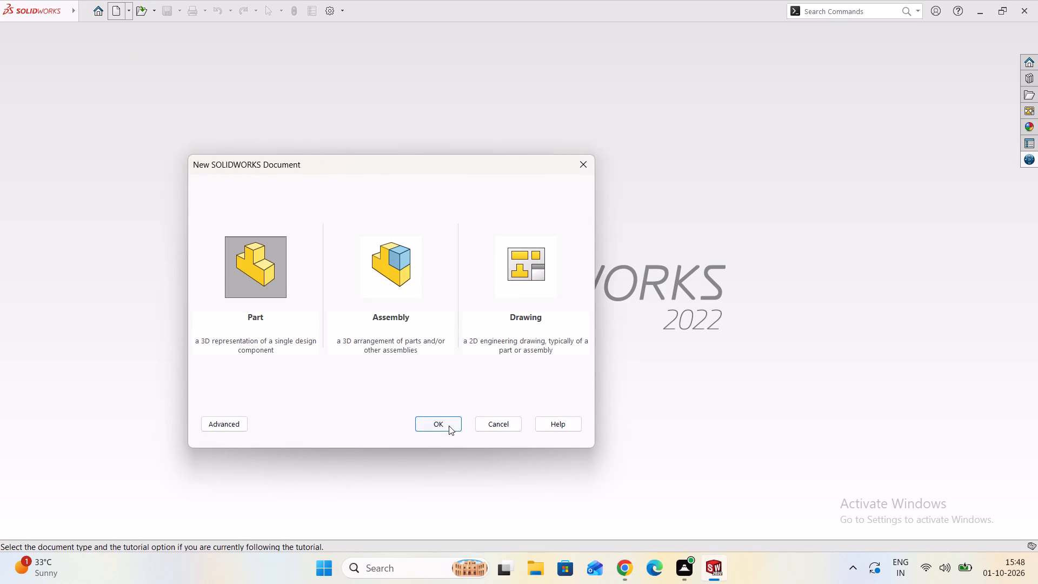
pyautogui.click(449, 426)
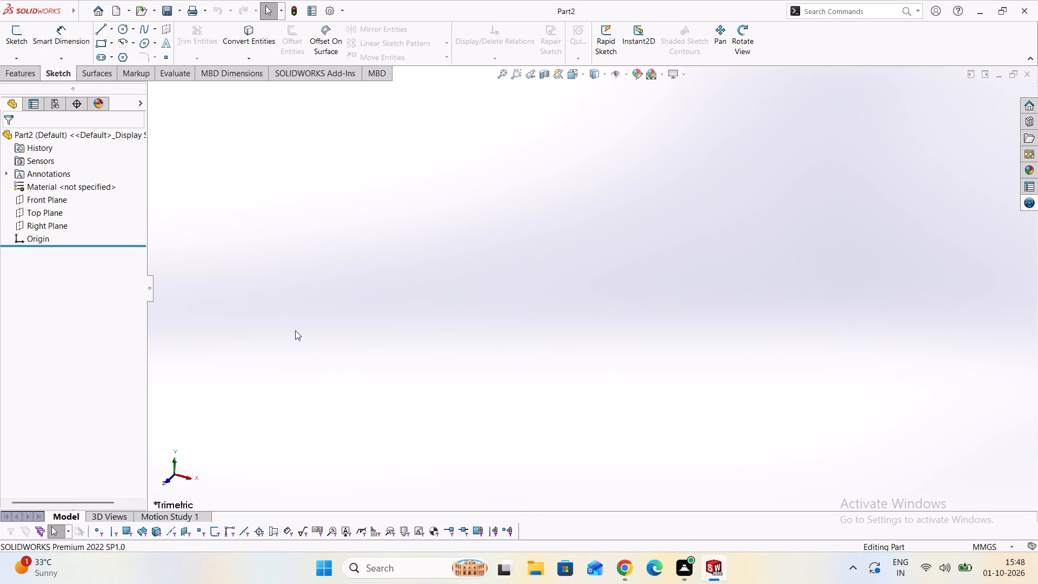
# Sketch a vertical line about 51 mm long on the Front Plane, running through the origin from below to above it.
pyautogui.click(106, 32)
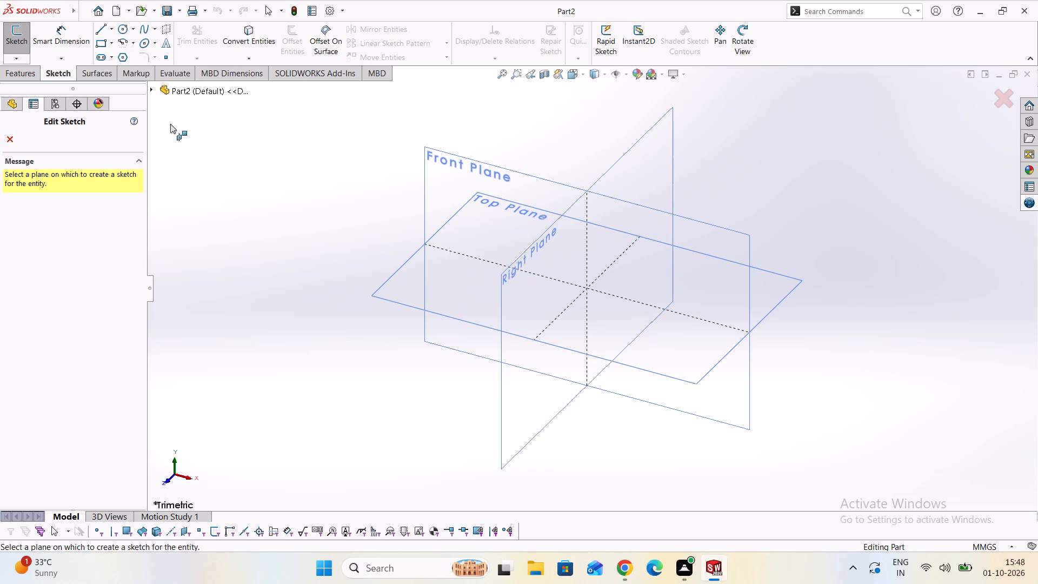
pyautogui.click(464, 190)
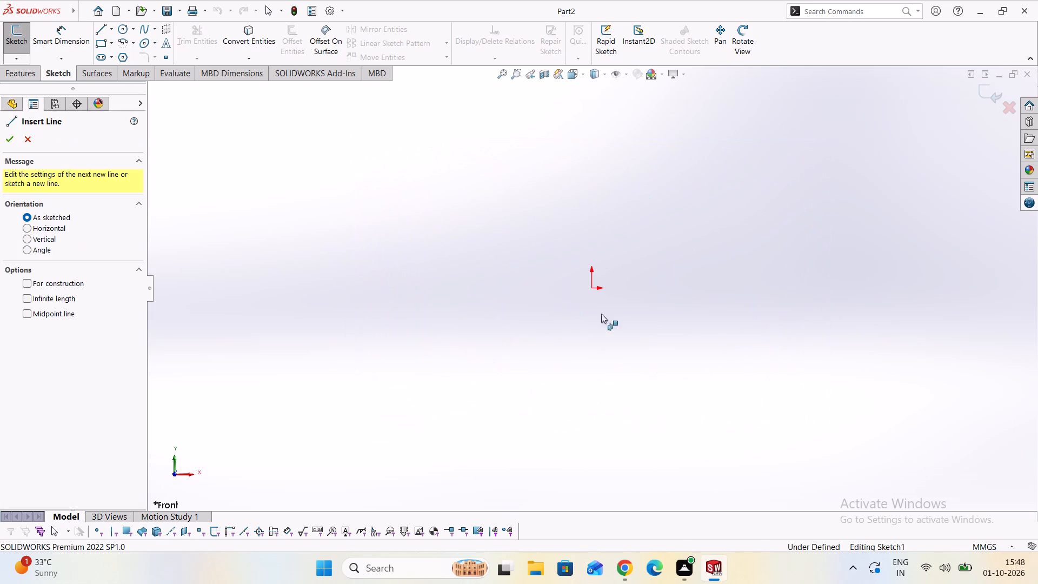
pyautogui.click(589, 356)
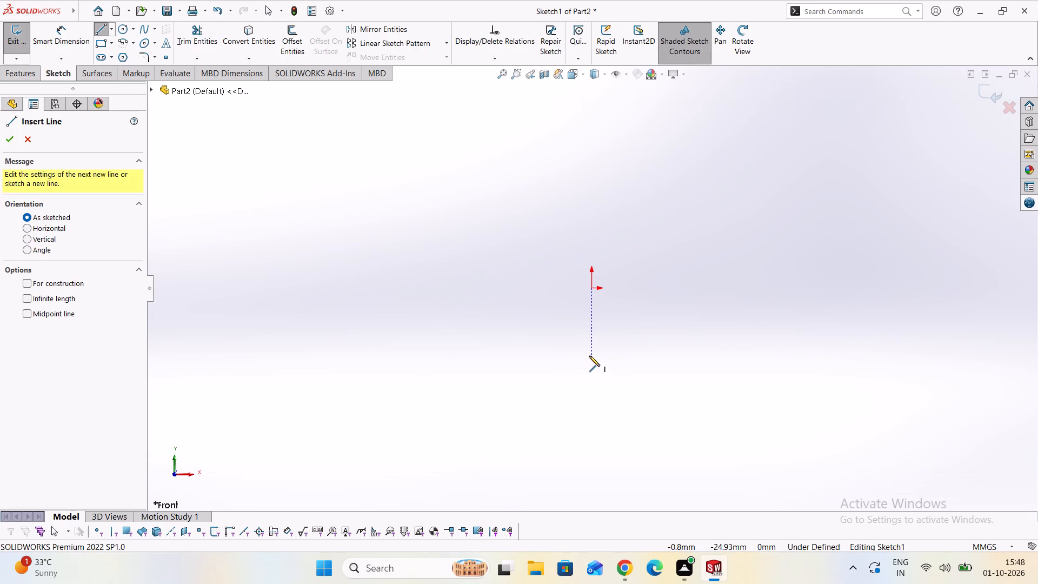
pyautogui.click(590, 217)
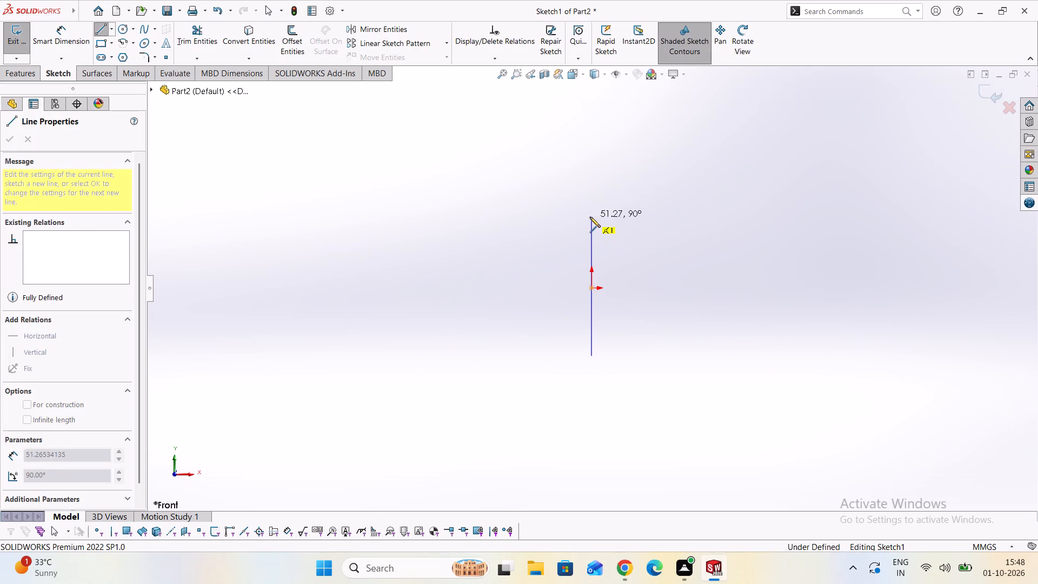
pyautogui.press('Escape')
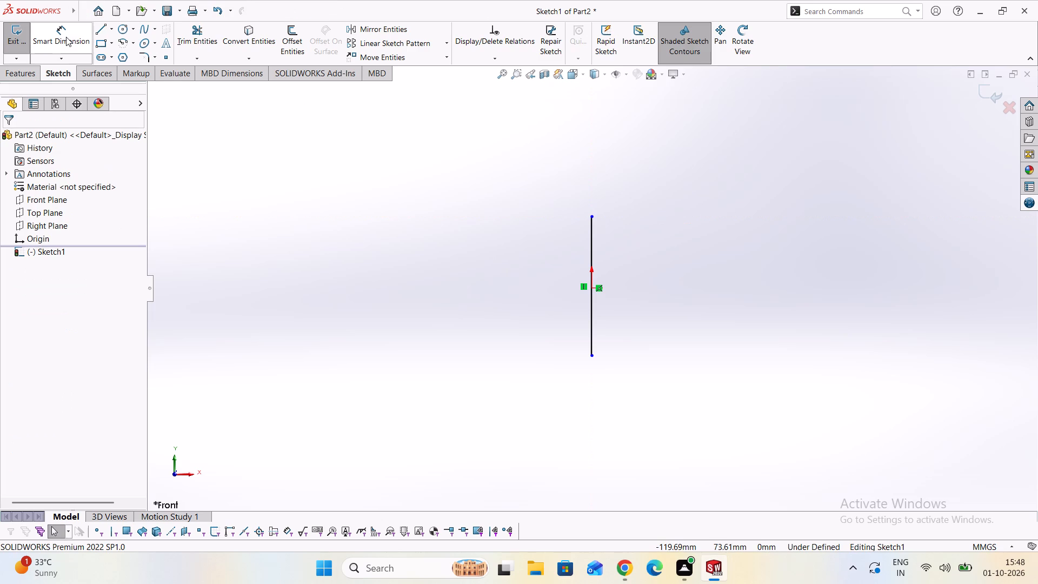
# Dimension the vertical line's length as 50 mm.
pyautogui.click(70, 36)
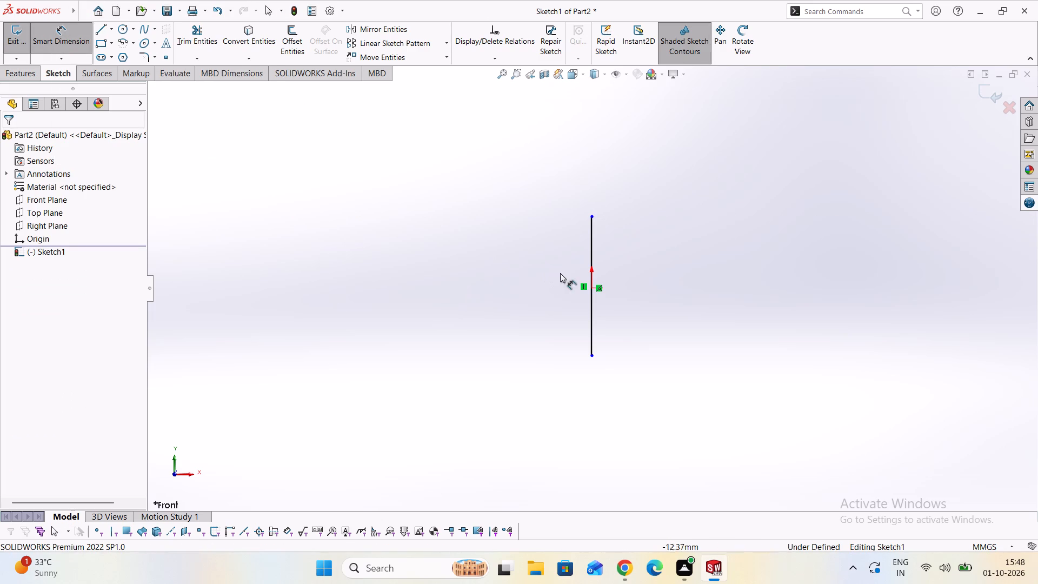
pyautogui.click(591, 263)
pyautogui.click(629, 273)
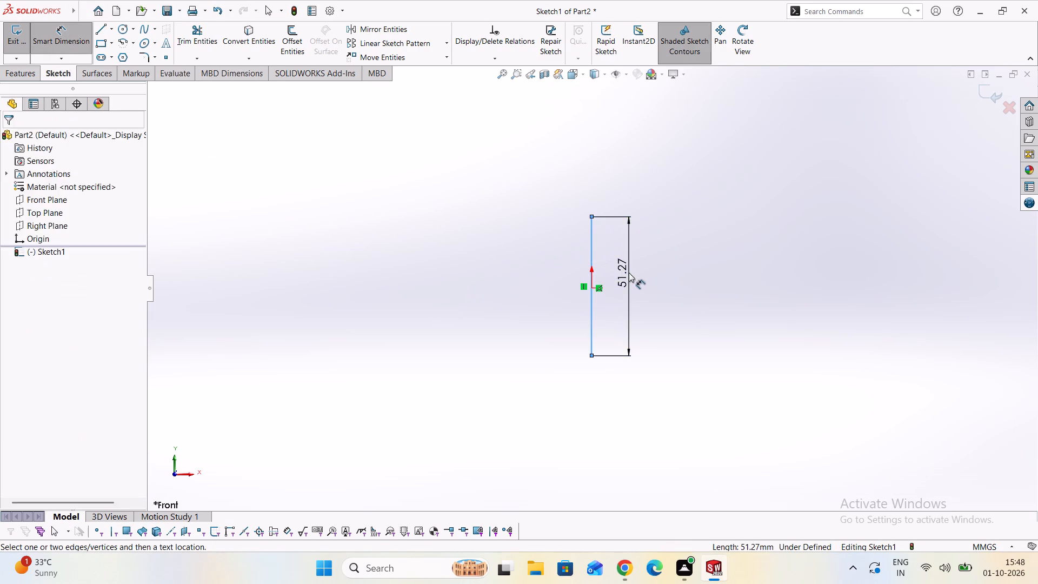
pyautogui.write('50')
pyautogui.press('Return')
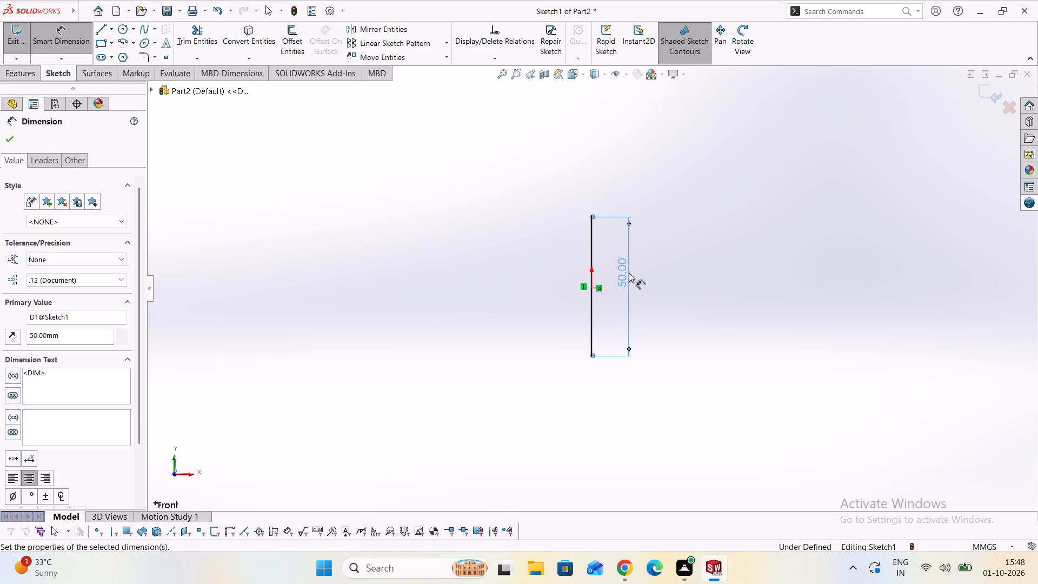
# Dimension the distance from the line's upper endpoint to the origin as 25 mm.
pyautogui.scroll(2, 594, 221)
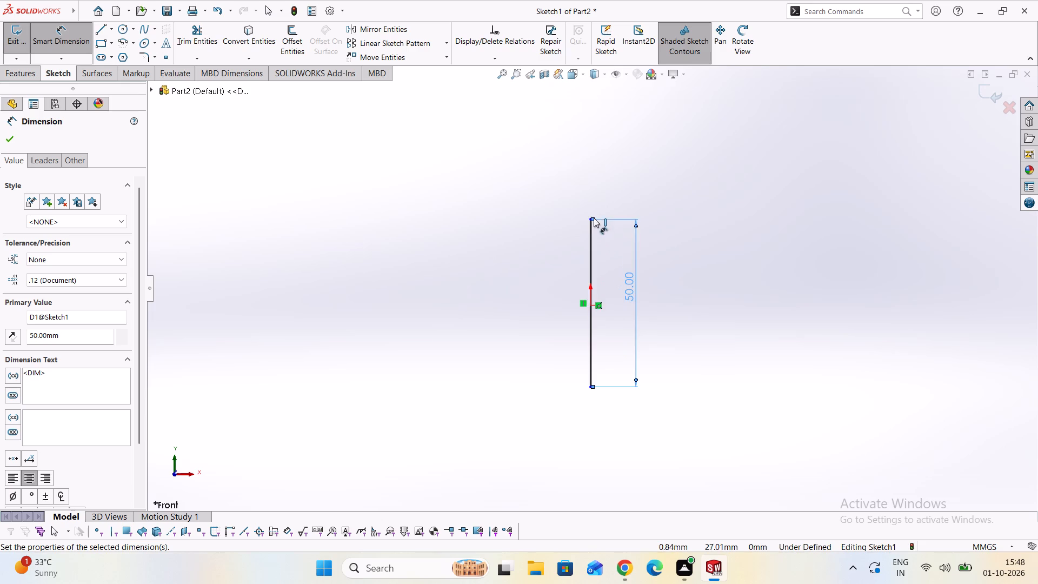
pyautogui.click(590, 221)
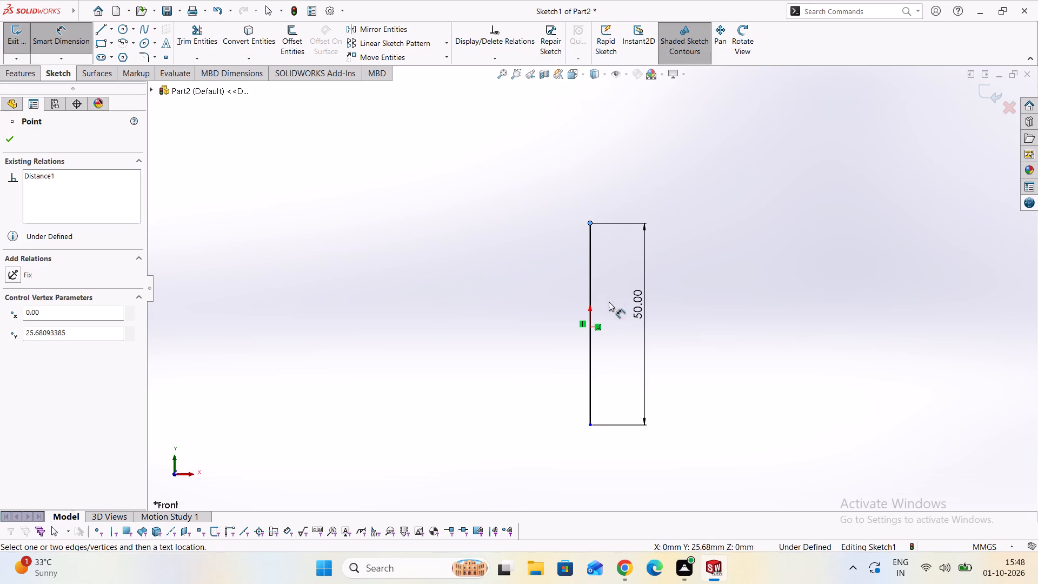
pyautogui.click(591, 328)
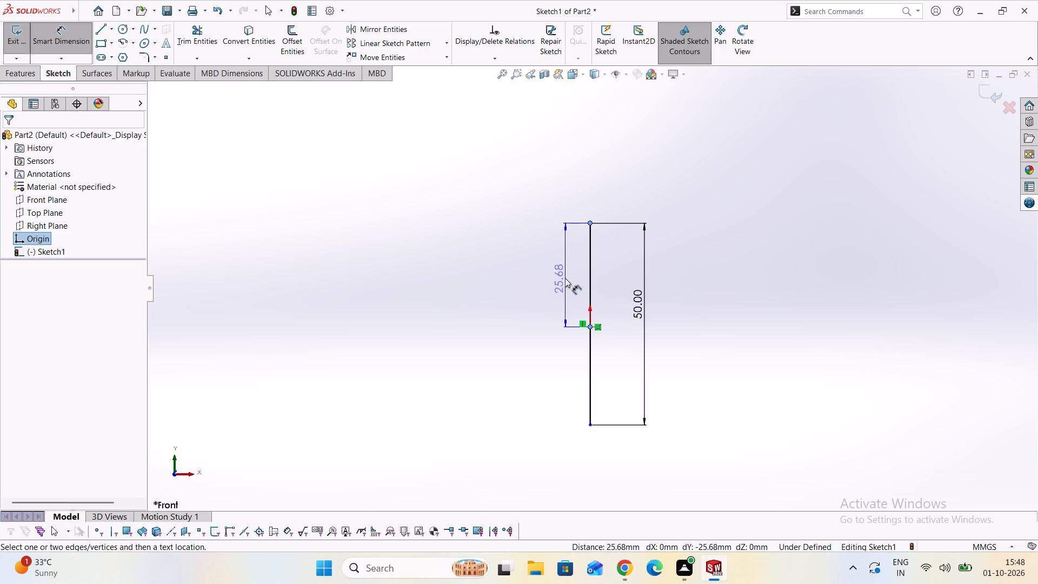
pyautogui.click(554, 277)
pyautogui.write('25')
pyautogui.press('Return')
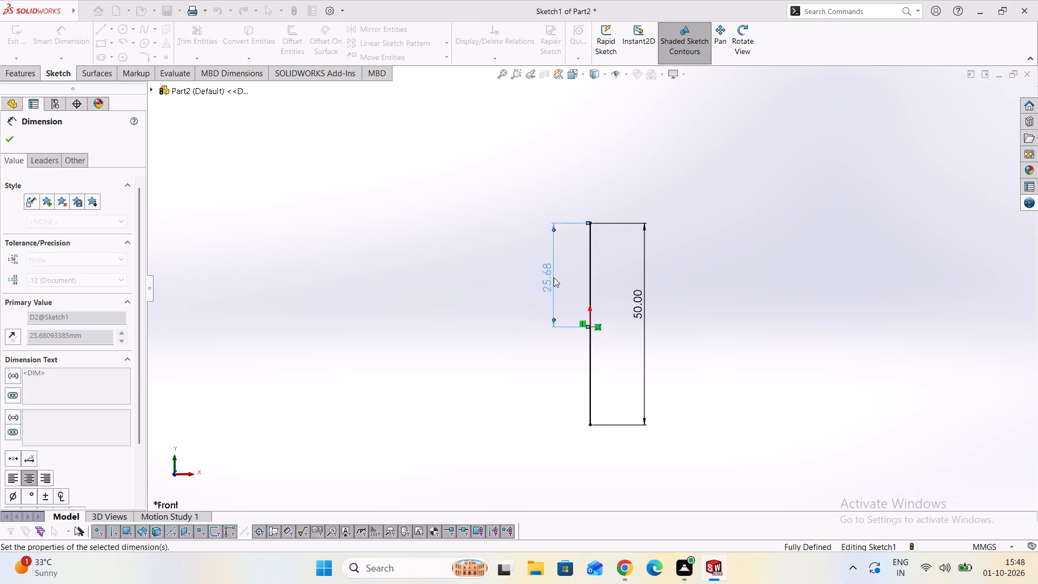
pyautogui.scroll(-1, 569, 327)
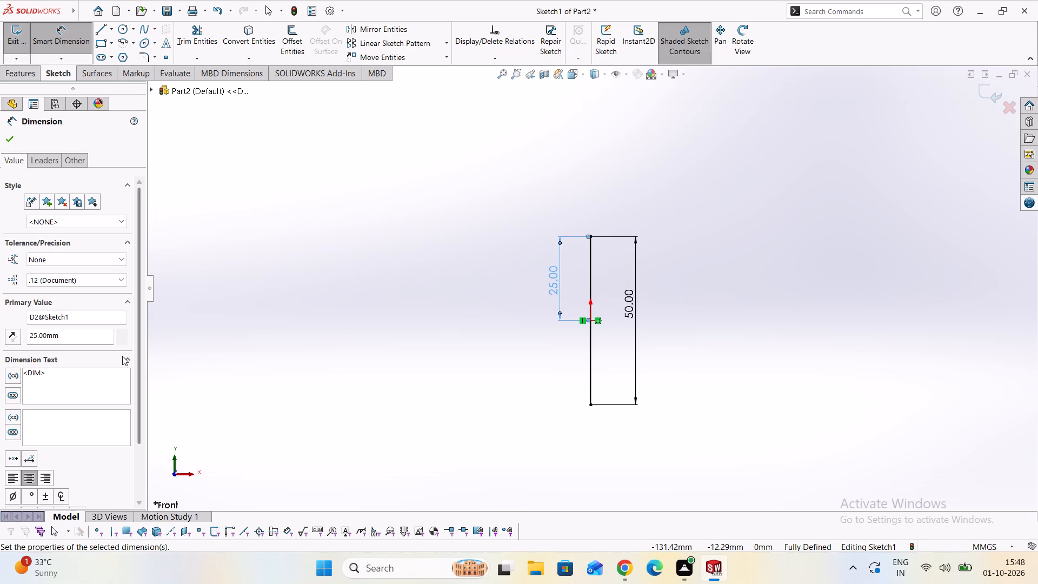
pyautogui.click(12, 138)
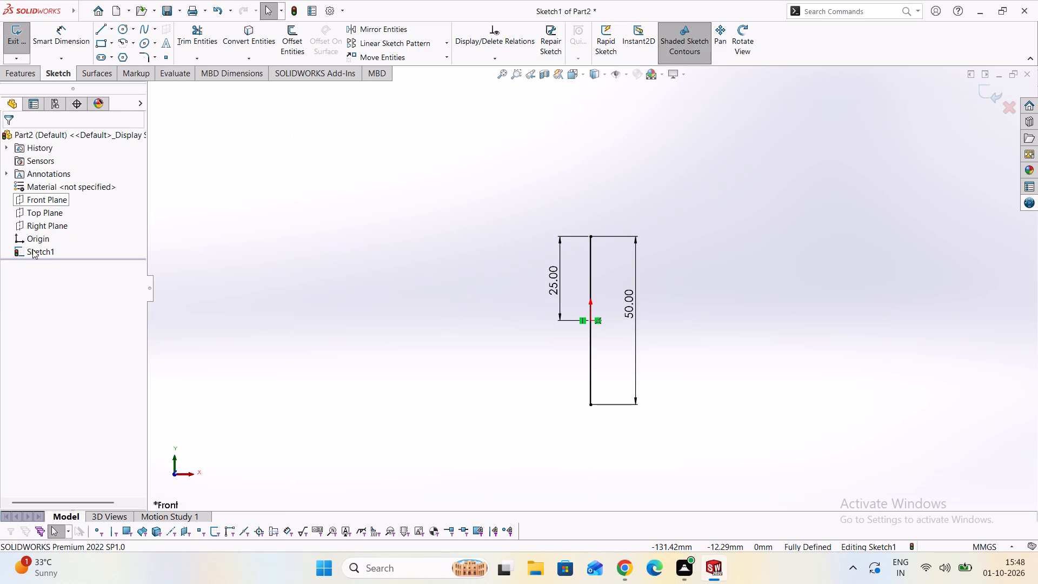
# Exit the sketch containing the 50 mm vertical line.
pyautogui.click(33, 249)
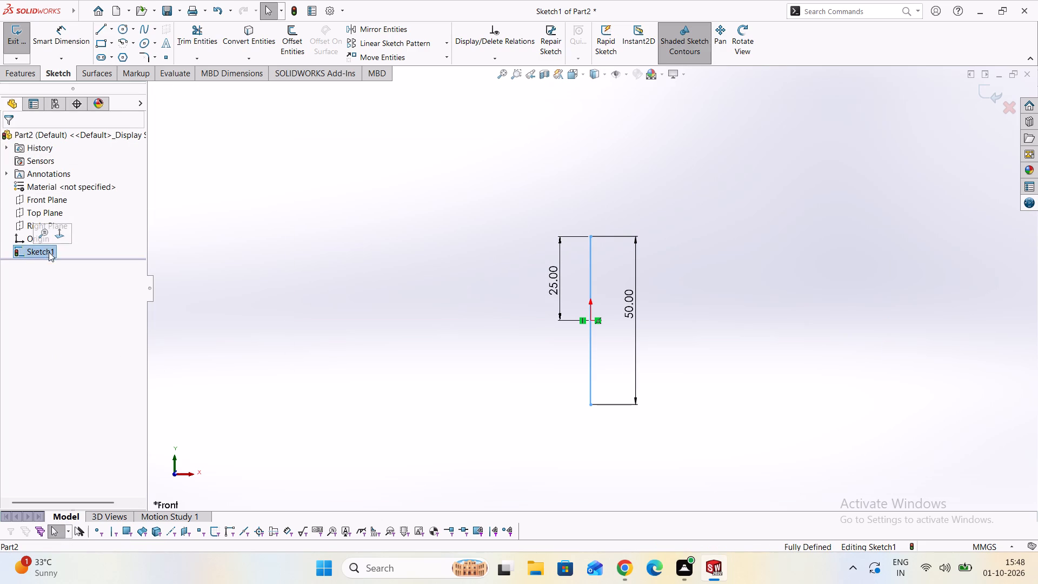
pyautogui.press('Escape')
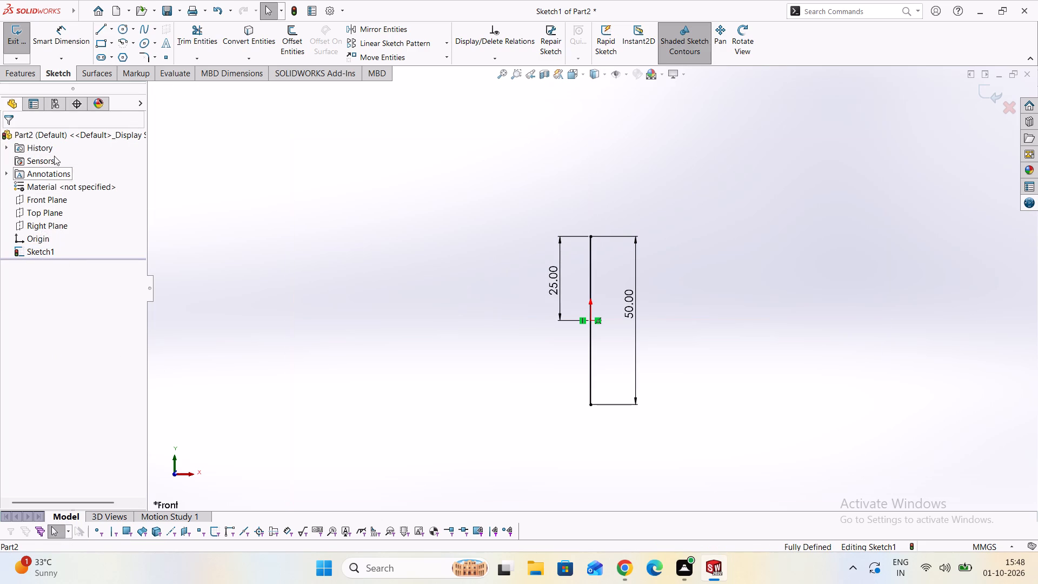
pyautogui.click(22, 44)
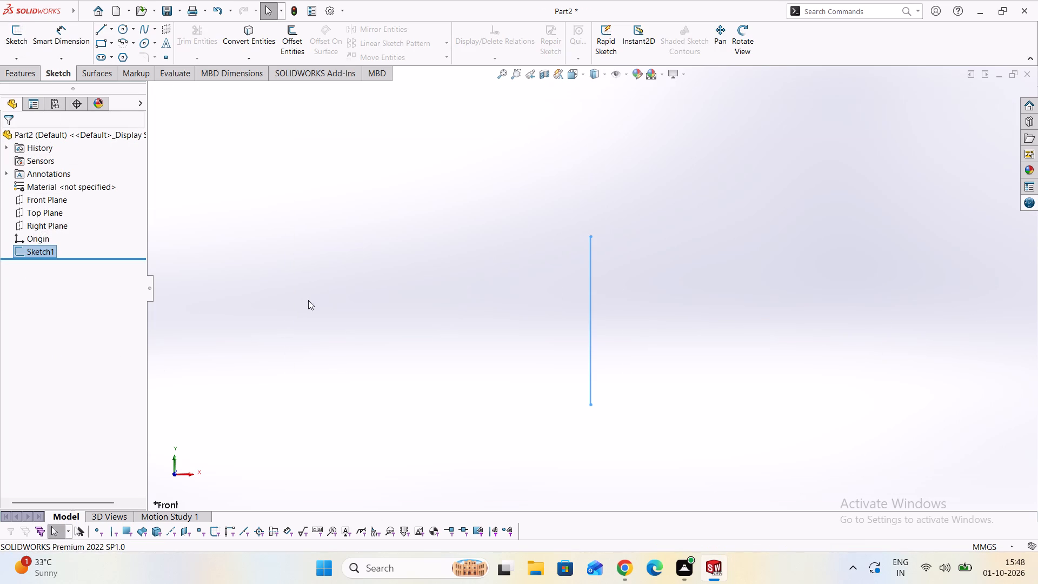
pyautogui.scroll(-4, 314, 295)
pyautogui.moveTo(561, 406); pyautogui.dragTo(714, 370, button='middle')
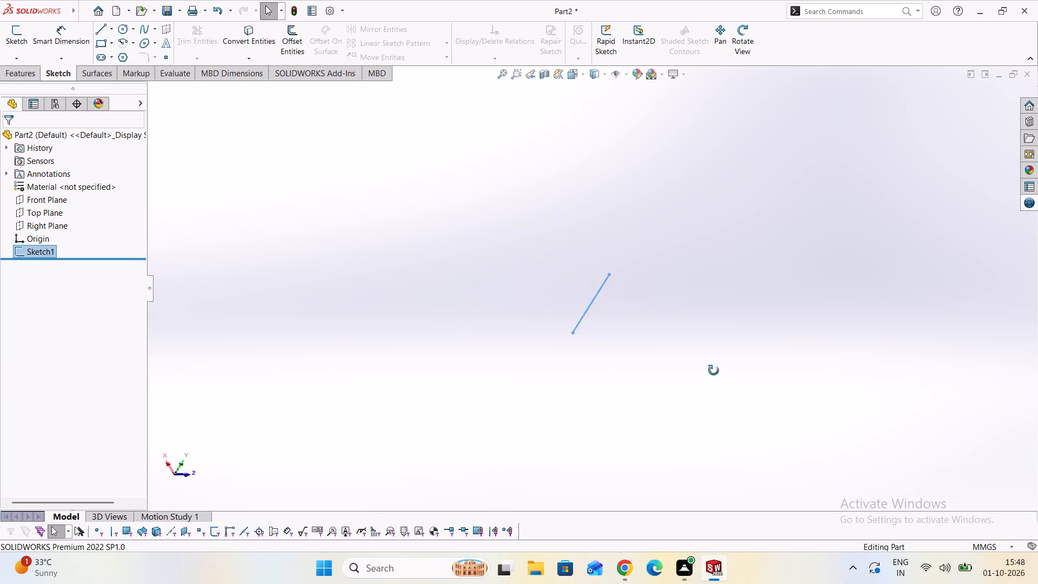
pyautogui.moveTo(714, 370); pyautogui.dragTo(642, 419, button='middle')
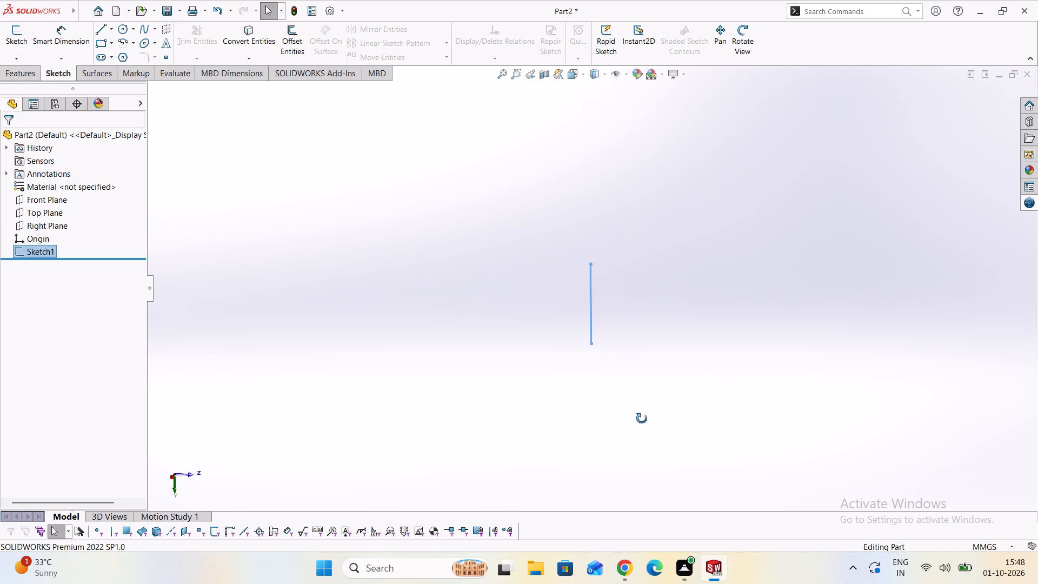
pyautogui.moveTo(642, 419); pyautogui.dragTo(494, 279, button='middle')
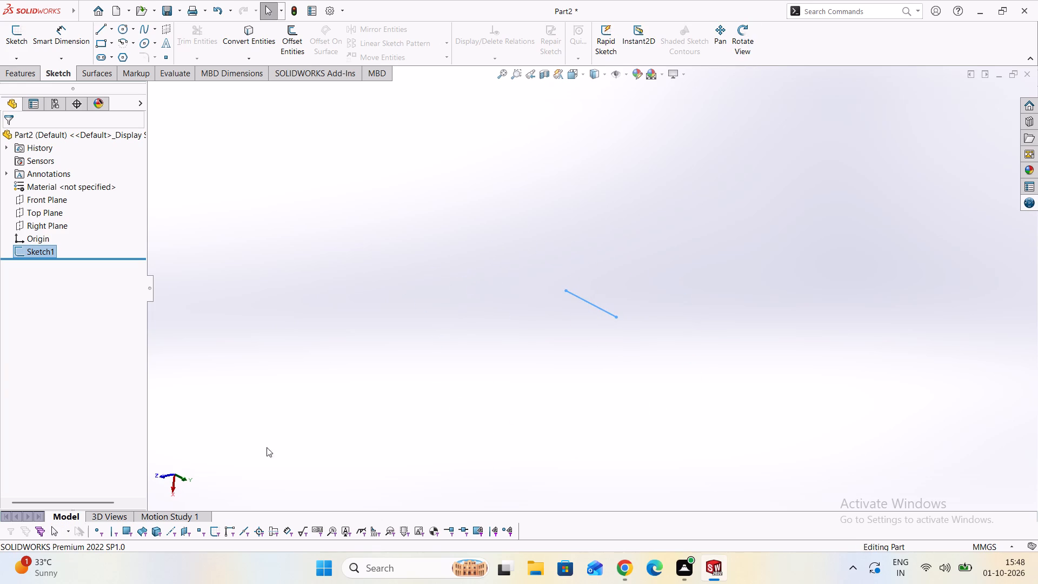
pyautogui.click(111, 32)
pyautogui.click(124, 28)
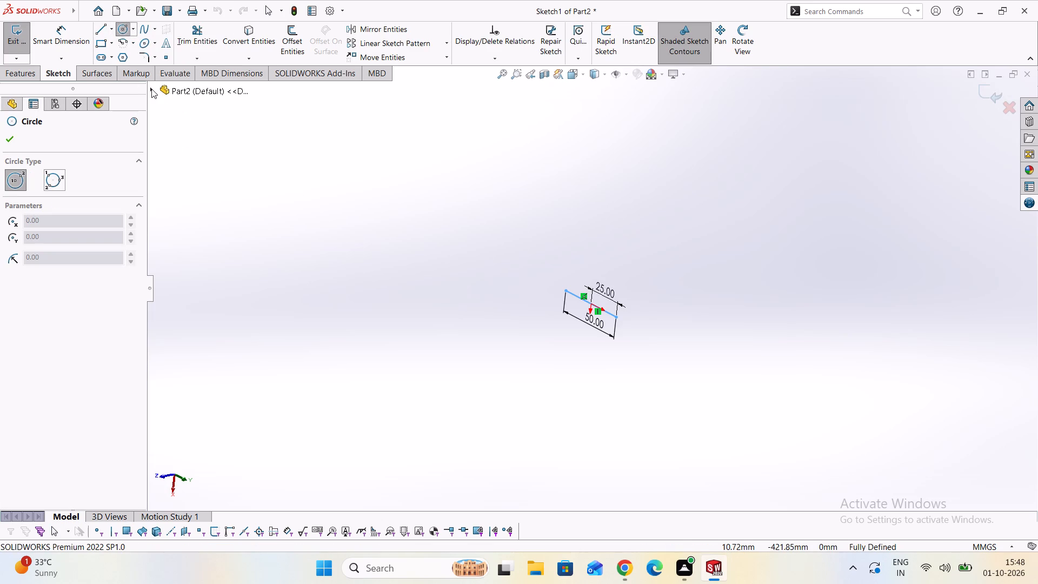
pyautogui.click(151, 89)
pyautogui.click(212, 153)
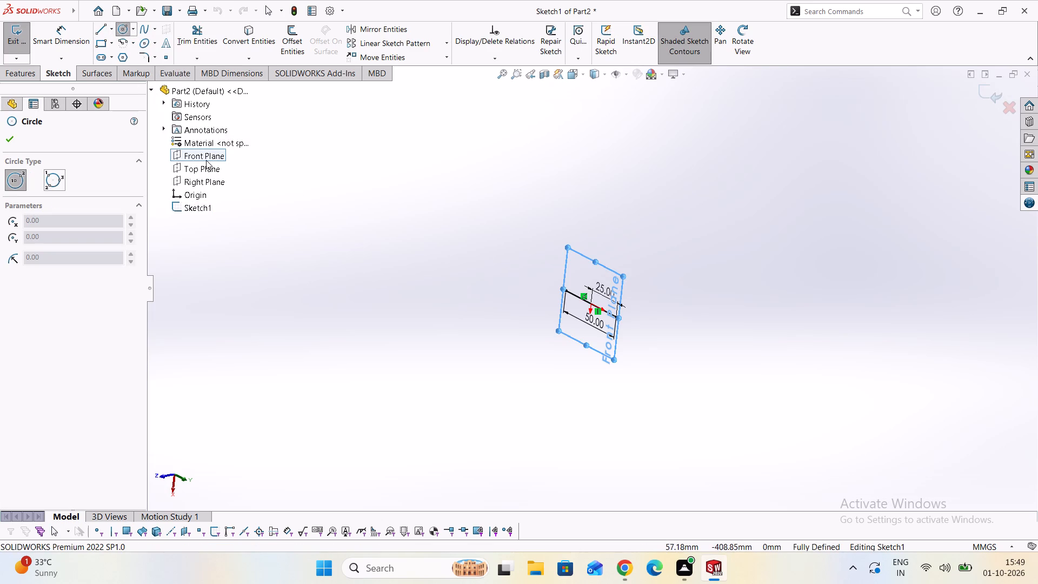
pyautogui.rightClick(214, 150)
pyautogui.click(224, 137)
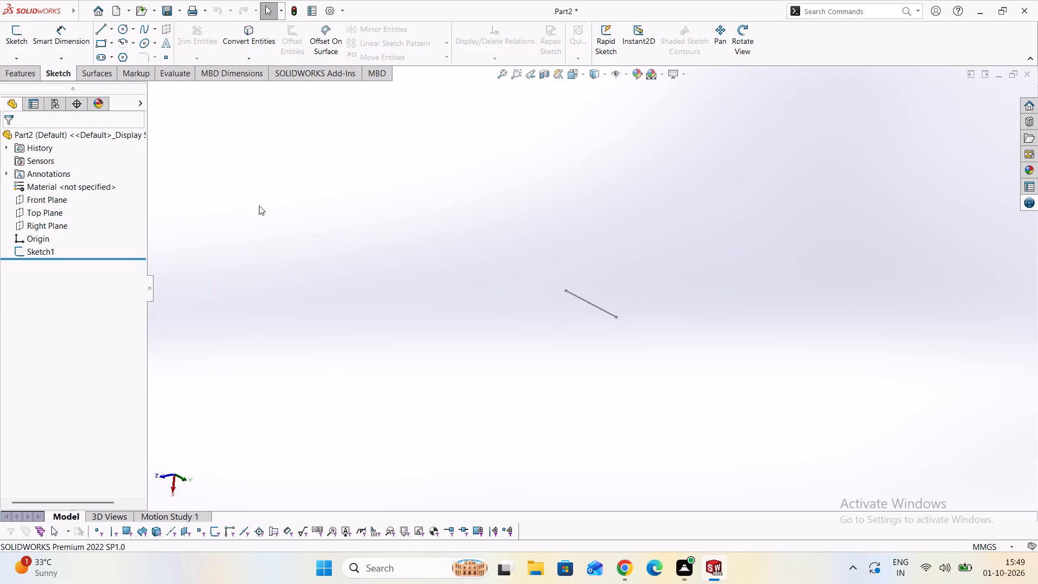
# In a new sketch on the Front Plane, draw a circle of about 2.5 mm radius beside the vertical line's lower end, about 16.5 mm to its left.
pyautogui.rightClick(52, 200)
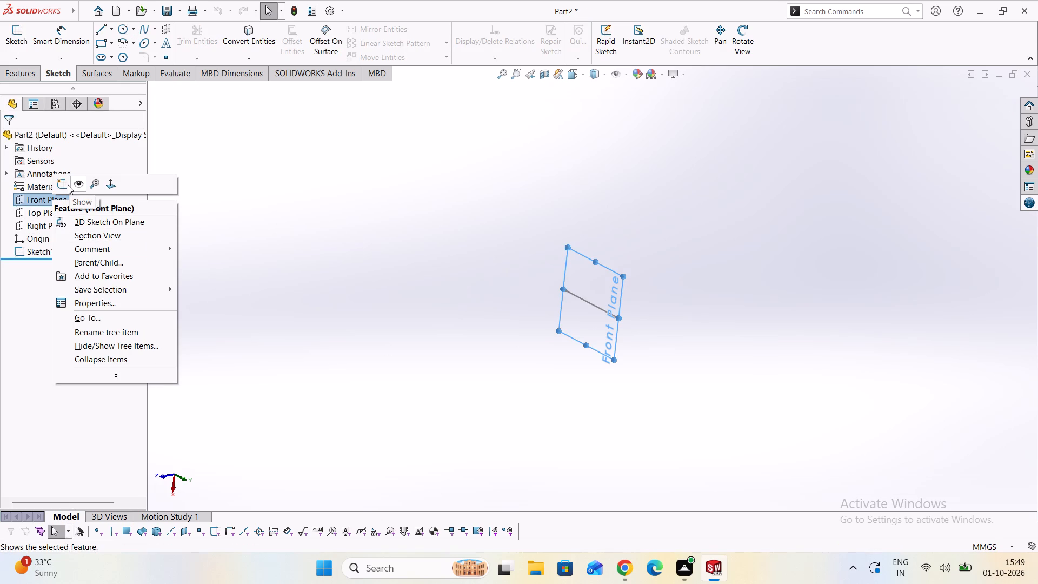
pyautogui.click(67, 185)
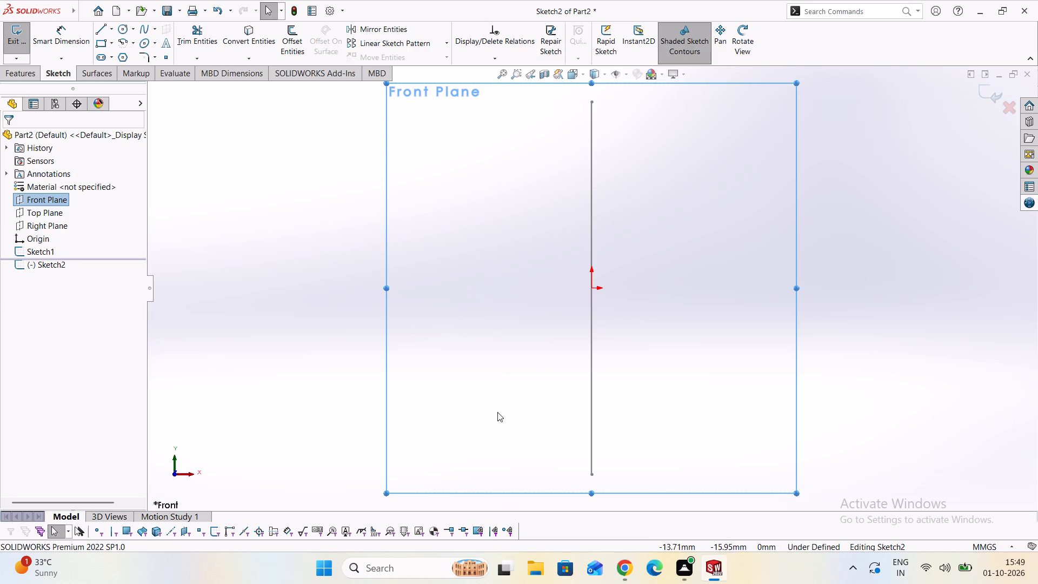
pyautogui.click(123, 33)
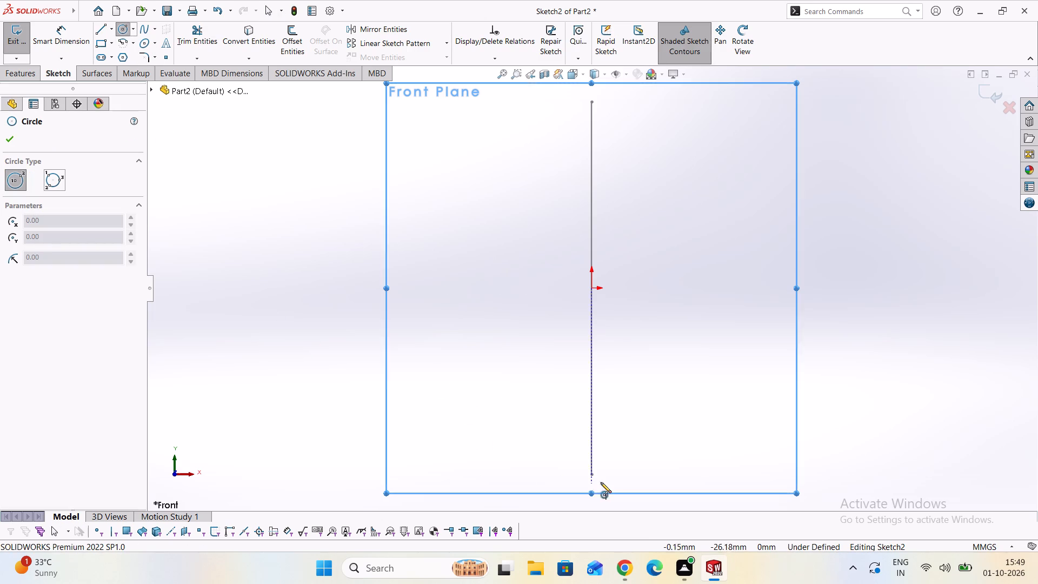
pyautogui.click(468, 476)
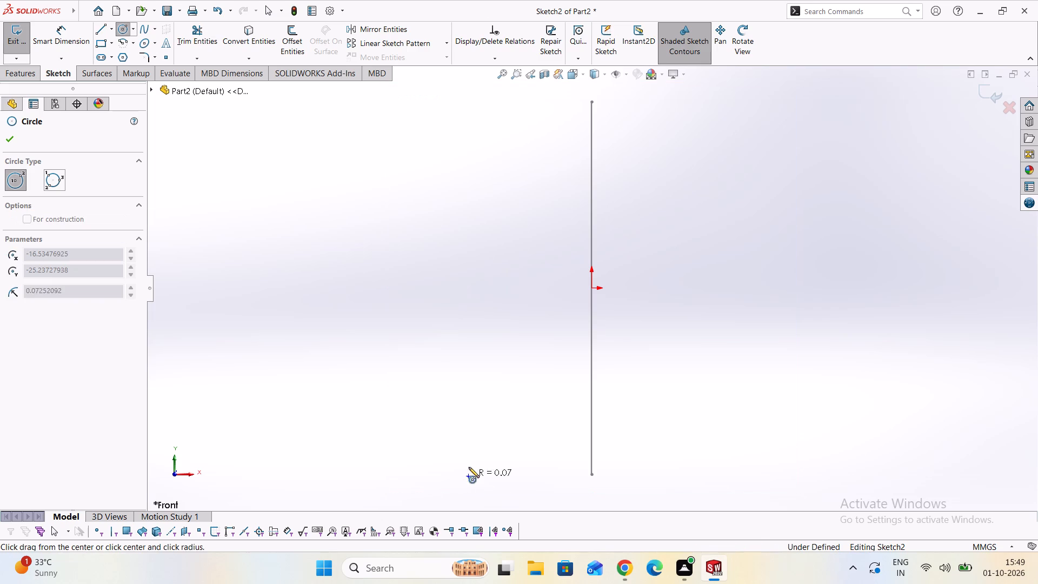
pyautogui.click(472, 458)
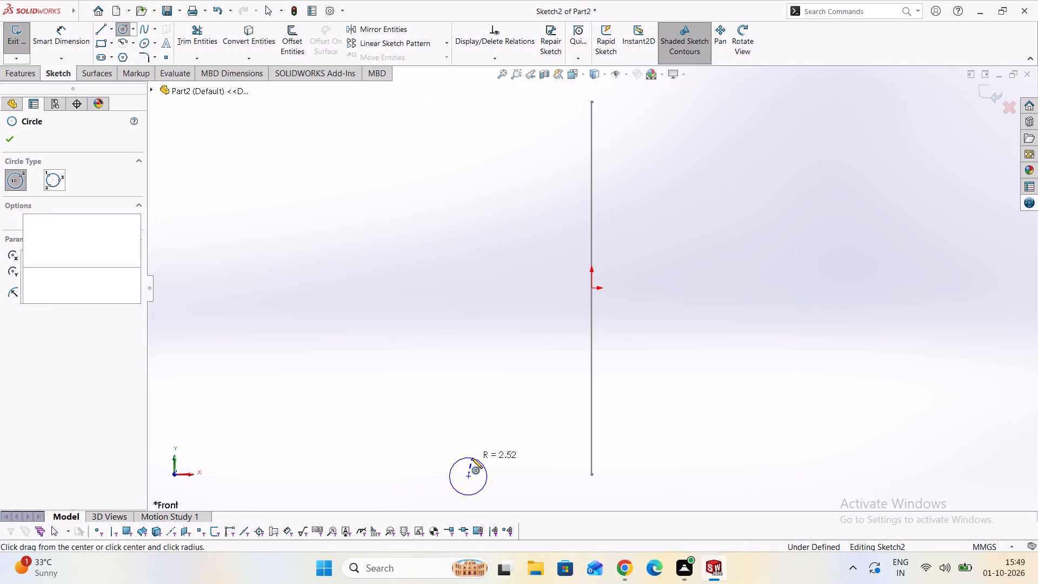
# Dimension the circle's diameter as 5 mm.
pyautogui.scroll(-2, 438, 436)
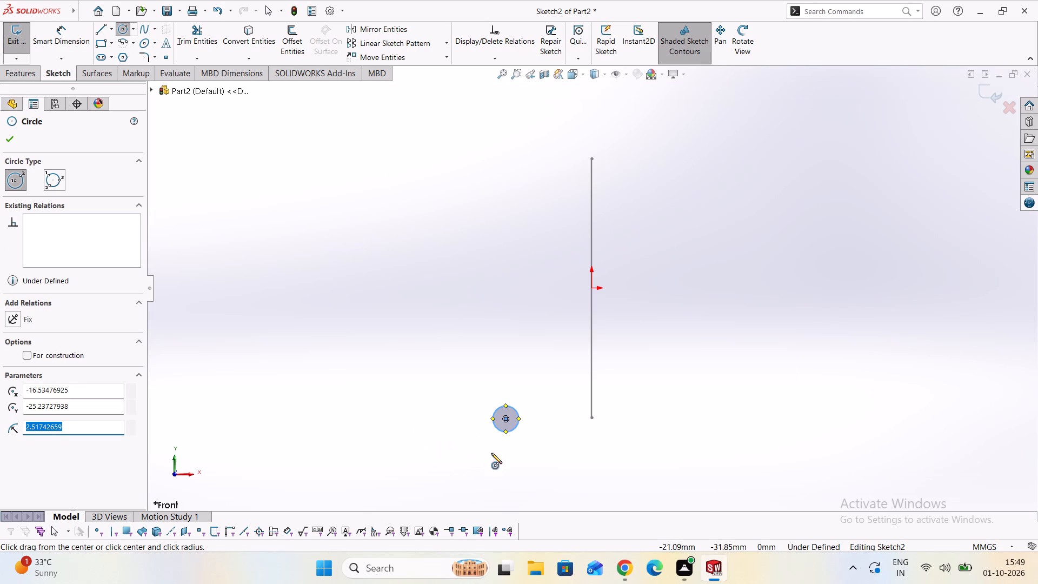
pyautogui.scroll(2, 515, 428)
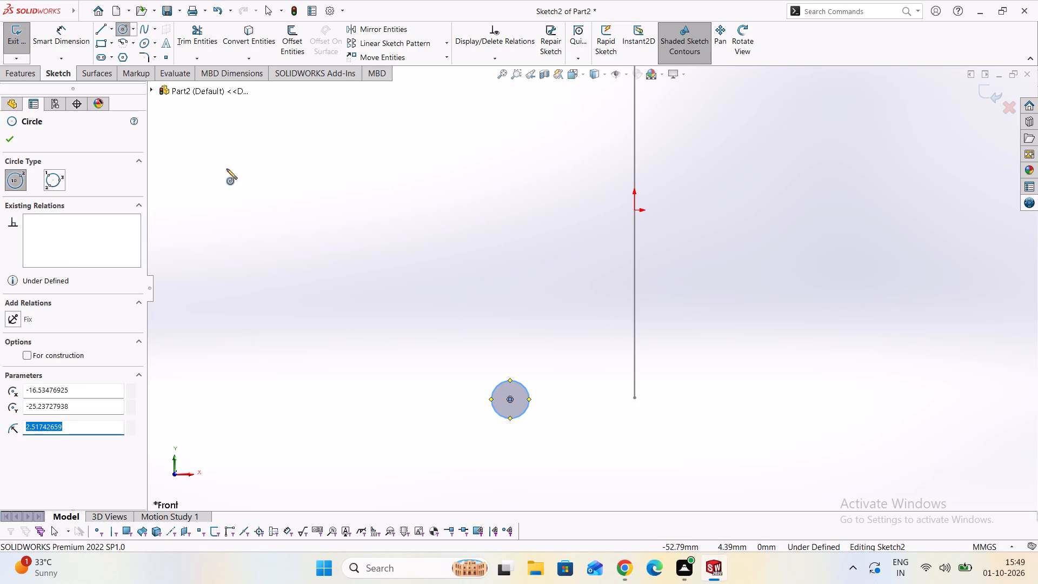
pyautogui.click(60, 49)
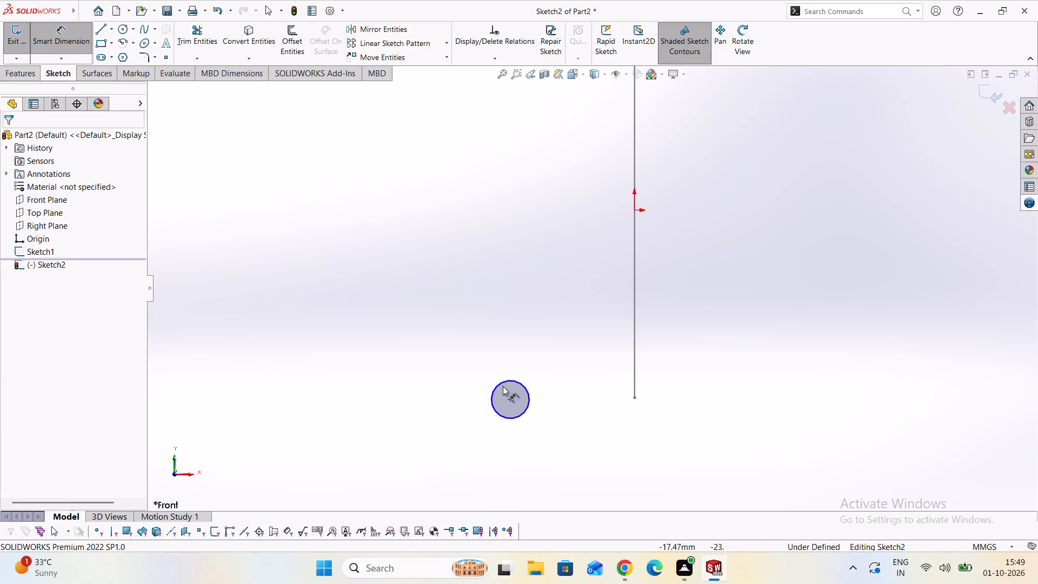
pyautogui.click(501, 383)
pyautogui.click(419, 335)
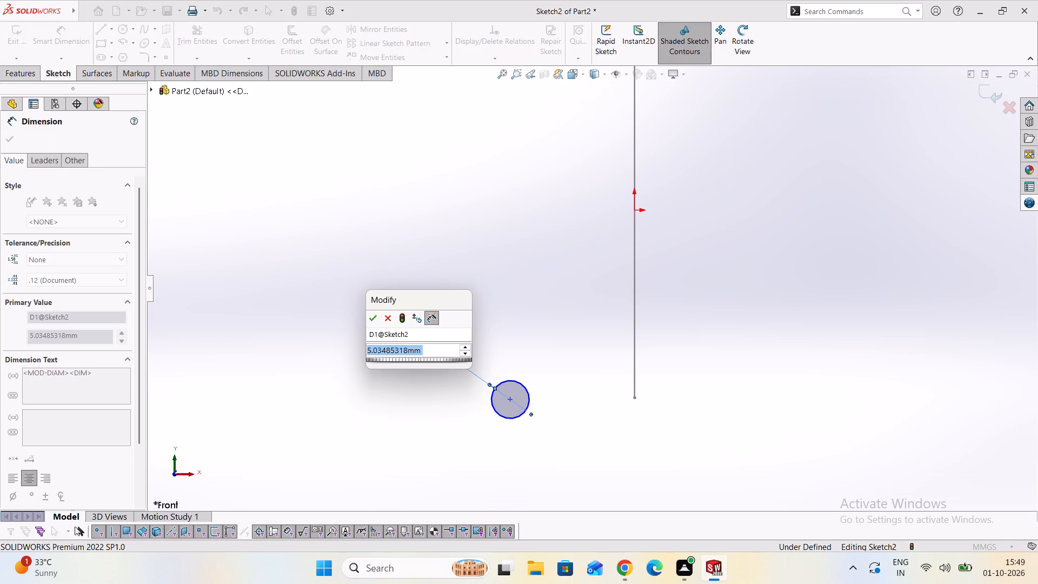
pyautogui.press('5')
pyautogui.press('Return')
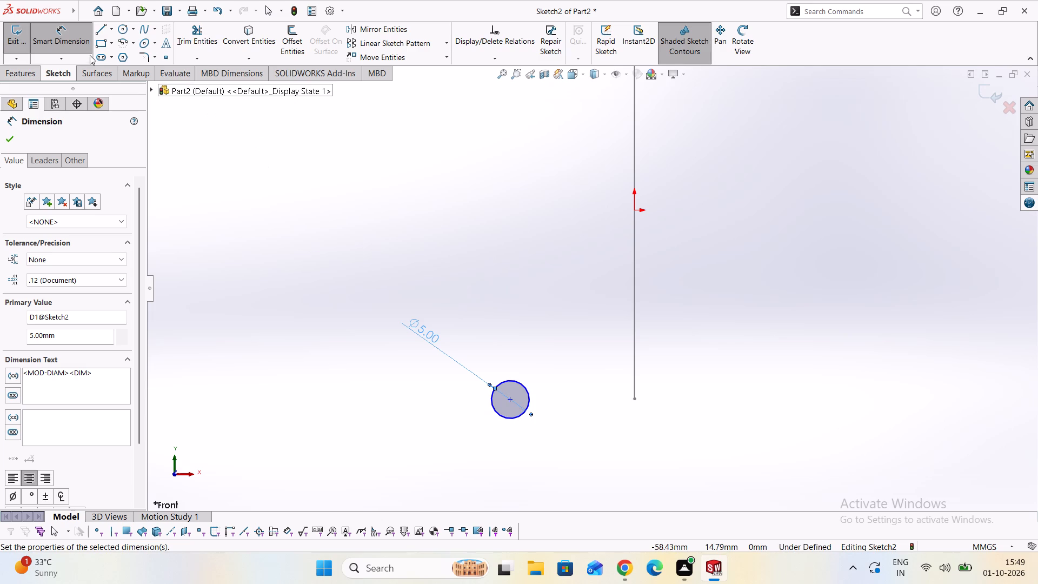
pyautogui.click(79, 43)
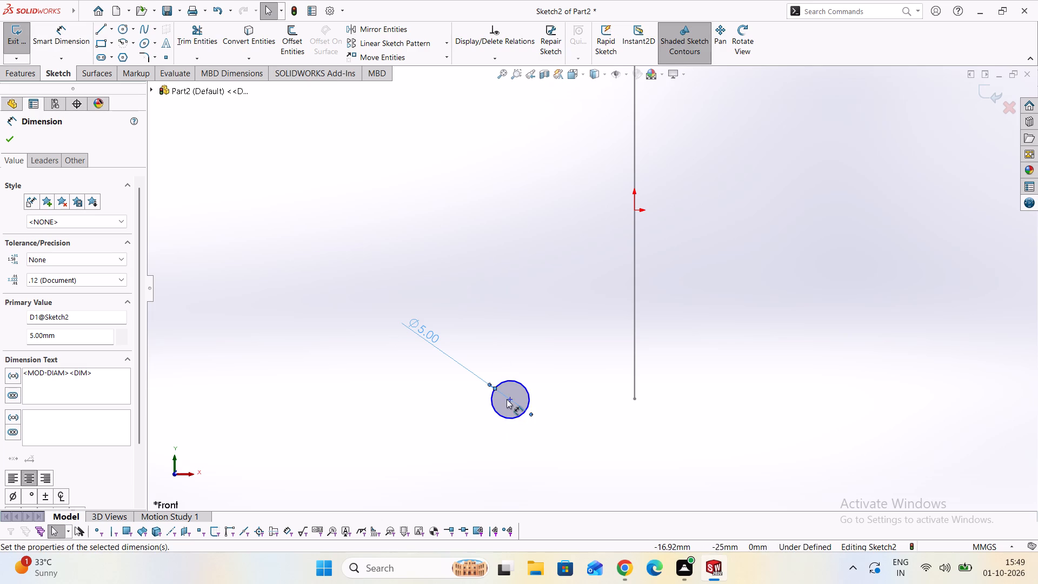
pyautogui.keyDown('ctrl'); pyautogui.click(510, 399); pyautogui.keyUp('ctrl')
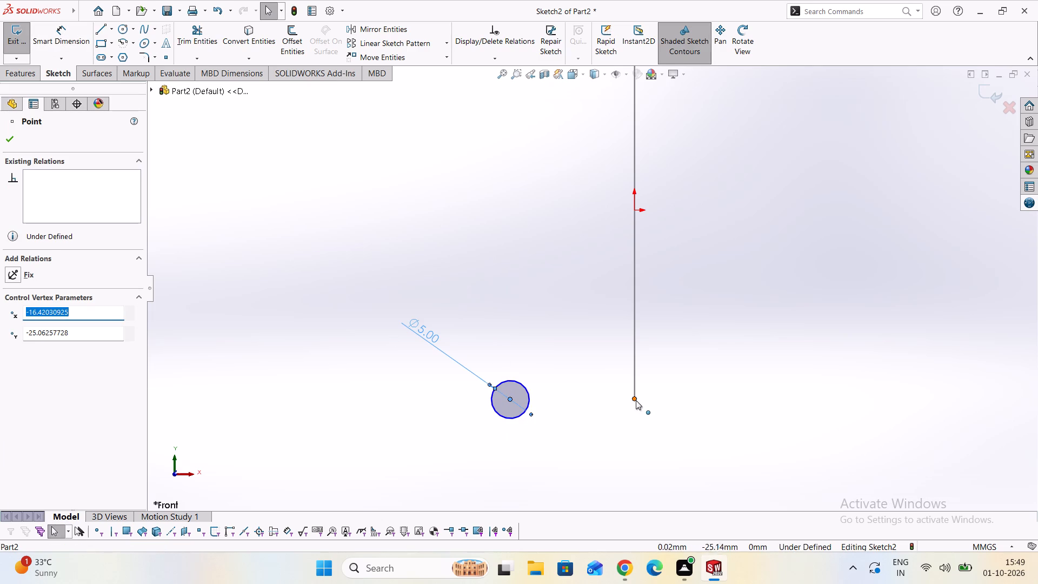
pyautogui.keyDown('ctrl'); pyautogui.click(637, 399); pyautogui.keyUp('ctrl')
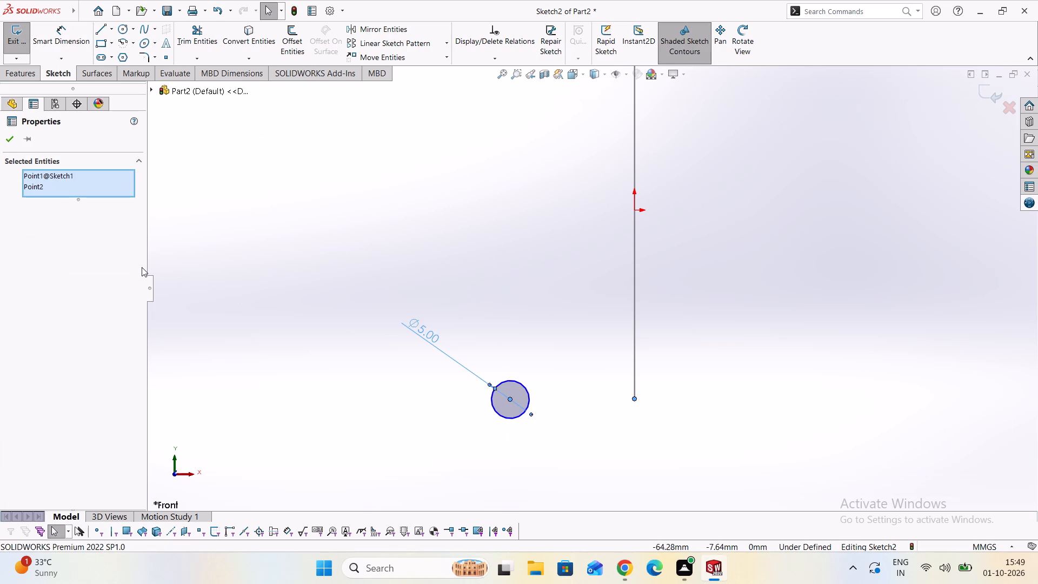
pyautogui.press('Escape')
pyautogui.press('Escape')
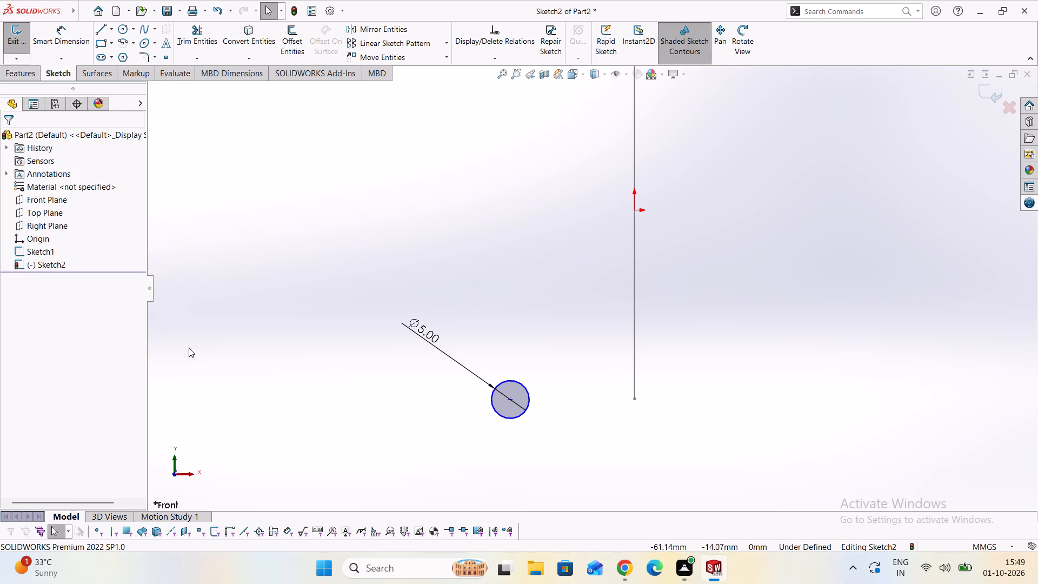
# Add a Horizontal relation between the vertical line's lower endpoint and the circle's centre.
pyautogui.keyDown('ctrl'); pyautogui.click(634, 400); pyautogui.keyUp('ctrl')
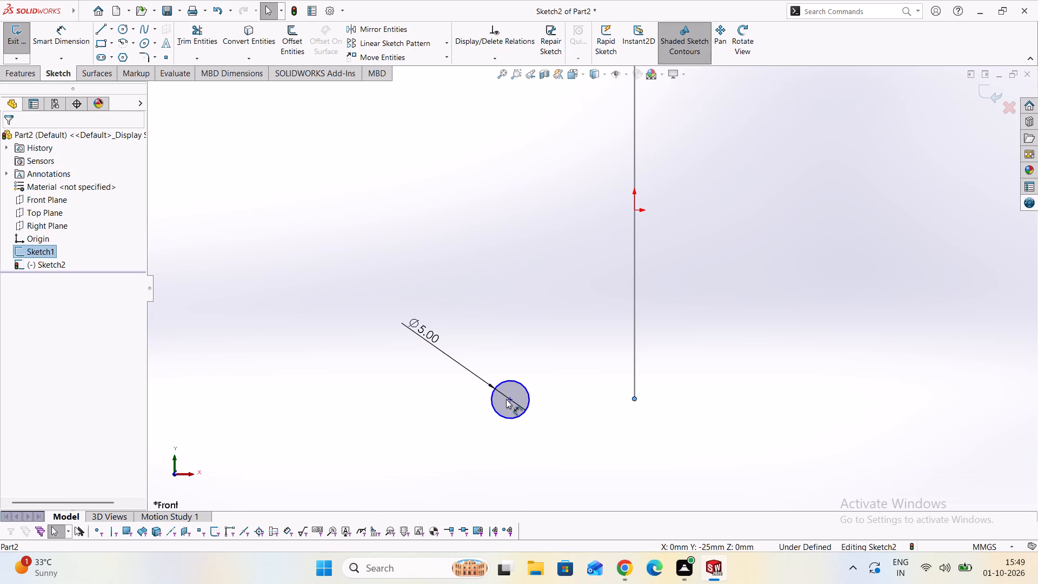
pyautogui.keyDown('ctrl'); pyautogui.click(509, 400); pyautogui.keyUp('ctrl')
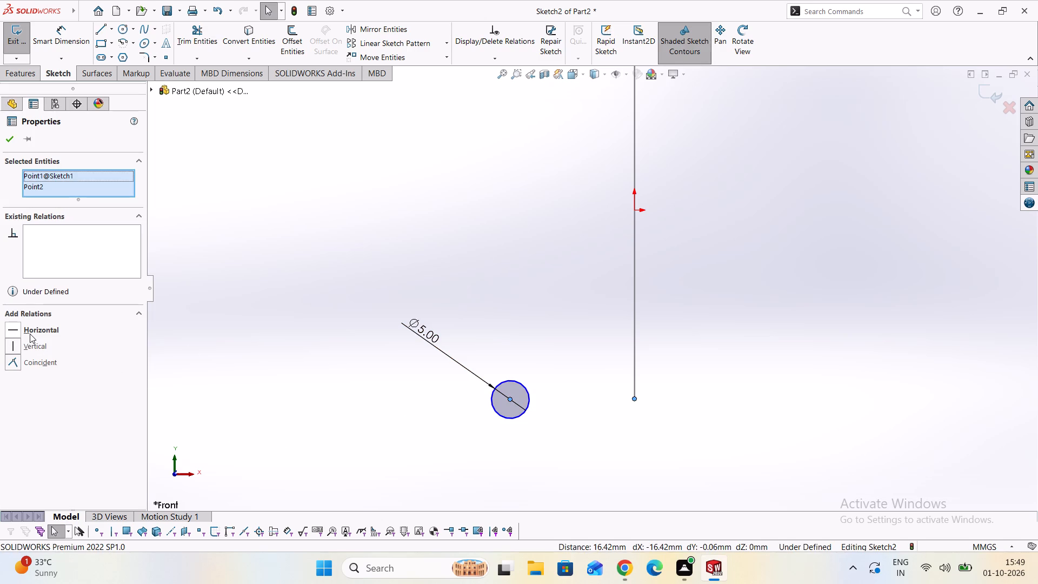
pyautogui.click(30, 334)
pyautogui.scroll(-1, 561, 451)
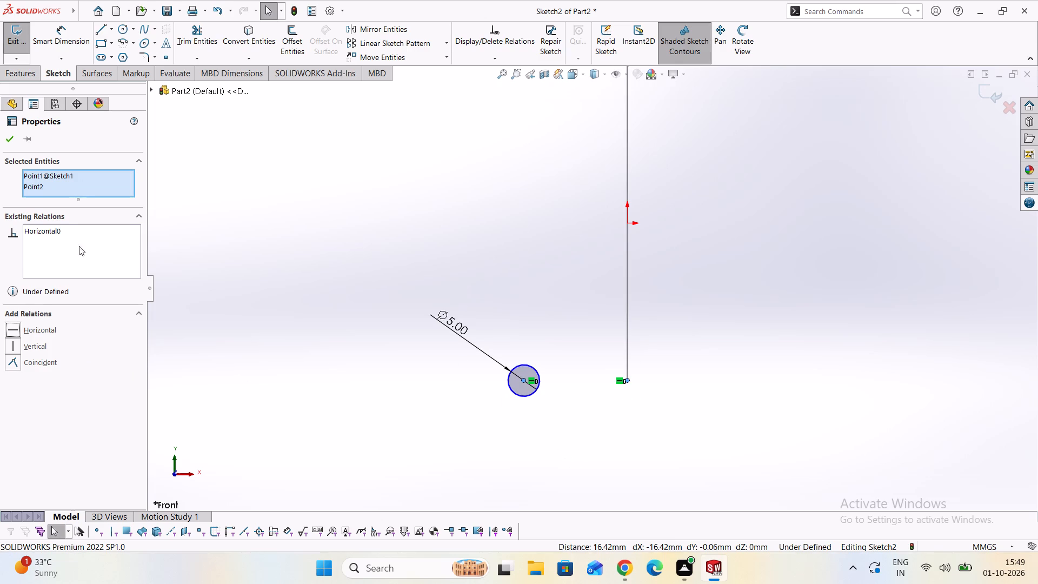
pyautogui.click(10, 143)
# Dimension the distance from the circle's centre to the vertical line's lower endpoint as 20 mm.
pyautogui.scroll(1, 616, 430)
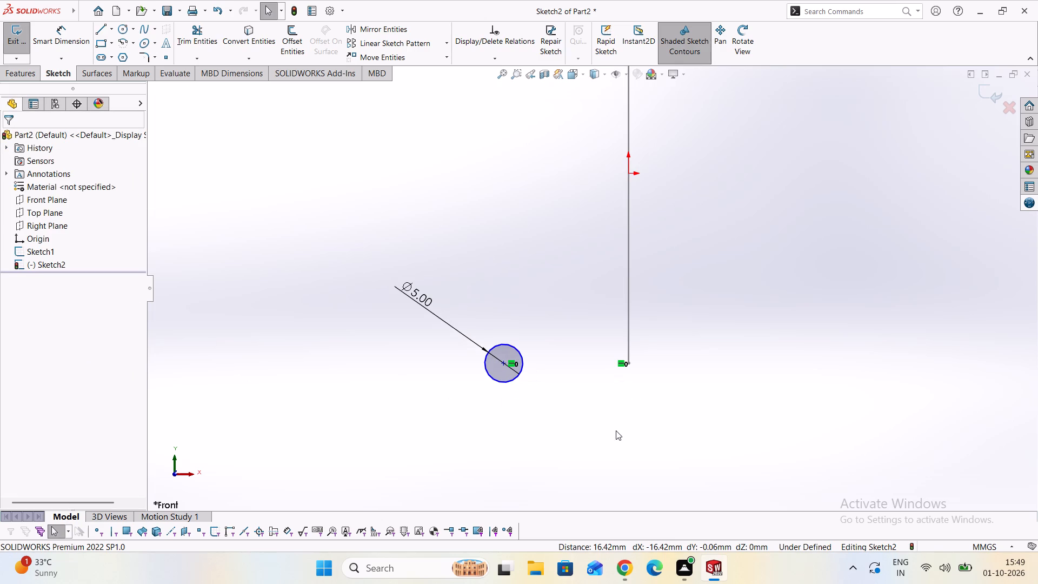
pyautogui.click(56, 29)
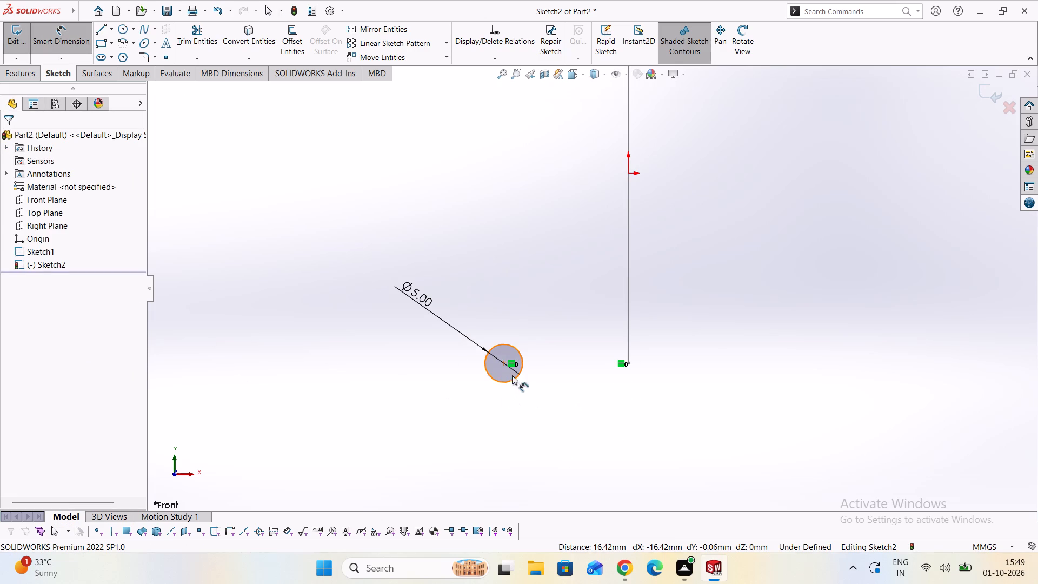
pyautogui.click(503, 366)
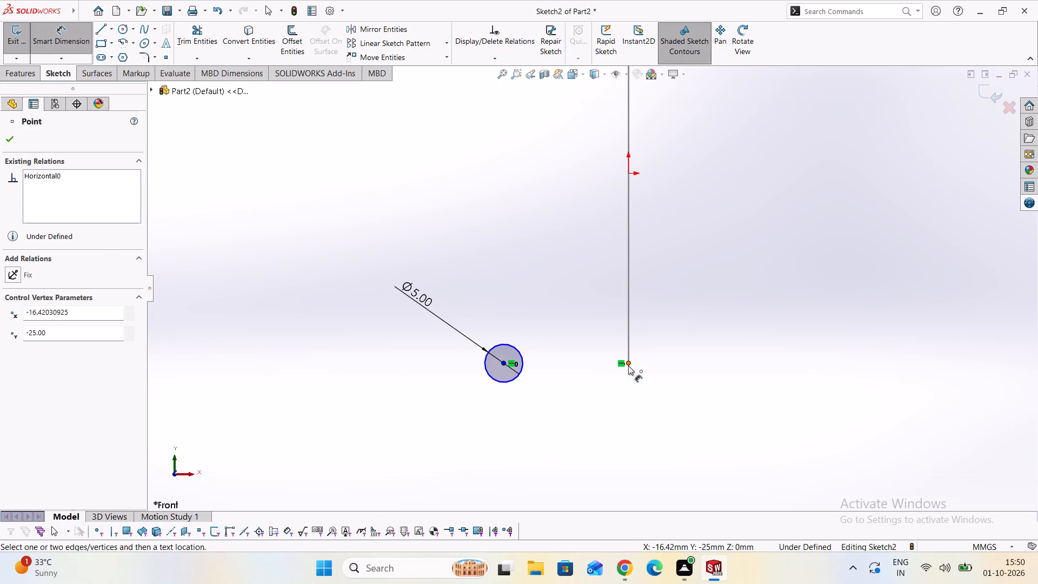
pyautogui.click(628, 366)
pyautogui.click(577, 431)
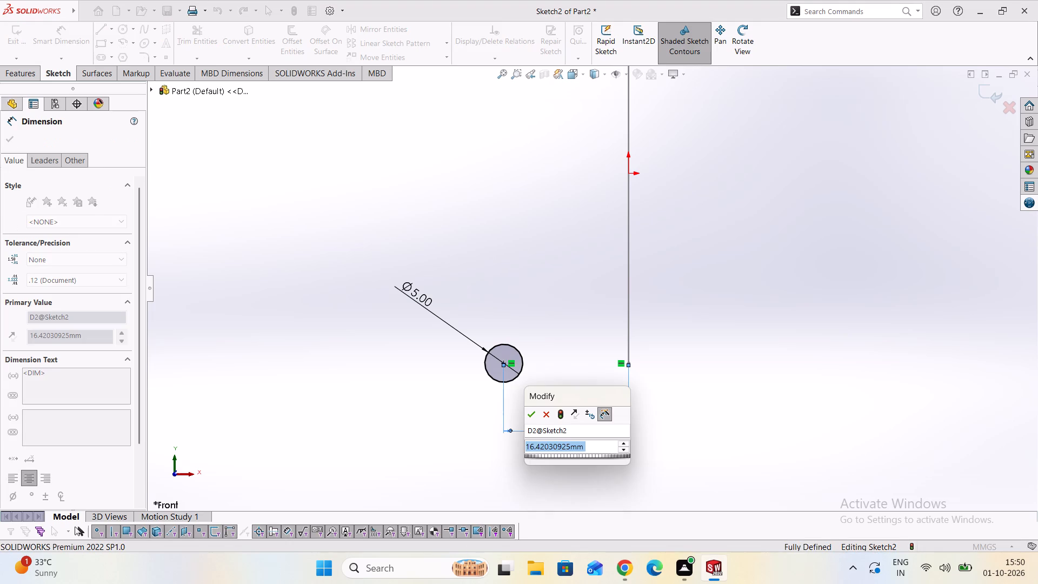
pyautogui.write('20')
pyautogui.press('Return')
pyautogui.scroll(-2, 577, 431)
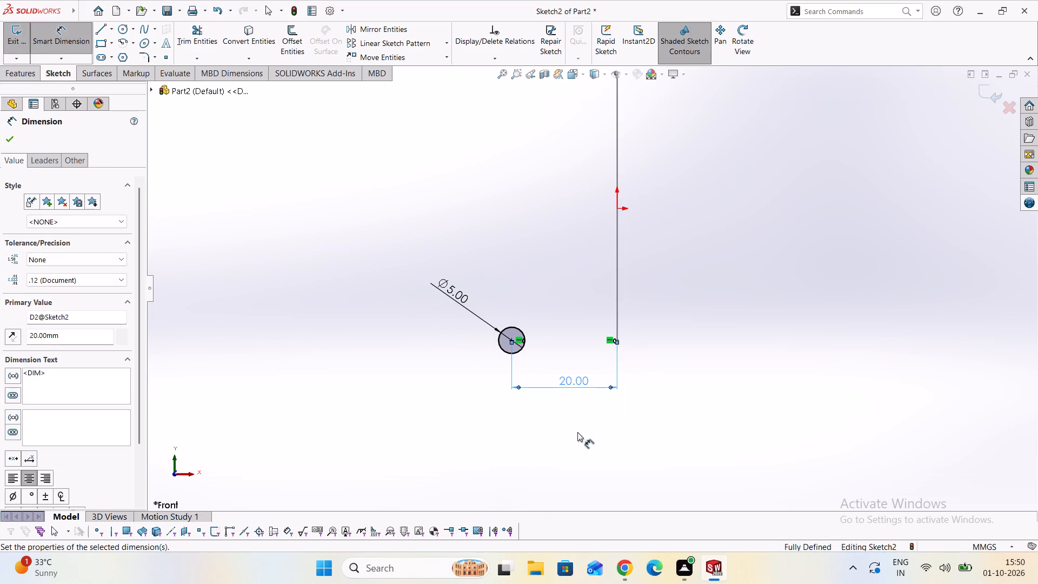
pyautogui.click(14, 138)
# Start a Swept Boss/Base with the 5 mm circle as the profile and the 50 mm vertical line as the path.
pyautogui.scroll(-2, 356, 388)
pyautogui.scroll(-2, 605, 373)
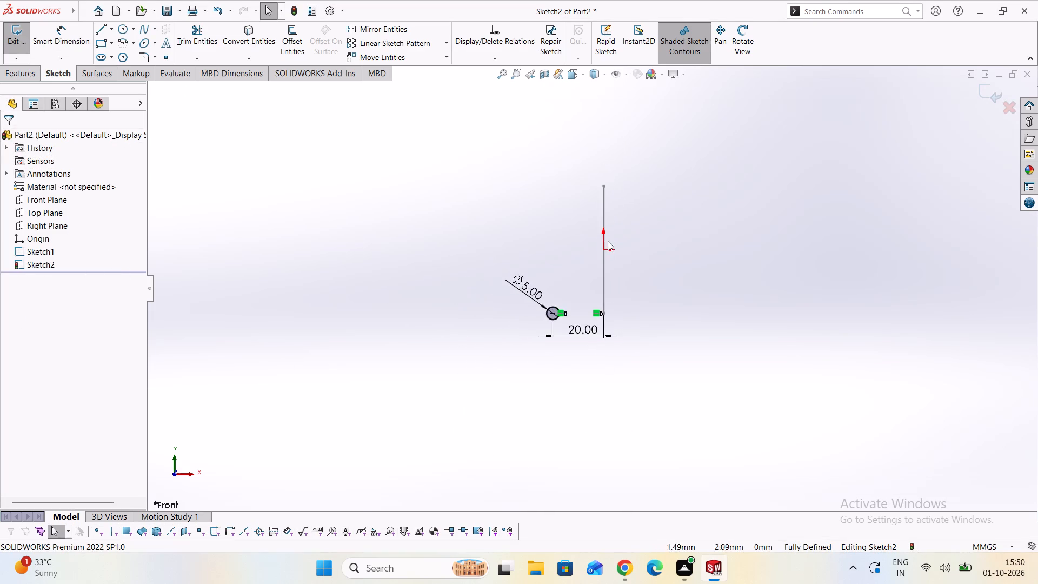
pyautogui.scroll(5, 609, 234)
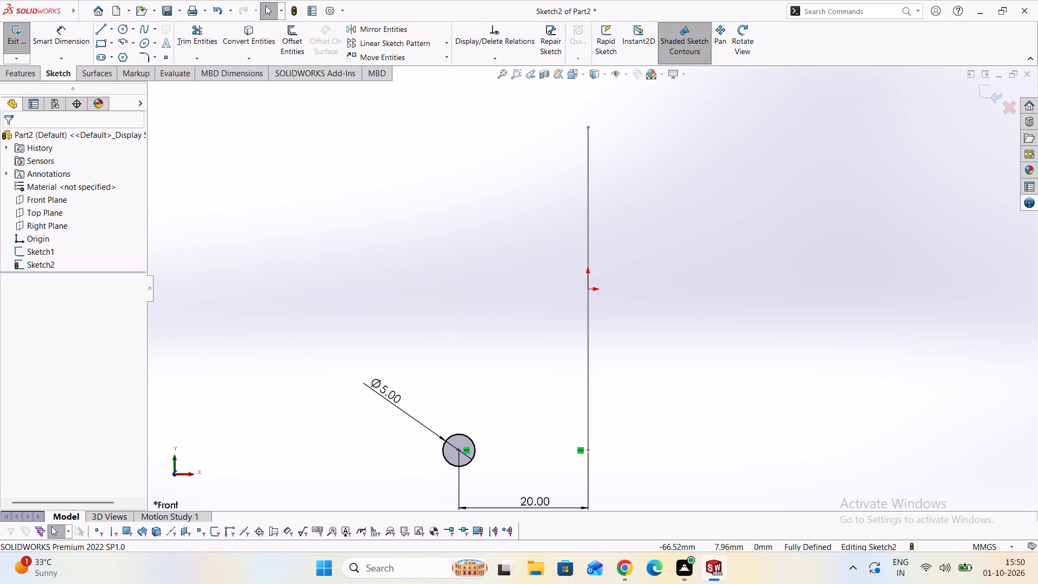
pyautogui.click(32, 75)
pyautogui.click(102, 32)
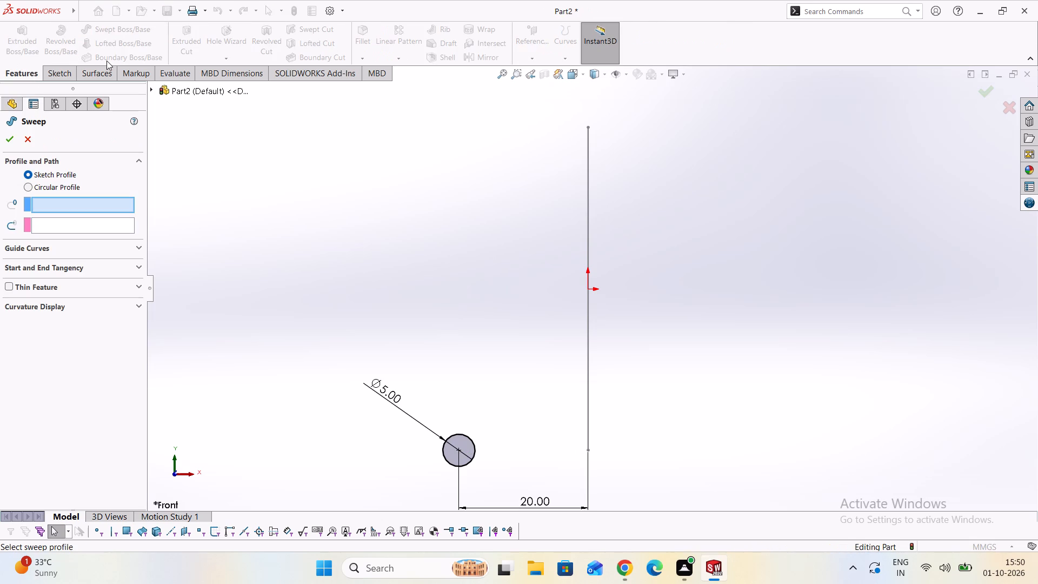
pyautogui.click(472, 462)
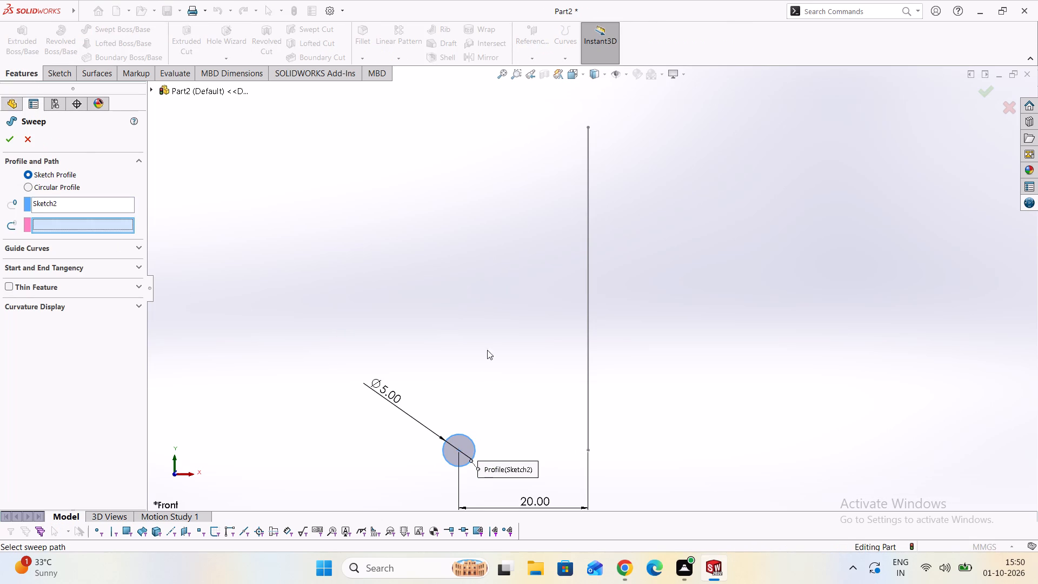
pyautogui.click(587, 346)
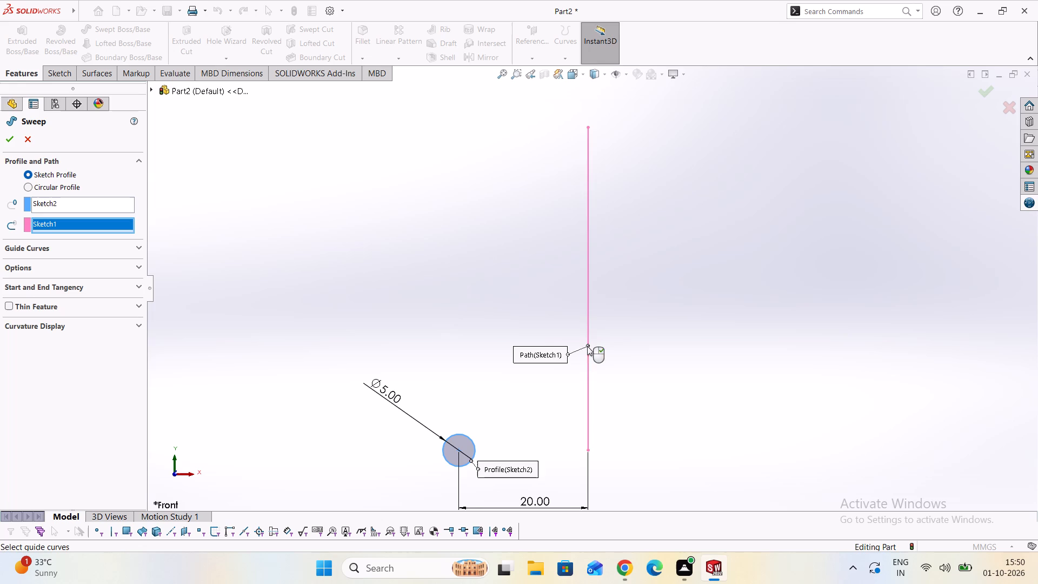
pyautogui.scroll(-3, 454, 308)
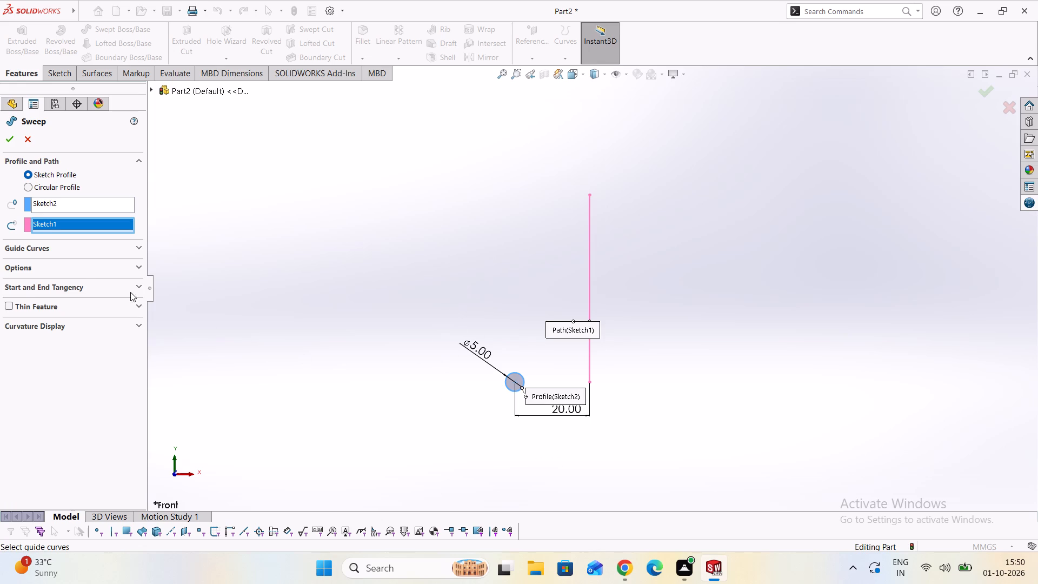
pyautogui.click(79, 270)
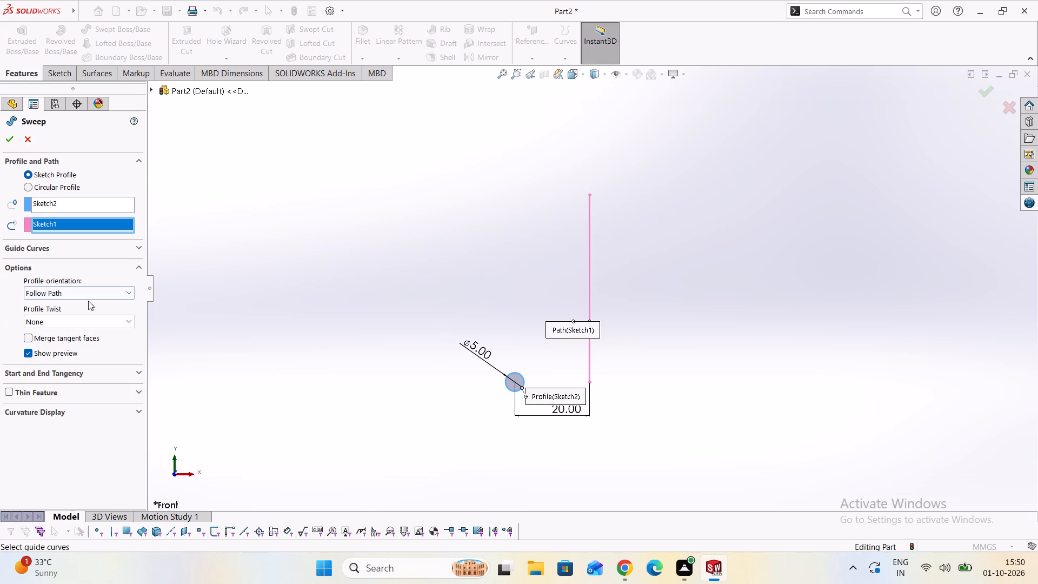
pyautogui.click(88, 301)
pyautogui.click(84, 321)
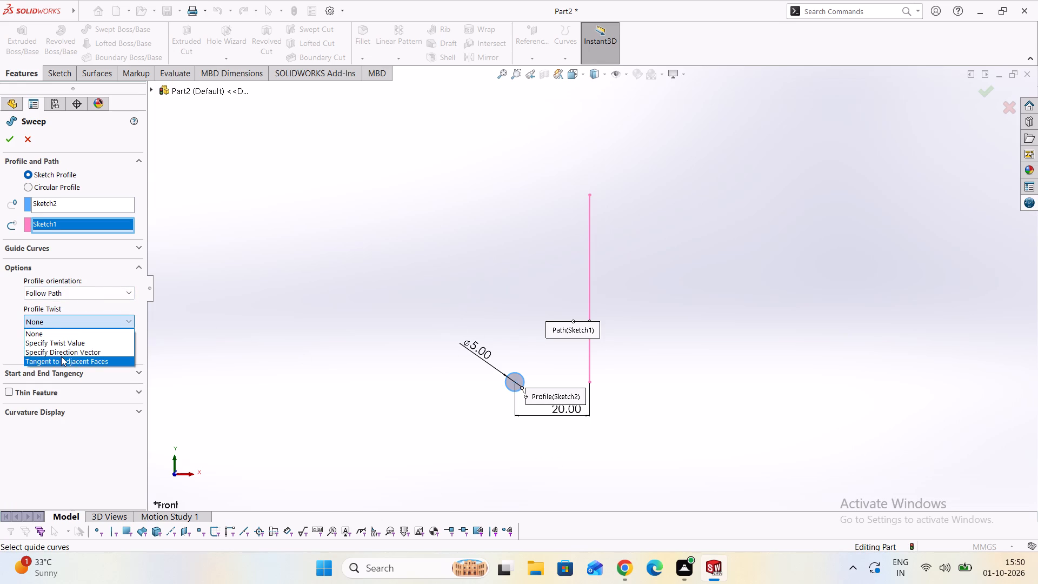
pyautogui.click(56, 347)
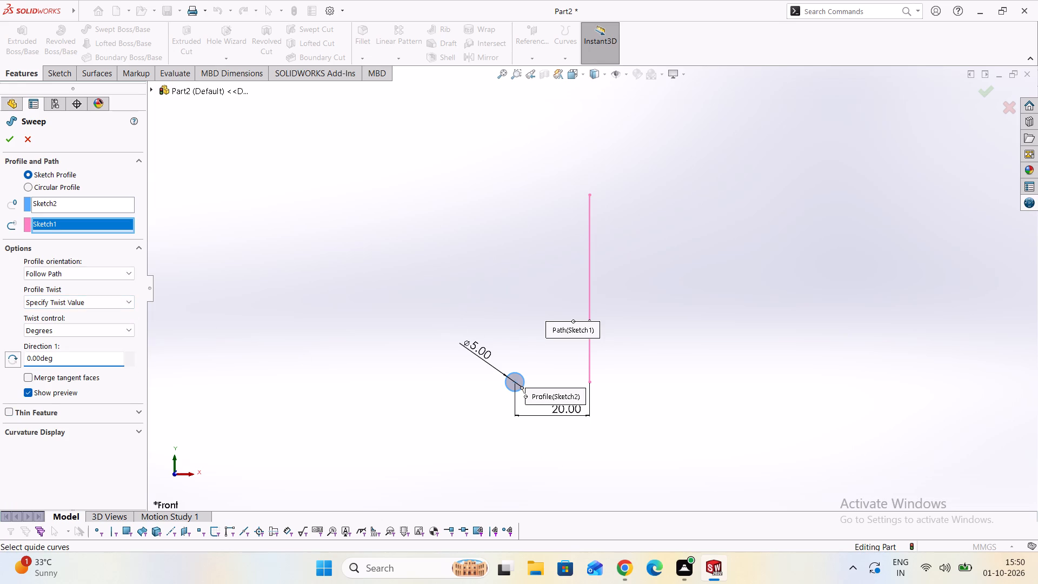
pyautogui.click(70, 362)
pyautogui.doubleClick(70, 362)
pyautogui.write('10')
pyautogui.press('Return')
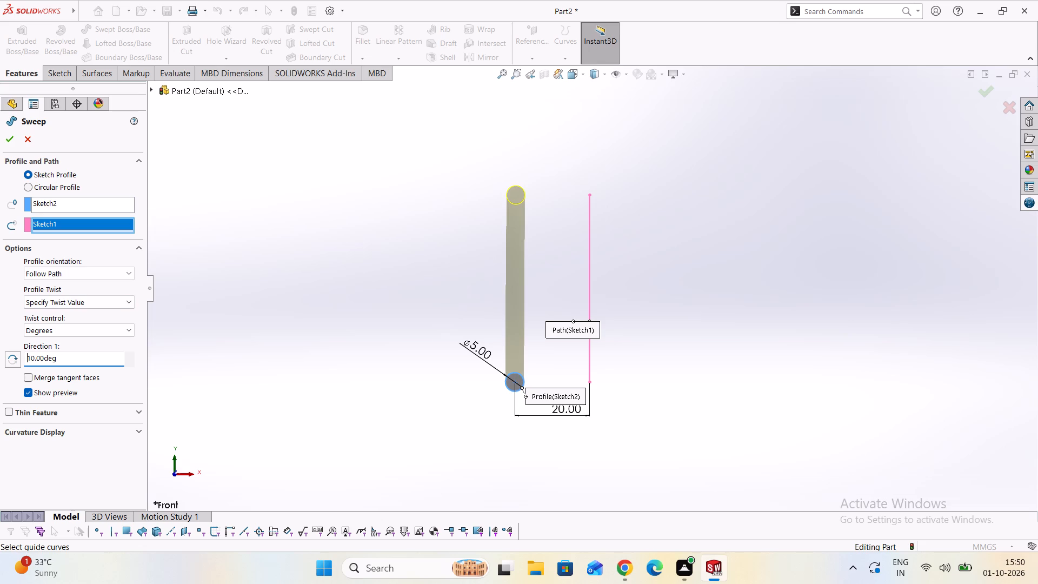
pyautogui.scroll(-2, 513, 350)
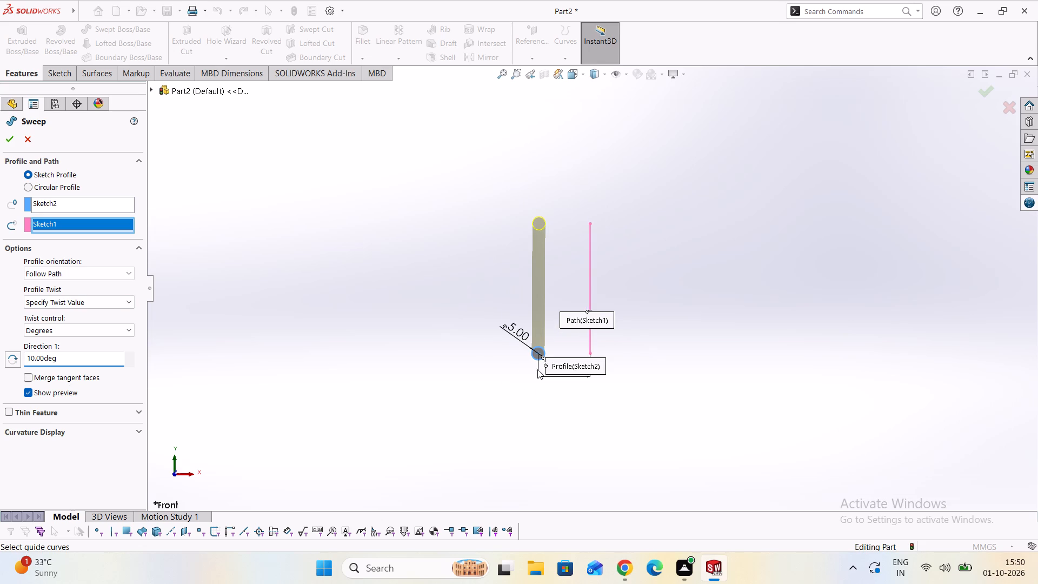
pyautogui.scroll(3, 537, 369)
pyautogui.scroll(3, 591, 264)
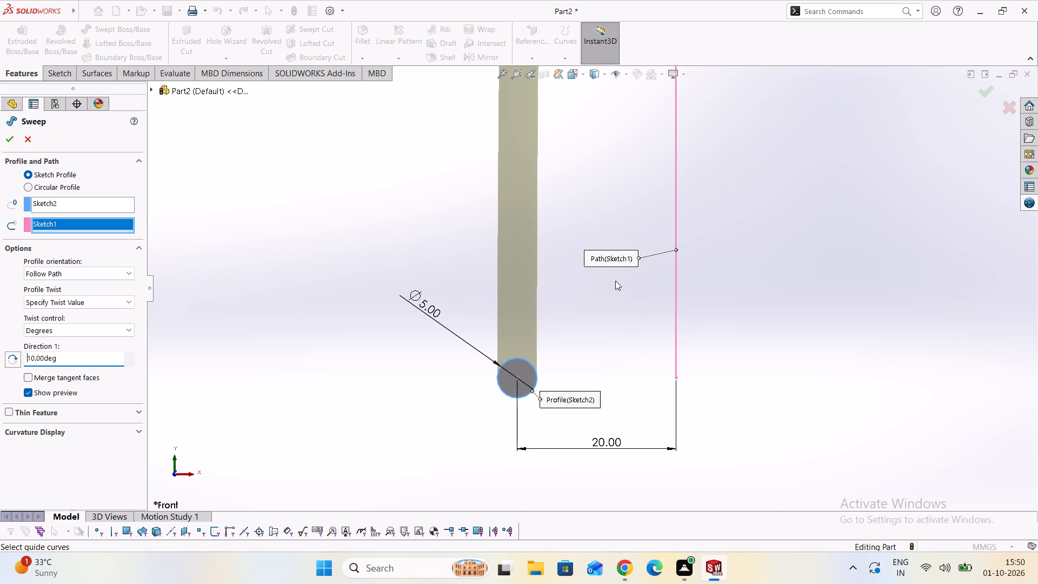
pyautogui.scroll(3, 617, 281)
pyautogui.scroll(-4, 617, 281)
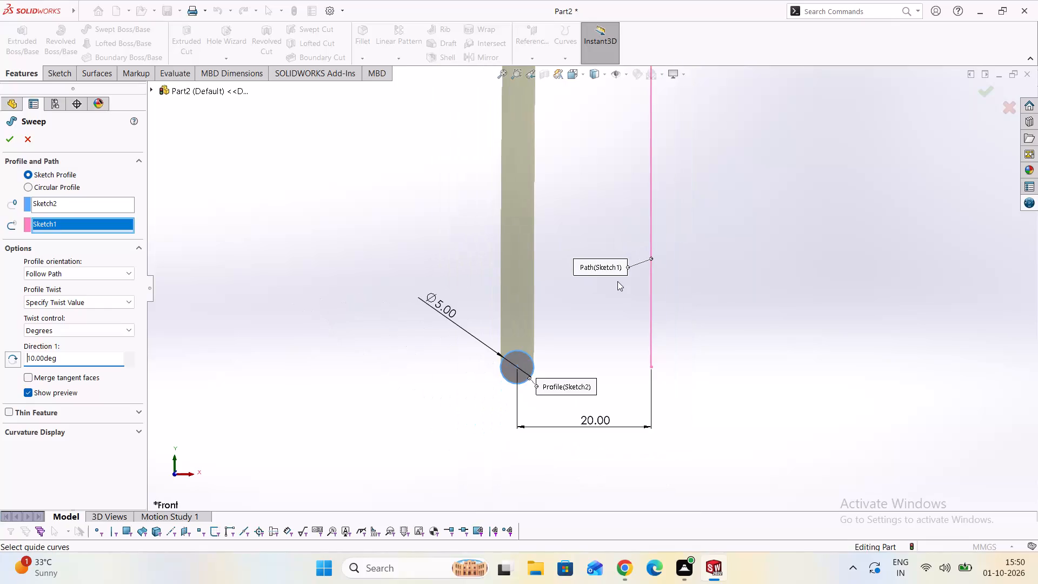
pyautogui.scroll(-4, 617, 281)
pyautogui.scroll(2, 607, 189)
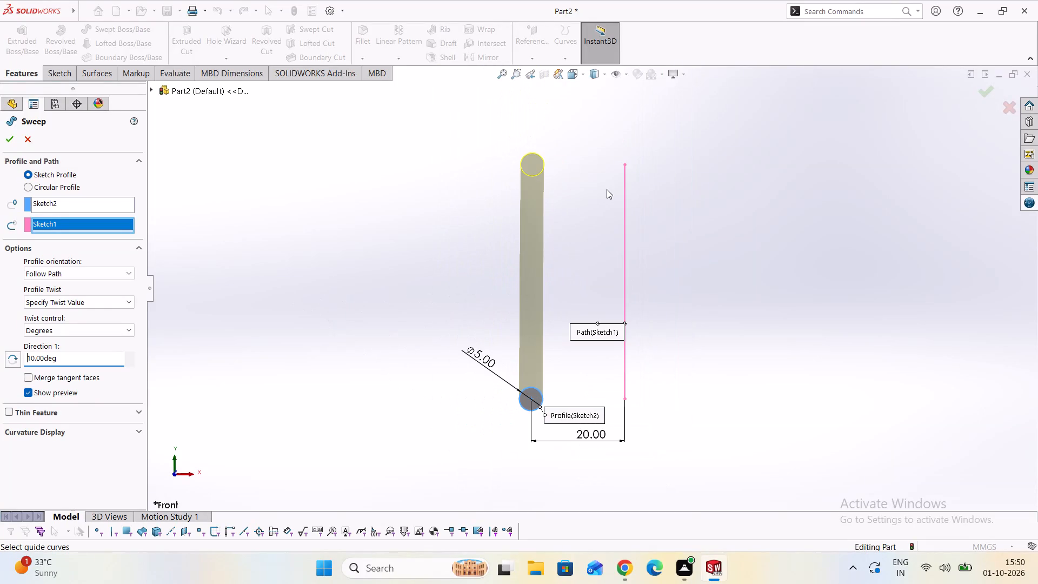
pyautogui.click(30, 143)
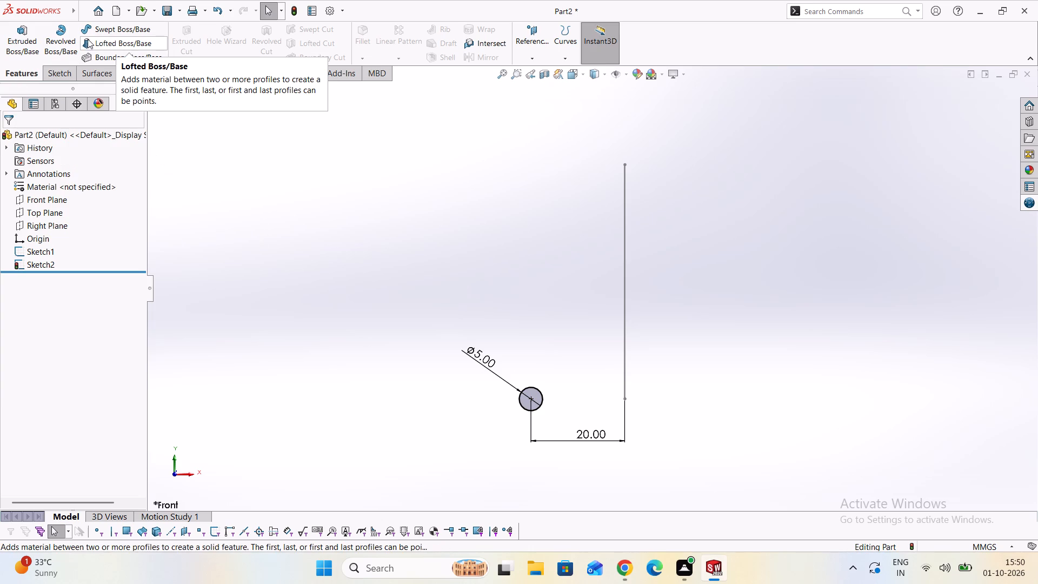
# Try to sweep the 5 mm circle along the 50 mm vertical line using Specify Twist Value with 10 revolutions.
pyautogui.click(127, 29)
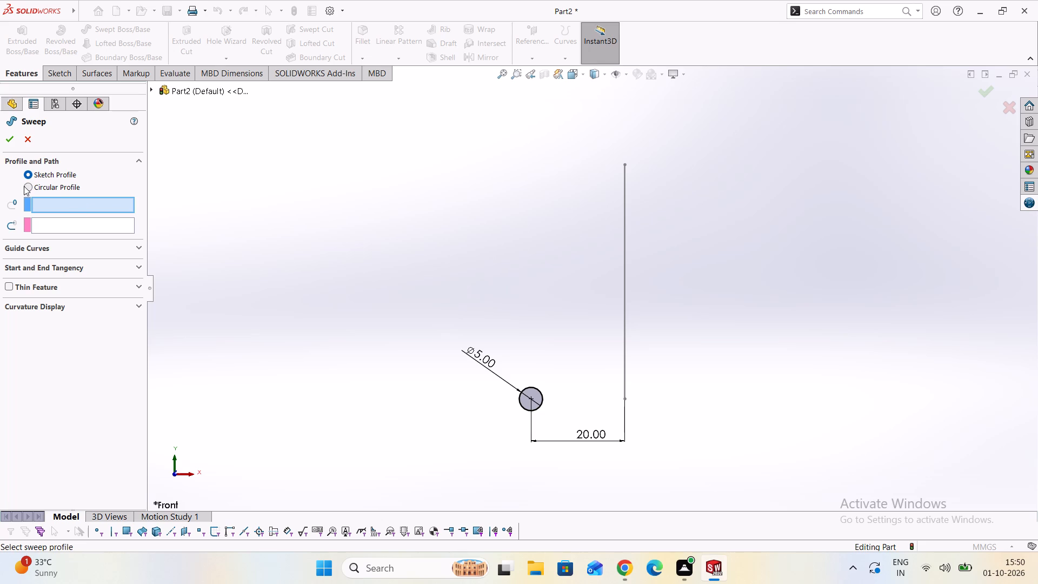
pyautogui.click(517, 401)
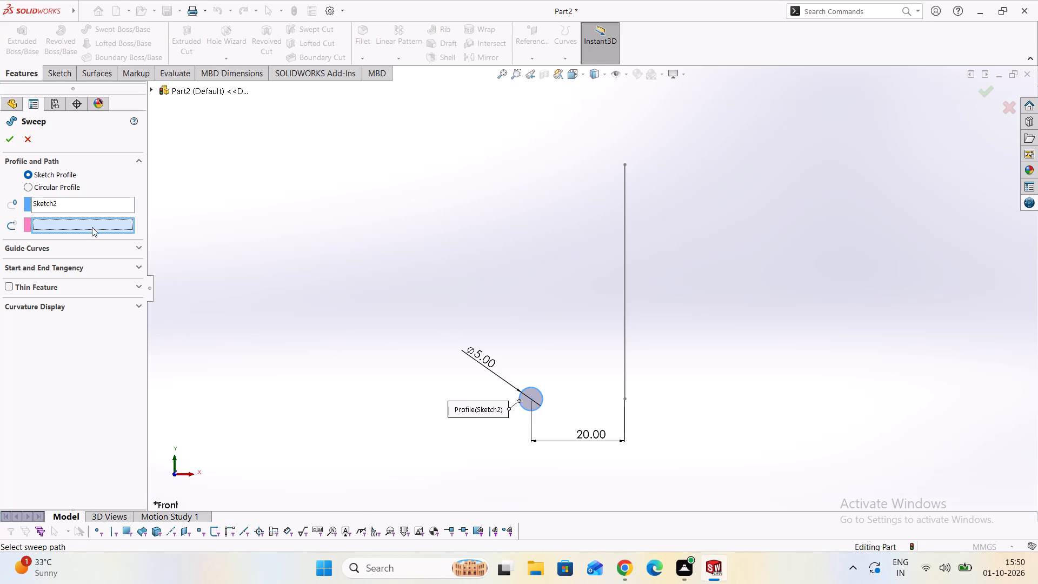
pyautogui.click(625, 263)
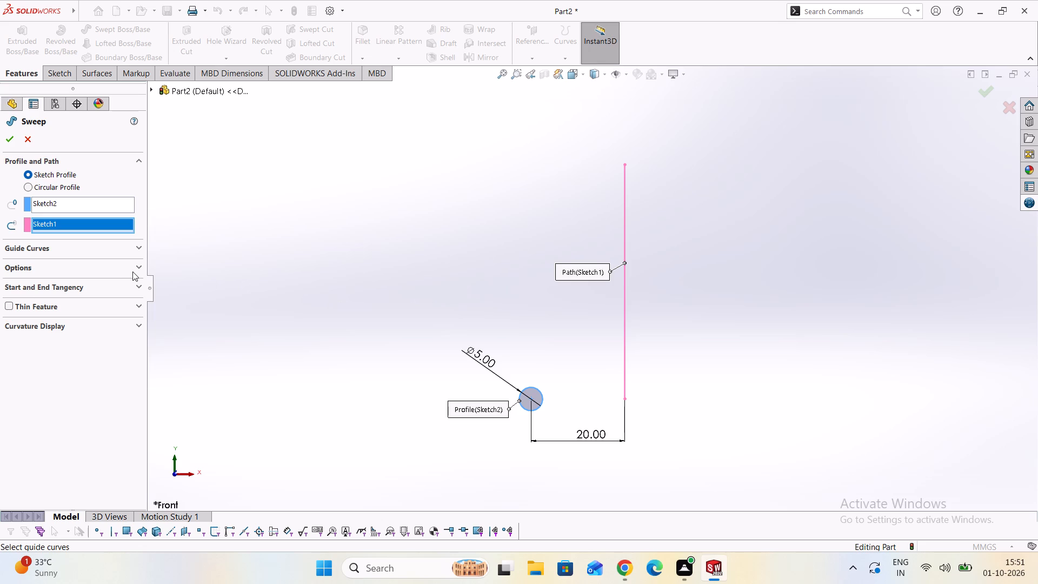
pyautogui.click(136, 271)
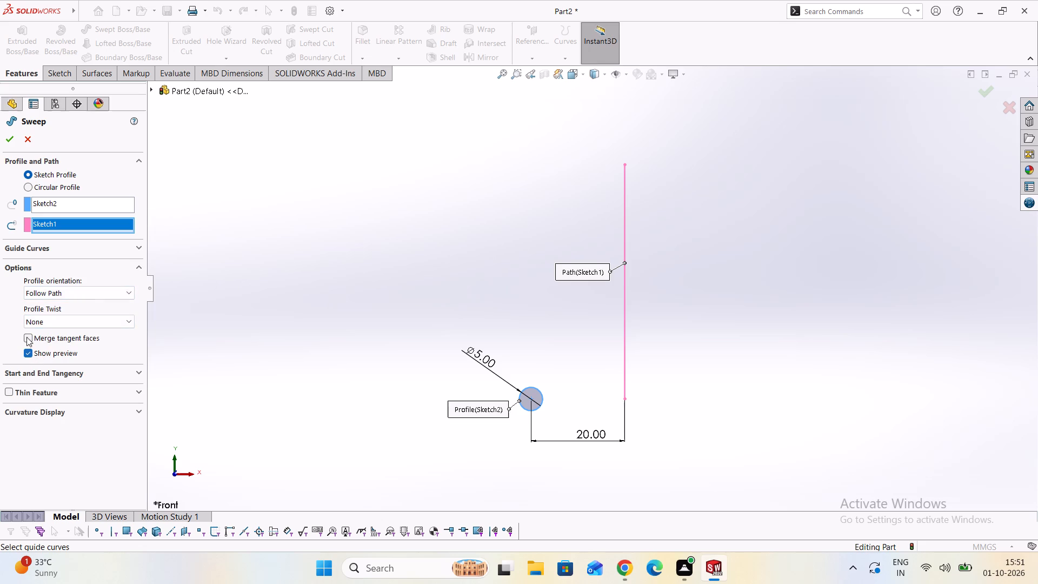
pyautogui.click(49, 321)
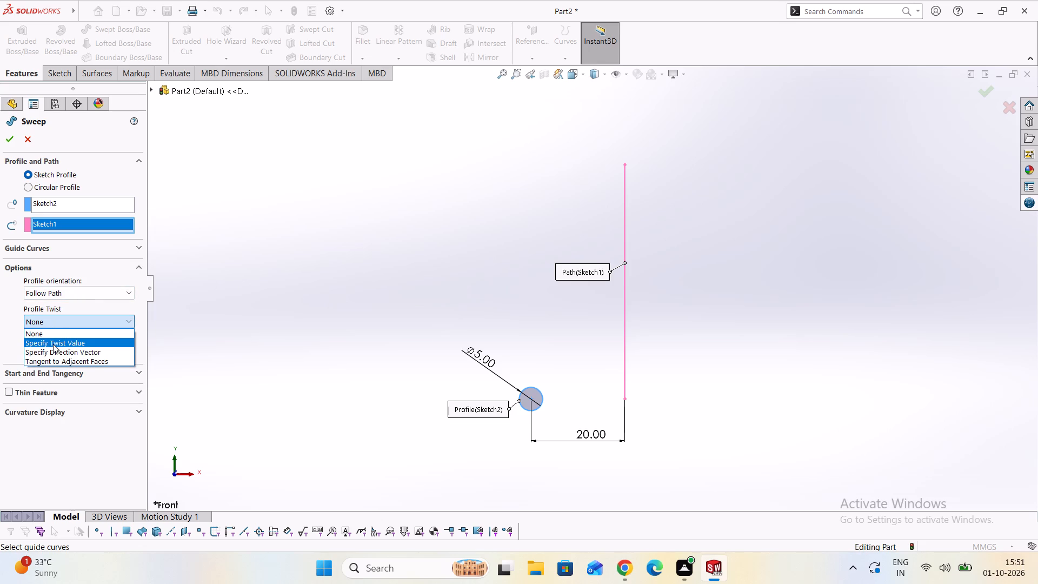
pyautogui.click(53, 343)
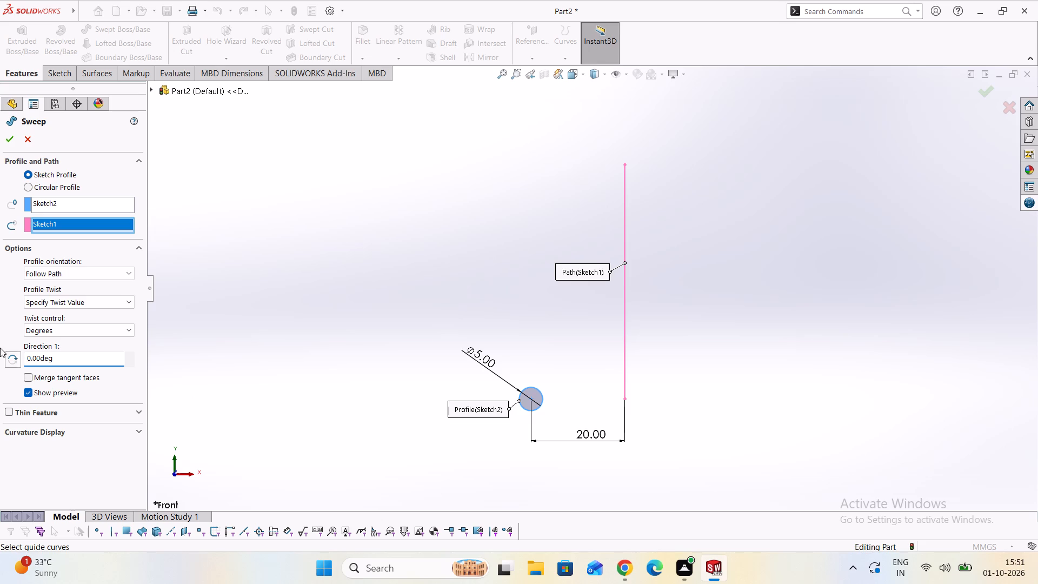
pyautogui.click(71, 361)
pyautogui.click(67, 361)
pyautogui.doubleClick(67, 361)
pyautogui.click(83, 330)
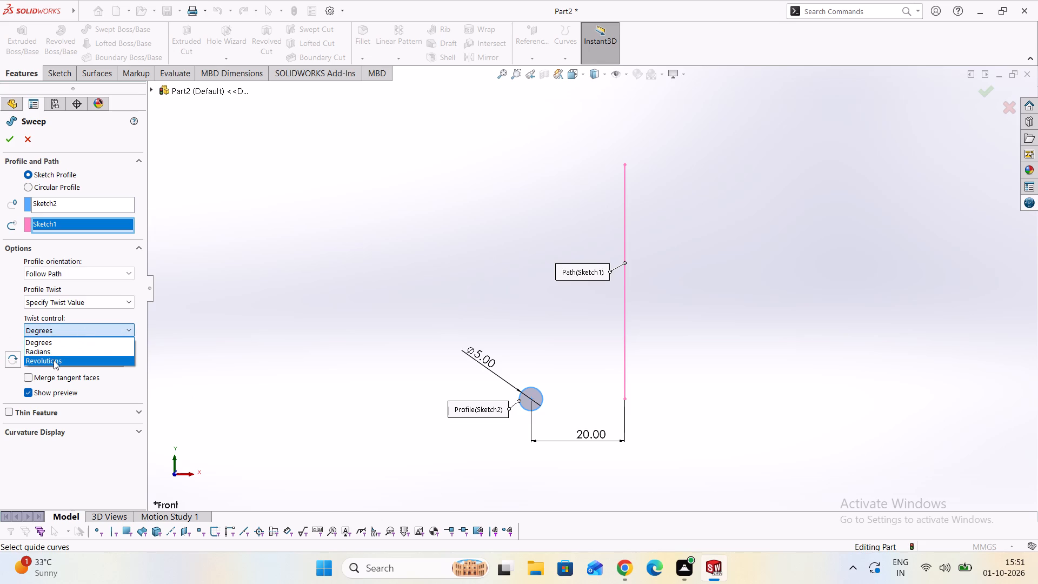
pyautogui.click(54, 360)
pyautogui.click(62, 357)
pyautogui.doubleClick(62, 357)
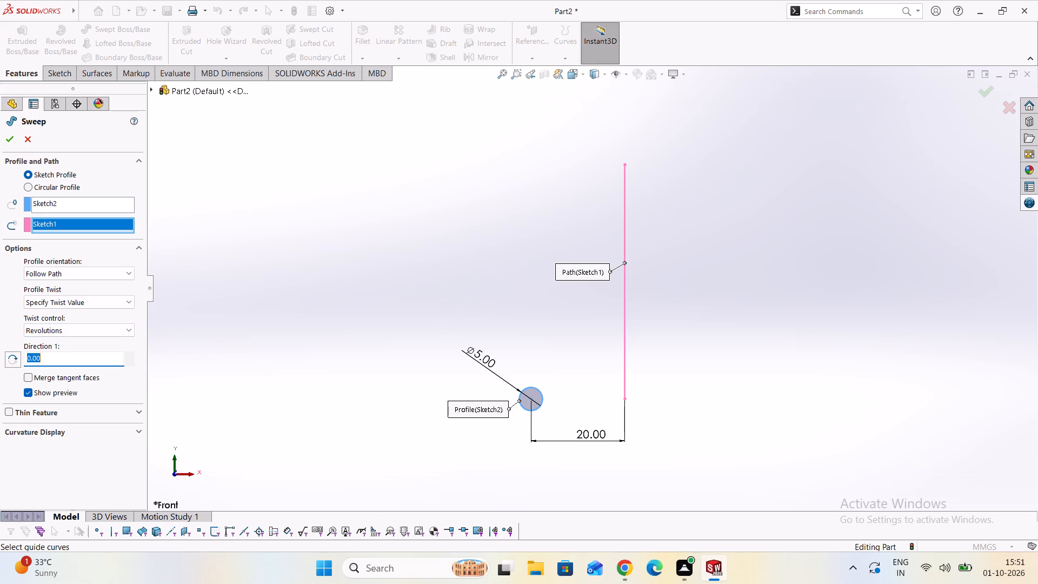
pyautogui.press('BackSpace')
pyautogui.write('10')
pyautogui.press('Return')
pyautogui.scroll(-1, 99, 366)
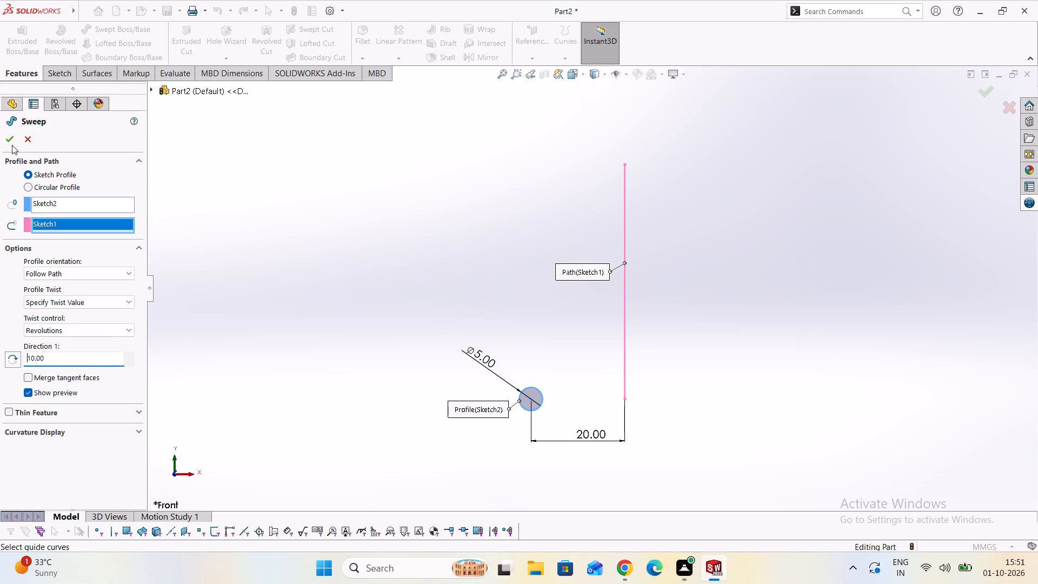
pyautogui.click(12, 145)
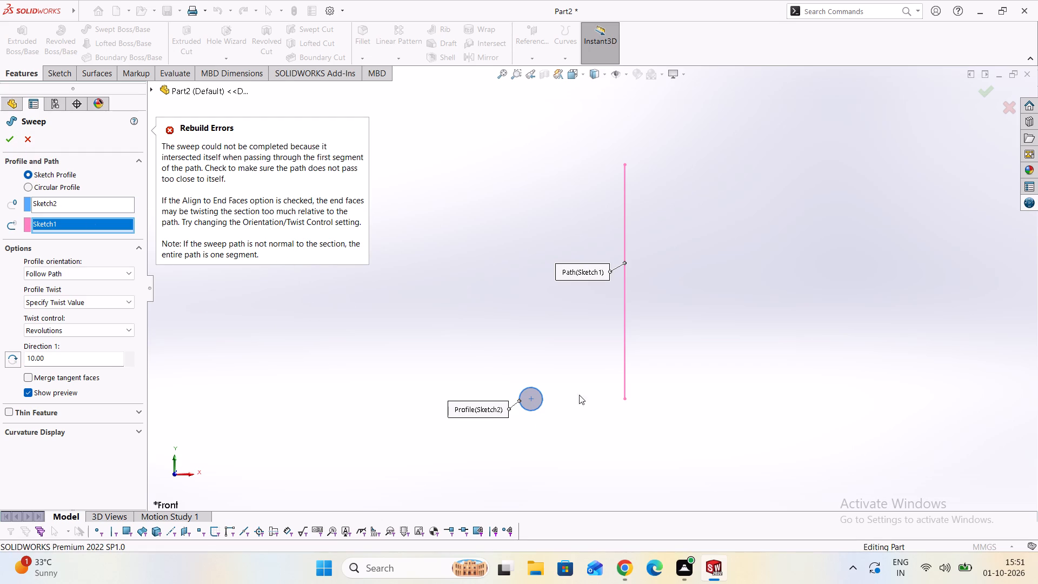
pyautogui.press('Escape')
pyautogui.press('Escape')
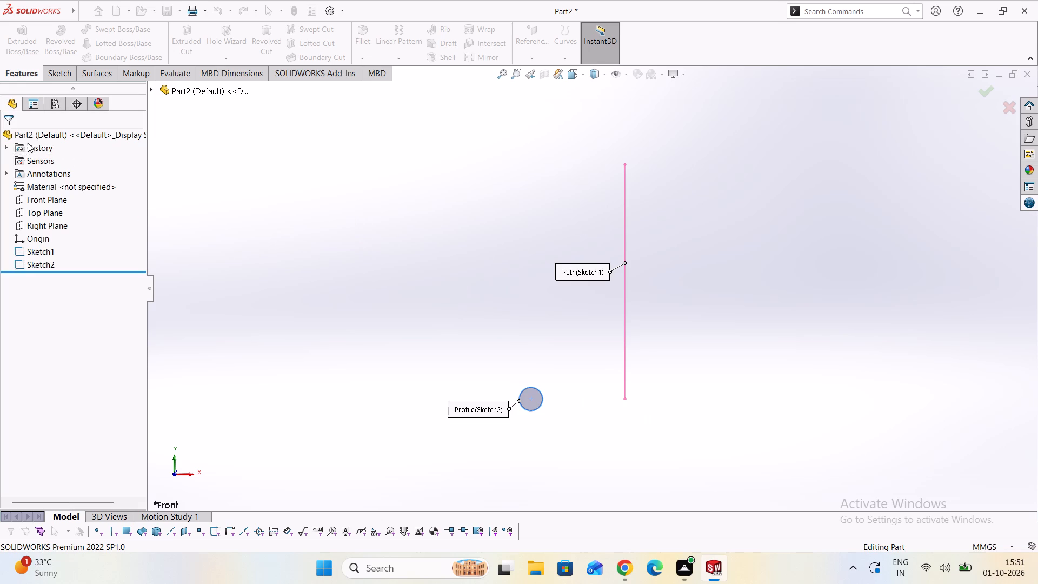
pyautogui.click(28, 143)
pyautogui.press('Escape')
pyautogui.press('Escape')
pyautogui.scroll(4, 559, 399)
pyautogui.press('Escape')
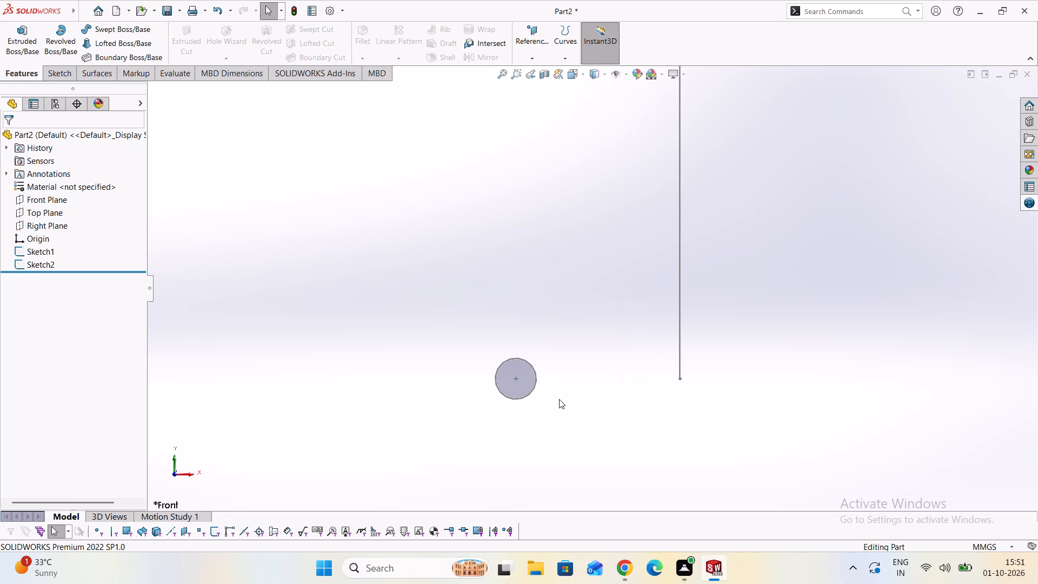
# Return to editing the 5 mm circle's sketch by undoing the last sketch exit.
pyautogui.keyDown('ctrl'); pyautogui.click(54, 76); pyautogui.keyUp('ctrl')
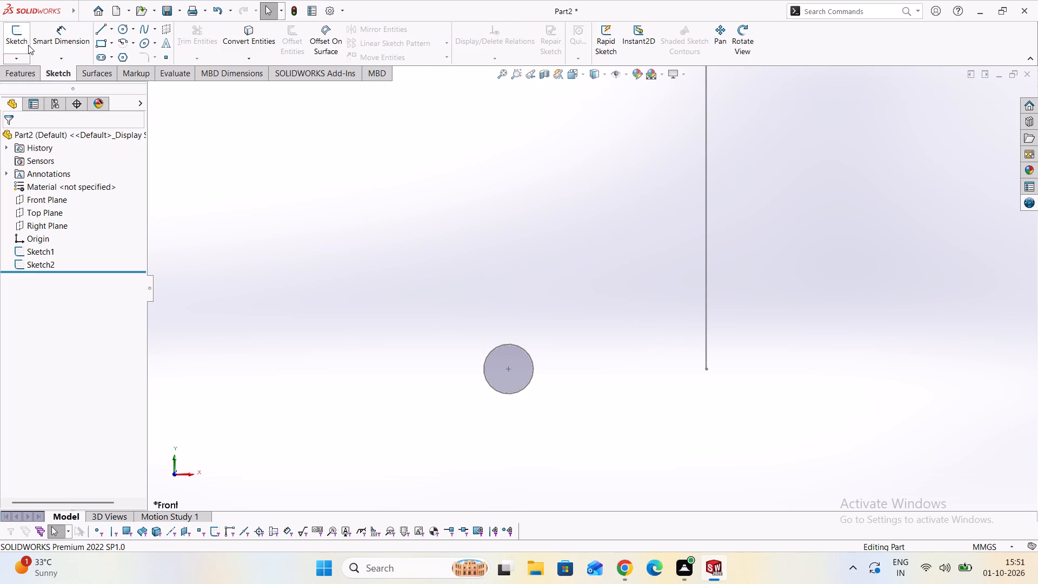
pyautogui.keyDown('ctrl'); pyautogui.click(28, 45); pyautogui.keyUp('ctrl')
pyautogui.hotkey('ctrl', 'z')
# Examine the 5 mm circle and its position relative to the vertical line's lower endpoint.
pyautogui.scroll(-3, 567, 370)
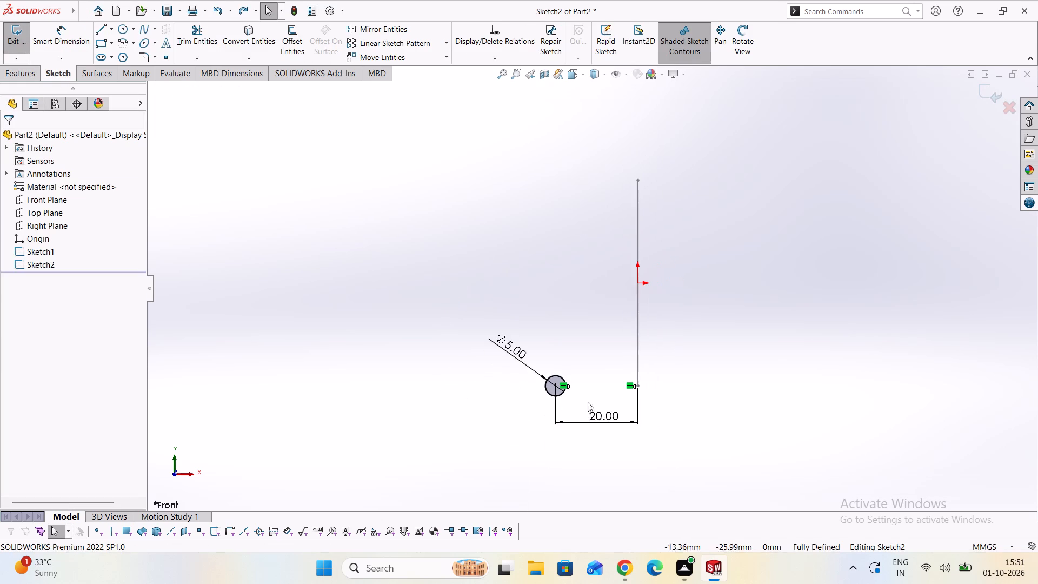
pyautogui.scroll(3, 612, 432)
pyautogui.scroll(2, 527, 327)
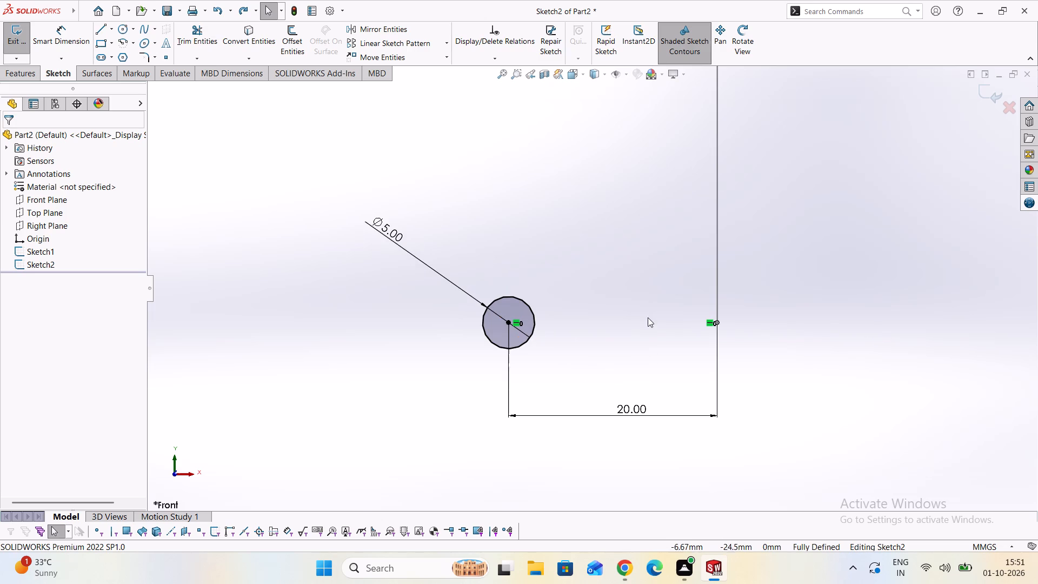
pyautogui.scroll(-6, 712, 322)
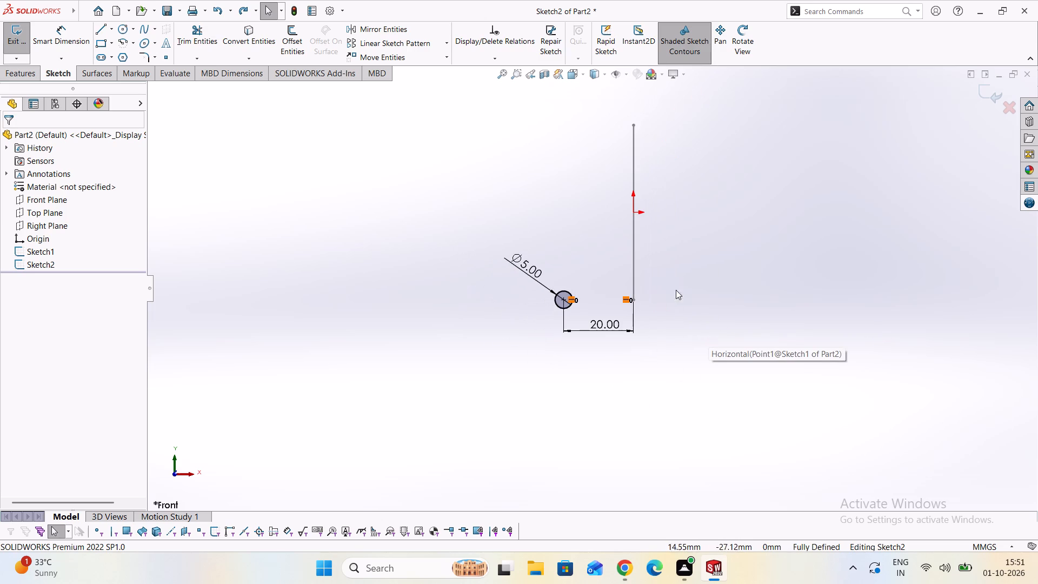
pyautogui.scroll(4, 629, 290)
pyautogui.scroll(4, 534, 331)
pyautogui.scroll(1, 451, 281)
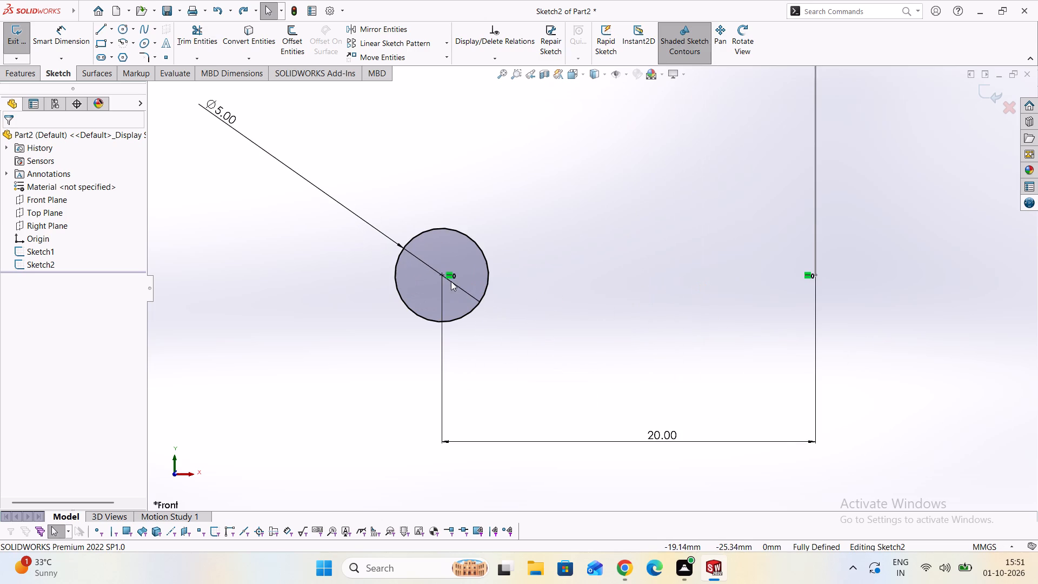
pyautogui.scroll(2, 447, 280)
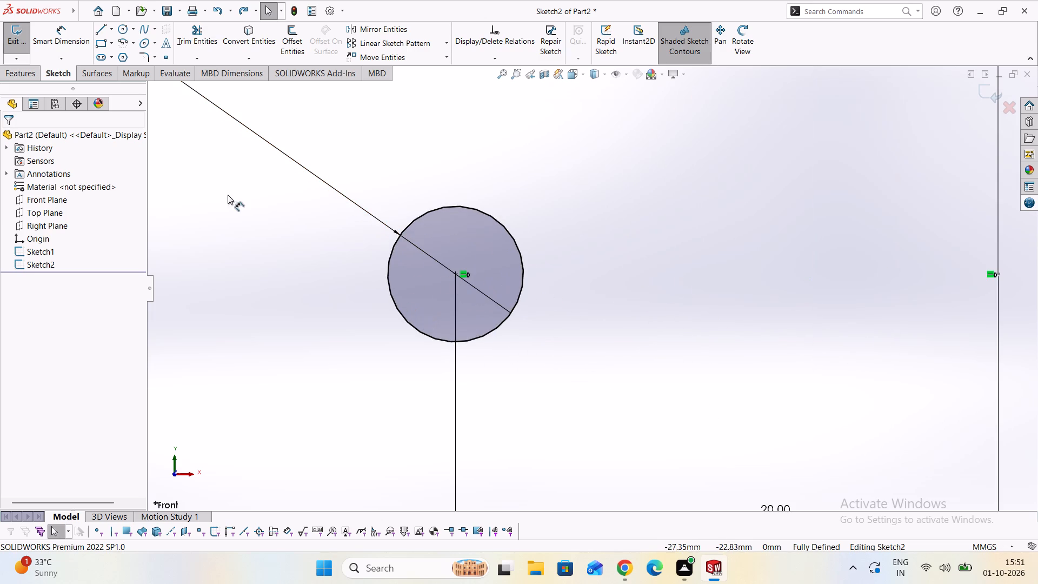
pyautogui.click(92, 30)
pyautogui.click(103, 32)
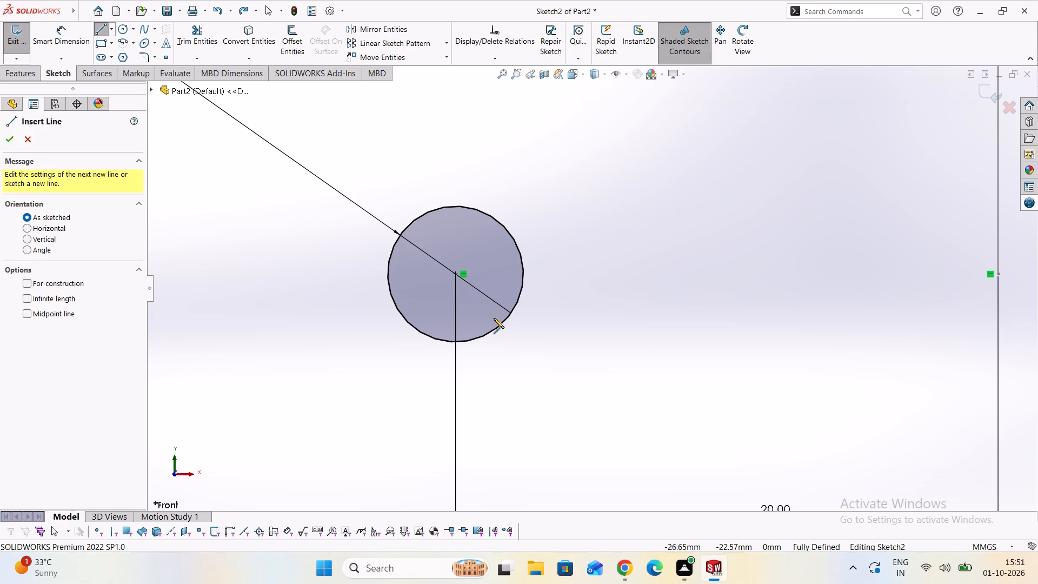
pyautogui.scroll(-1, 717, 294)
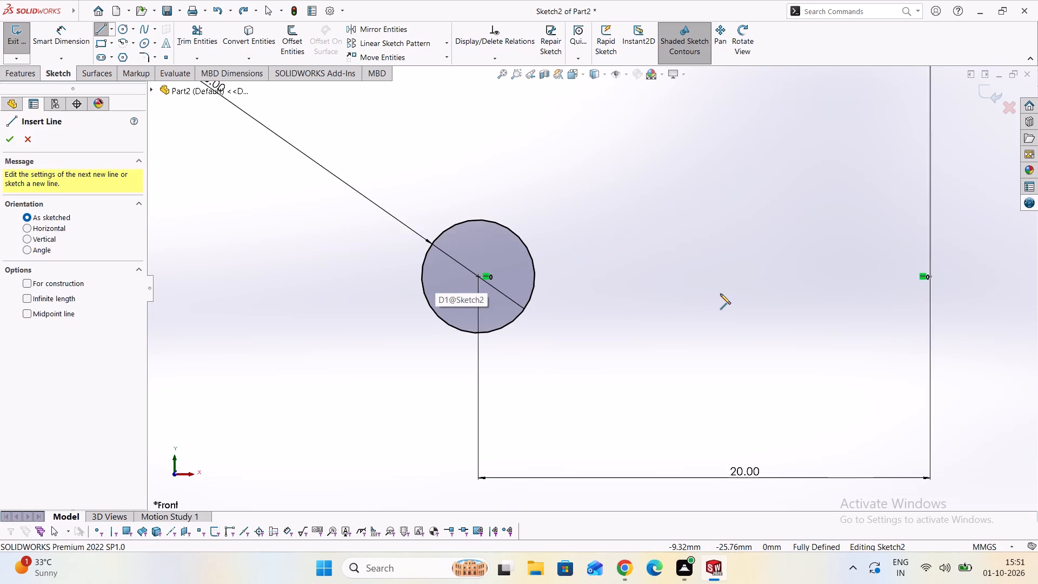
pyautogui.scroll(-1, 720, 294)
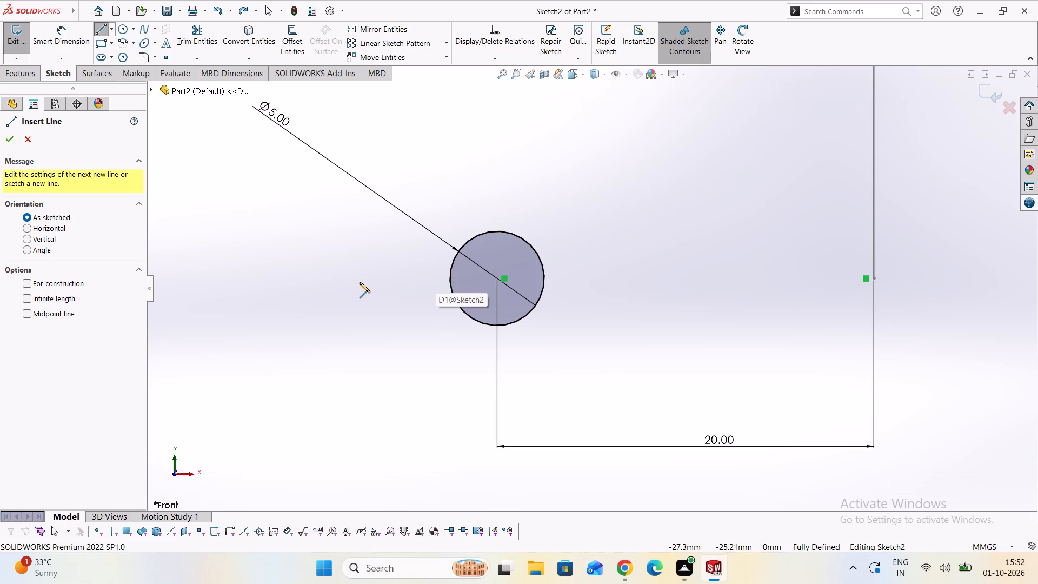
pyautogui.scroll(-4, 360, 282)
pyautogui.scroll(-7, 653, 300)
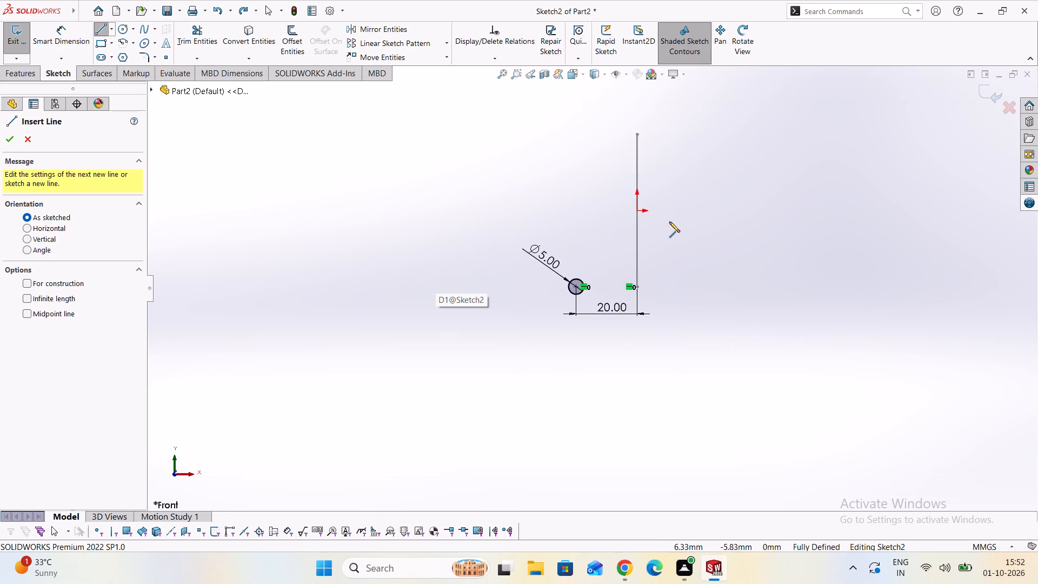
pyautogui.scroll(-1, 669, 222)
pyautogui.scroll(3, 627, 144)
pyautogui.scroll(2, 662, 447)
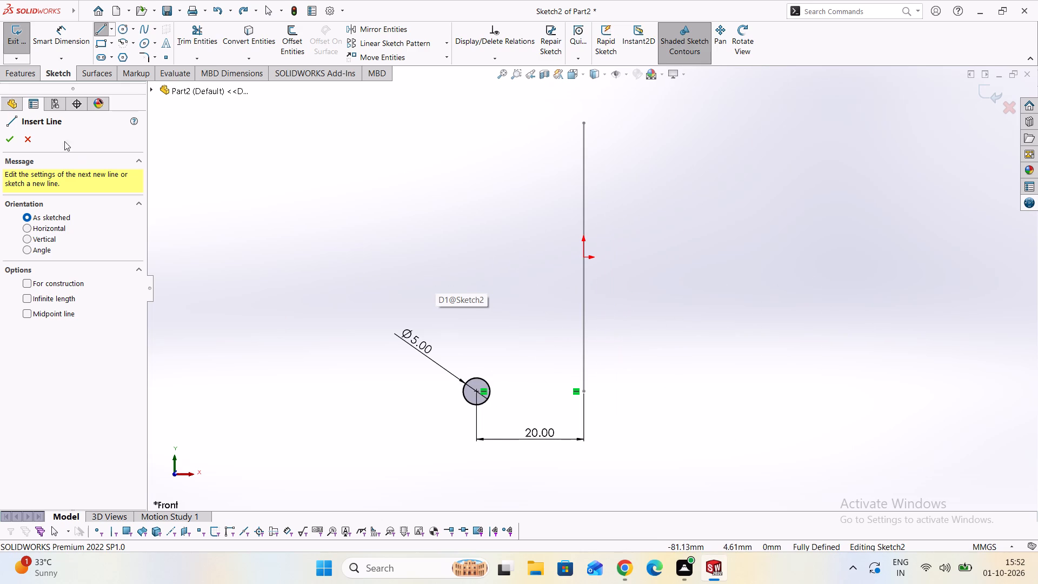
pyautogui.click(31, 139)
# Highlight Sketch1 and Sketch2 in turn to check which geometry each sketch contains.
pyautogui.scroll(-3, 377, 289)
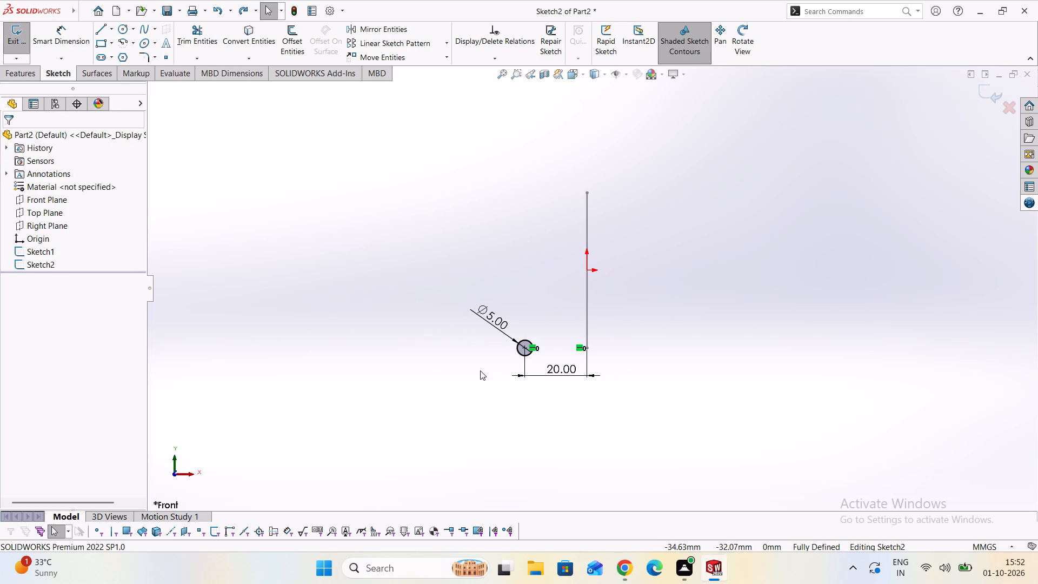
pyautogui.scroll(2, 476, 376)
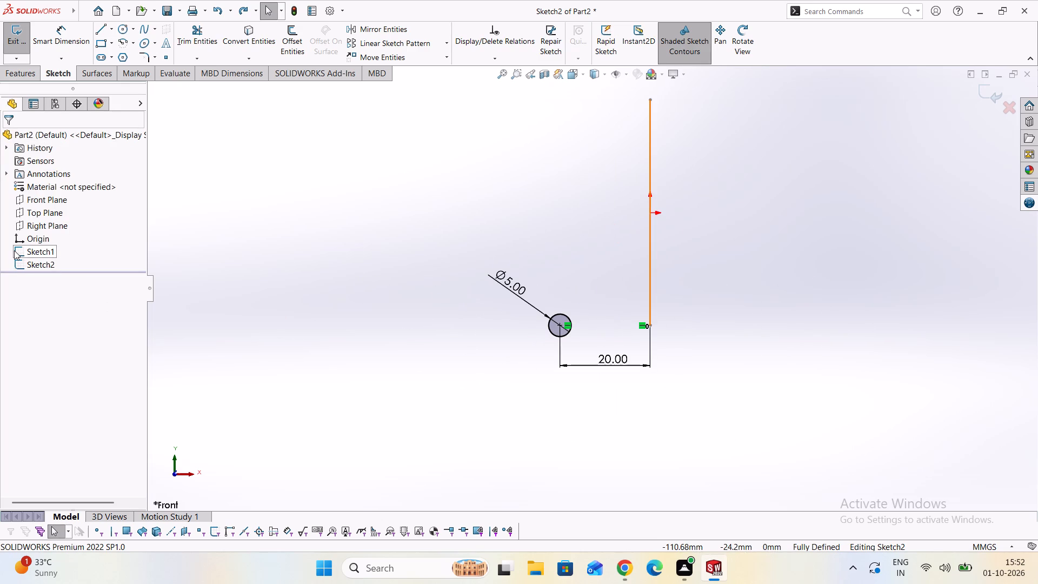
pyautogui.click(43, 256)
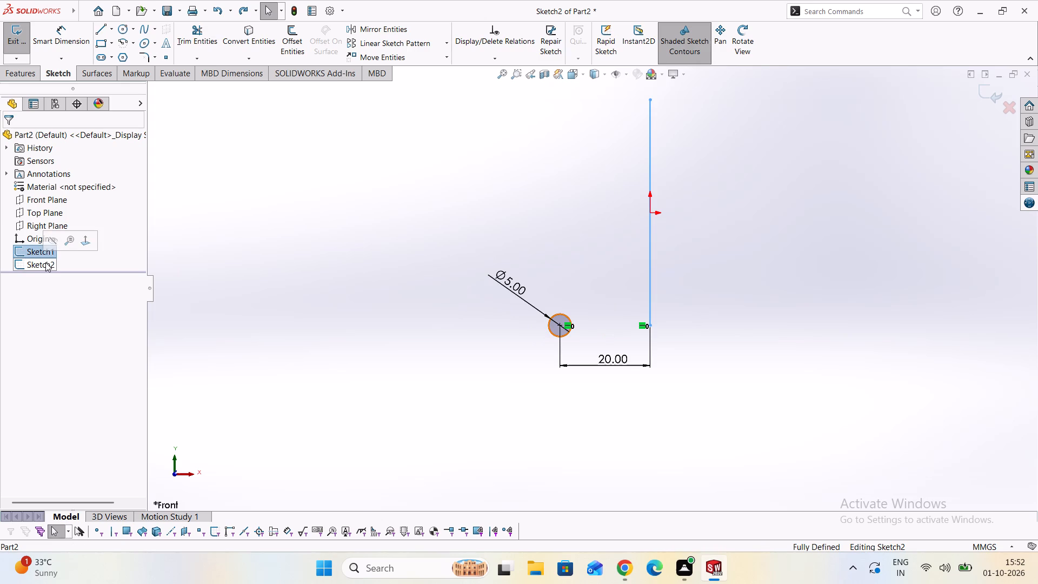
pyautogui.click(45, 262)
pyautogui.click(44, 256)
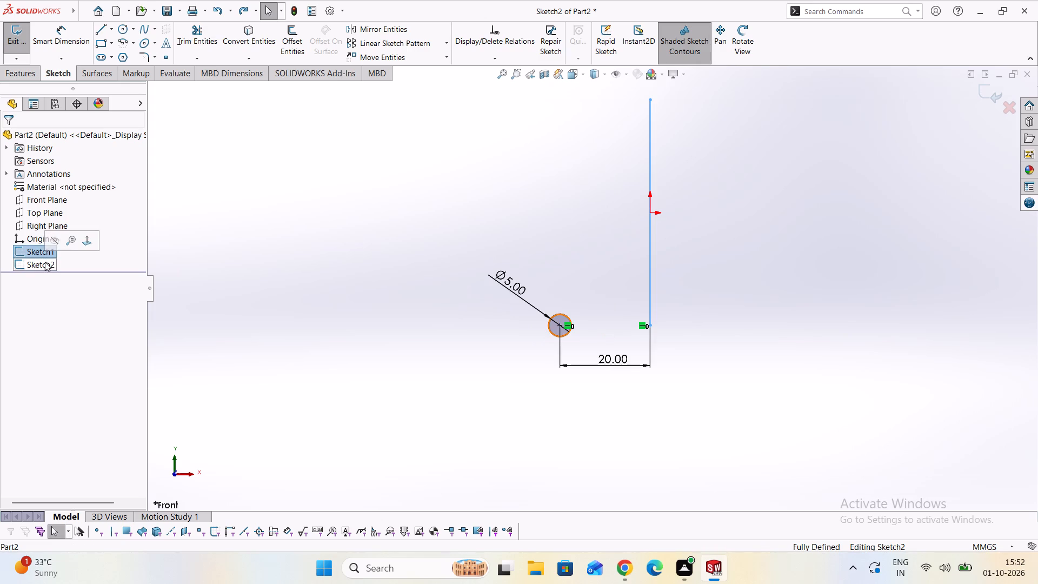
pyautogui.click(45, 262)
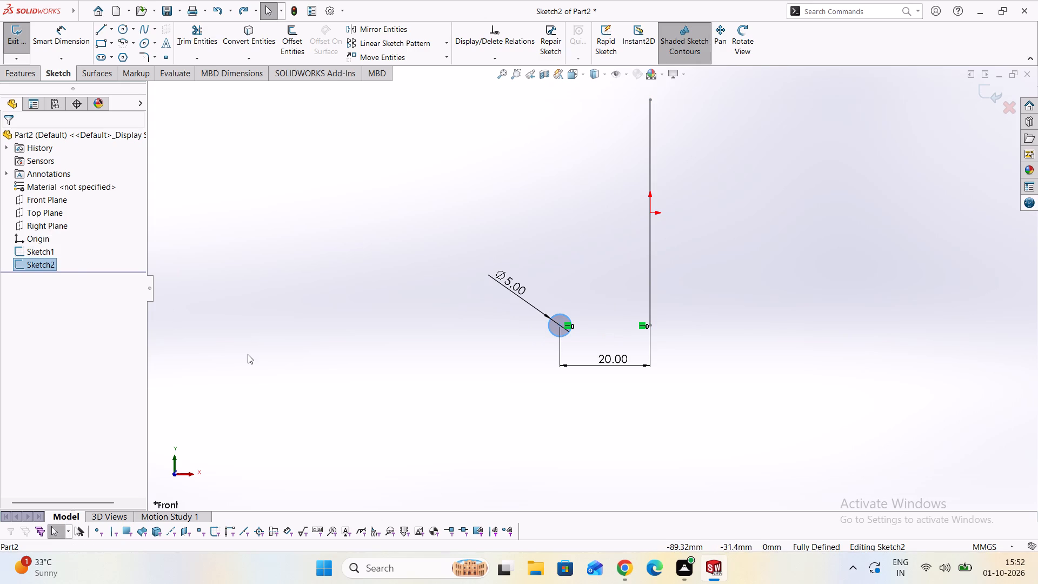
pyautogui.press('Escape')
pyautogui.scroll(-3, 274, 313)
pyautogui.scroll(-2, 424, 300)
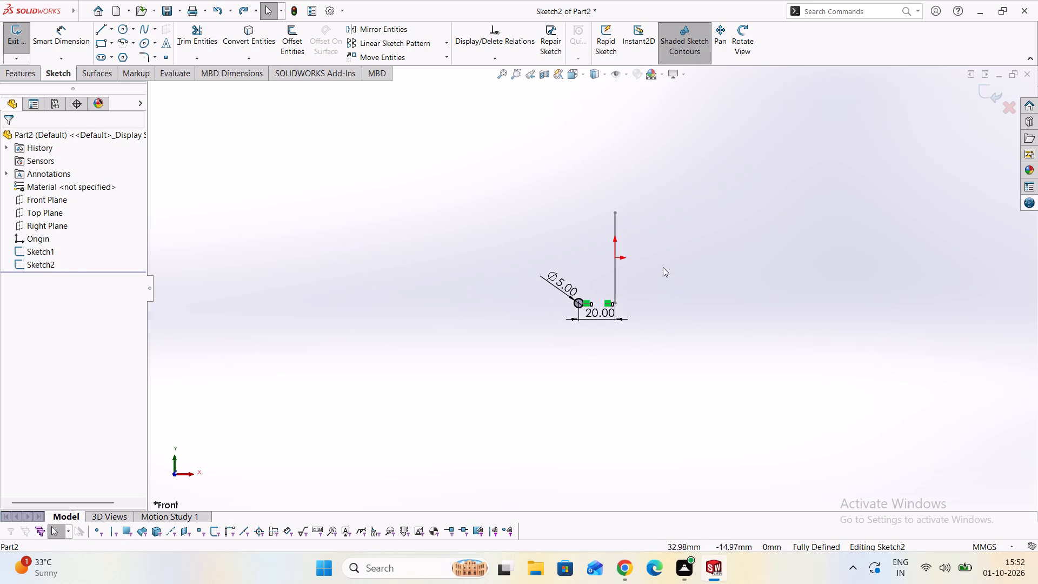
pyautogui.scroll(3, 651, 263)
pyautogui.scroll(2, 515, 382)
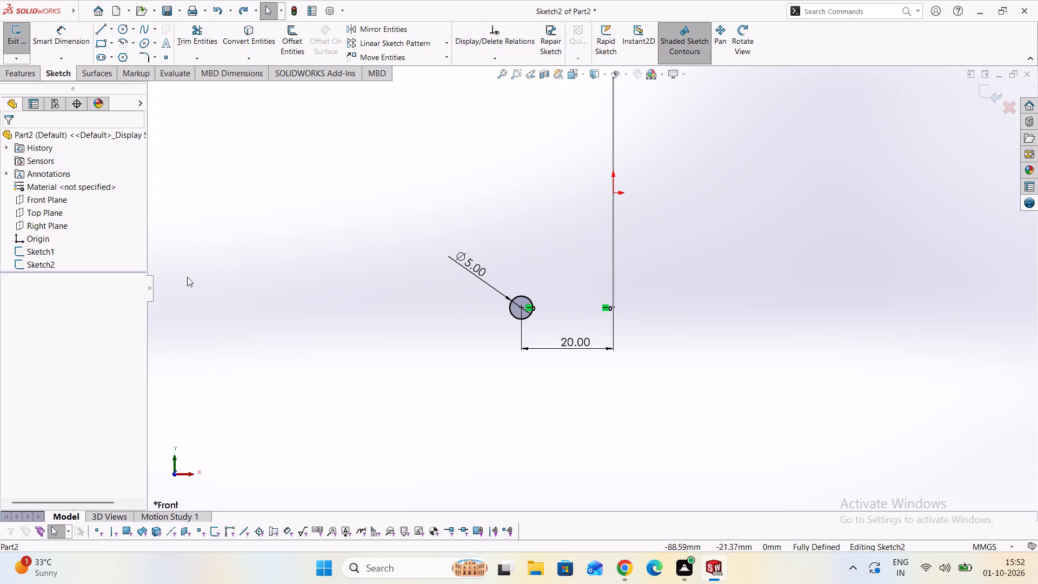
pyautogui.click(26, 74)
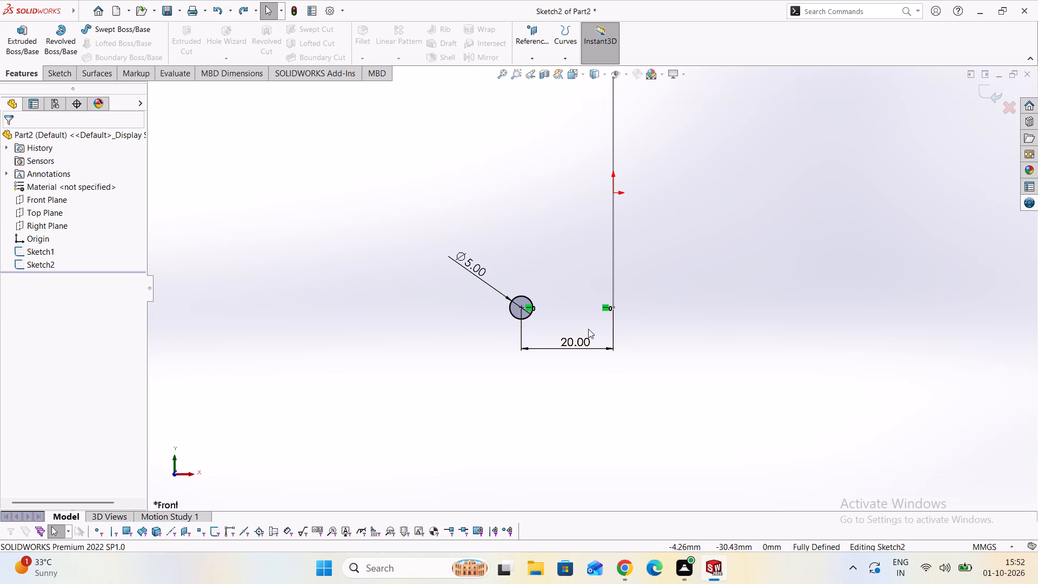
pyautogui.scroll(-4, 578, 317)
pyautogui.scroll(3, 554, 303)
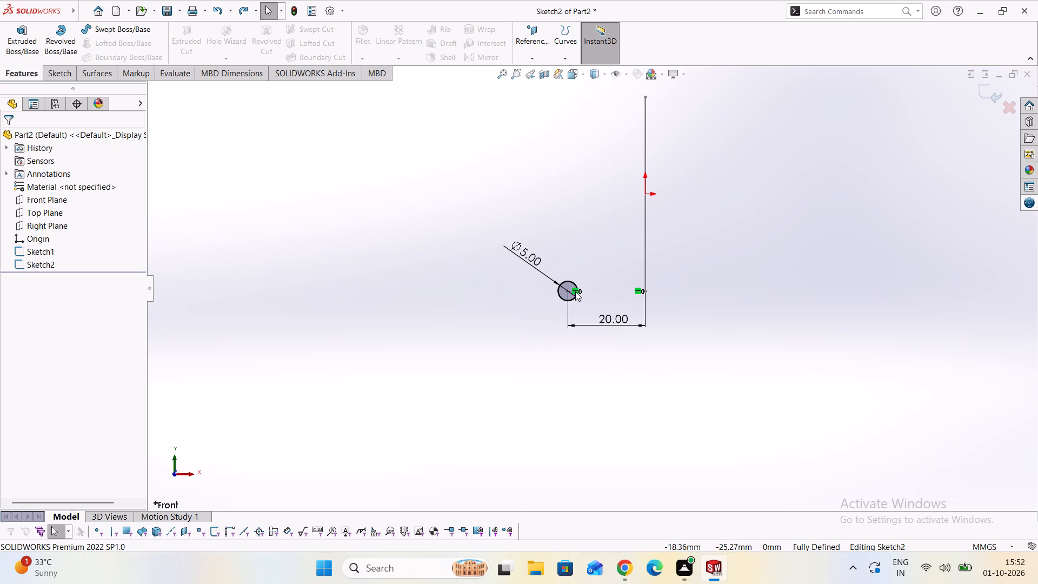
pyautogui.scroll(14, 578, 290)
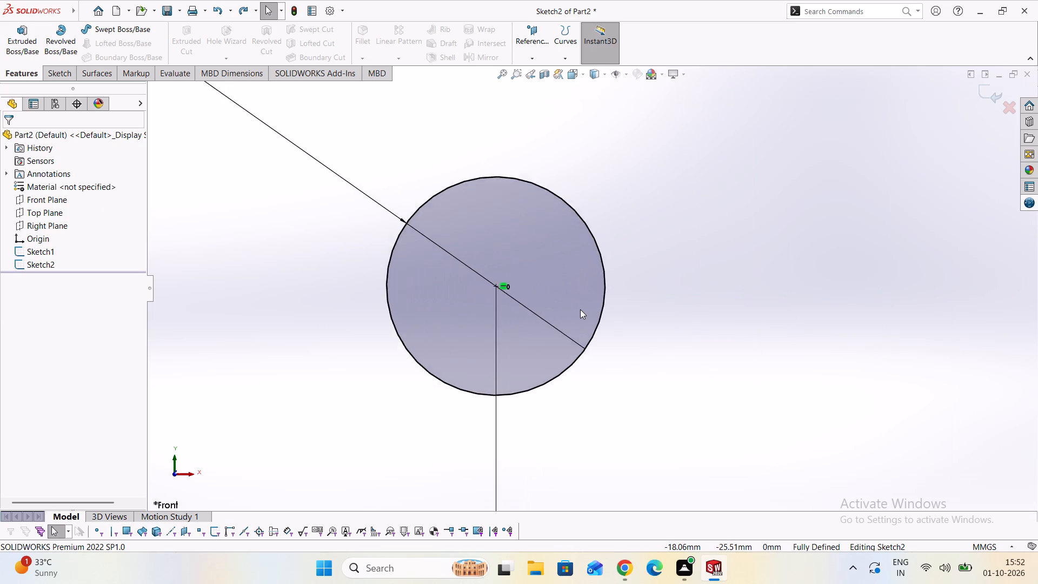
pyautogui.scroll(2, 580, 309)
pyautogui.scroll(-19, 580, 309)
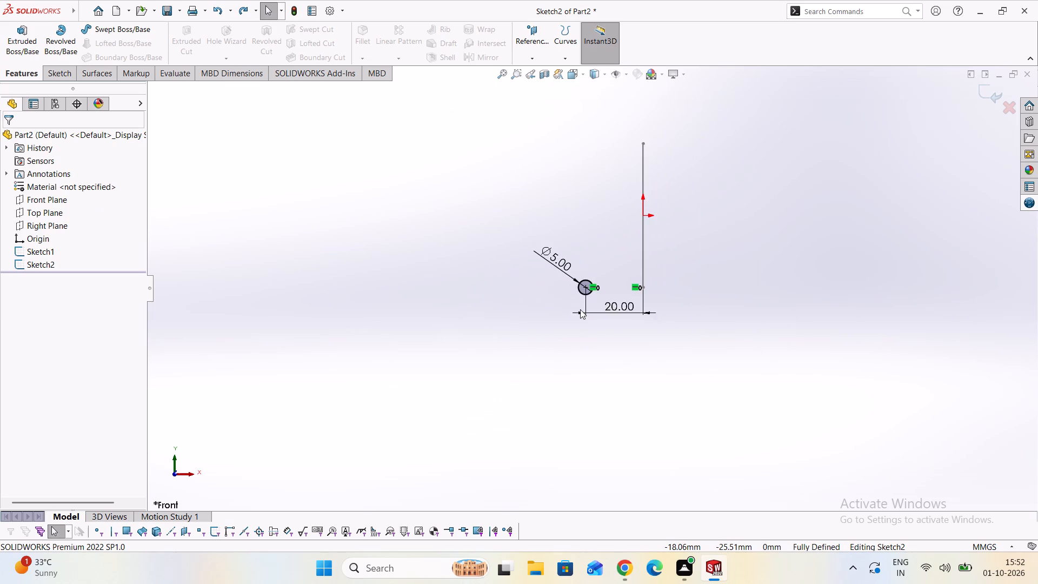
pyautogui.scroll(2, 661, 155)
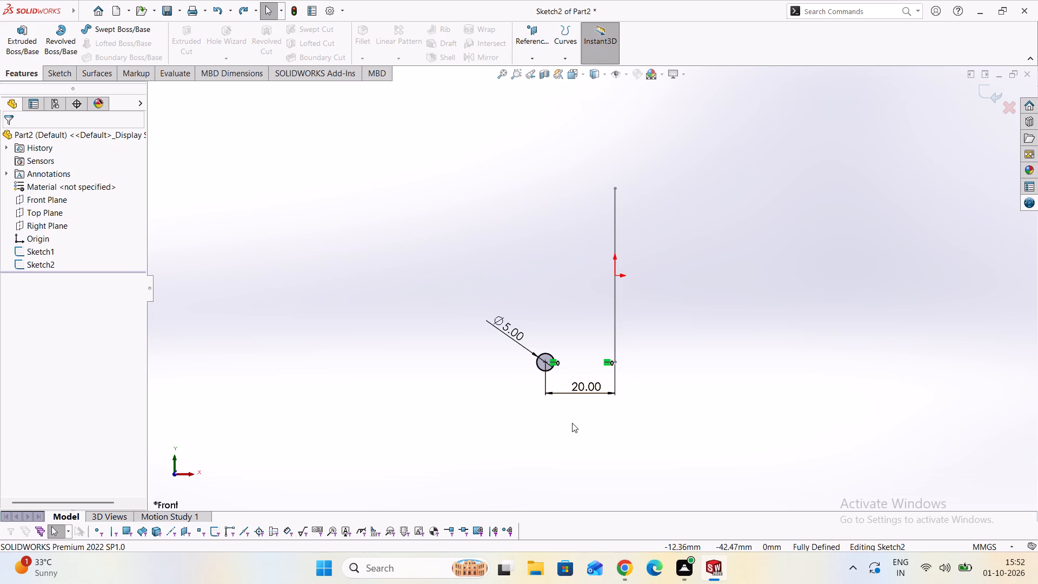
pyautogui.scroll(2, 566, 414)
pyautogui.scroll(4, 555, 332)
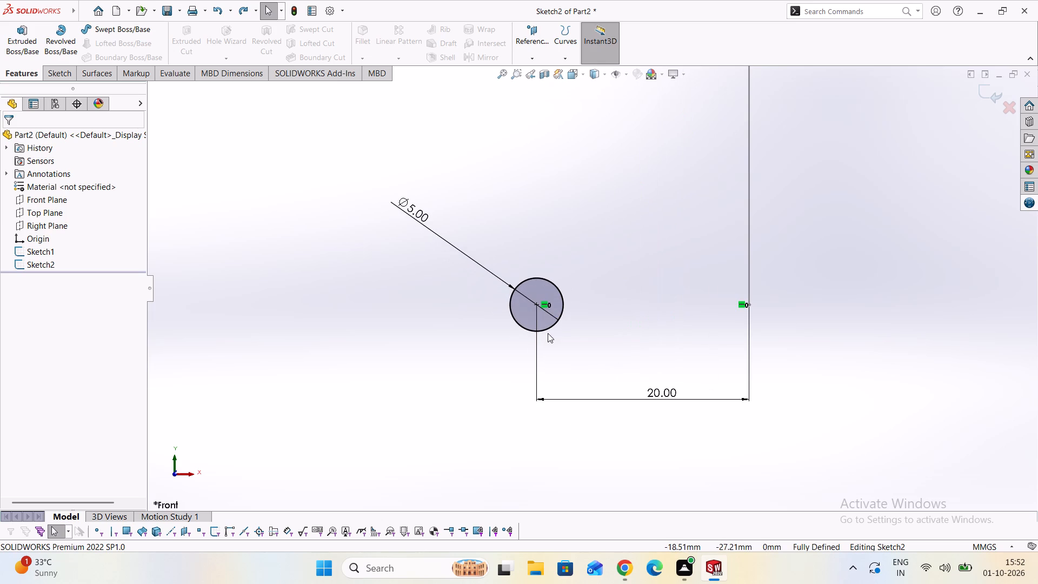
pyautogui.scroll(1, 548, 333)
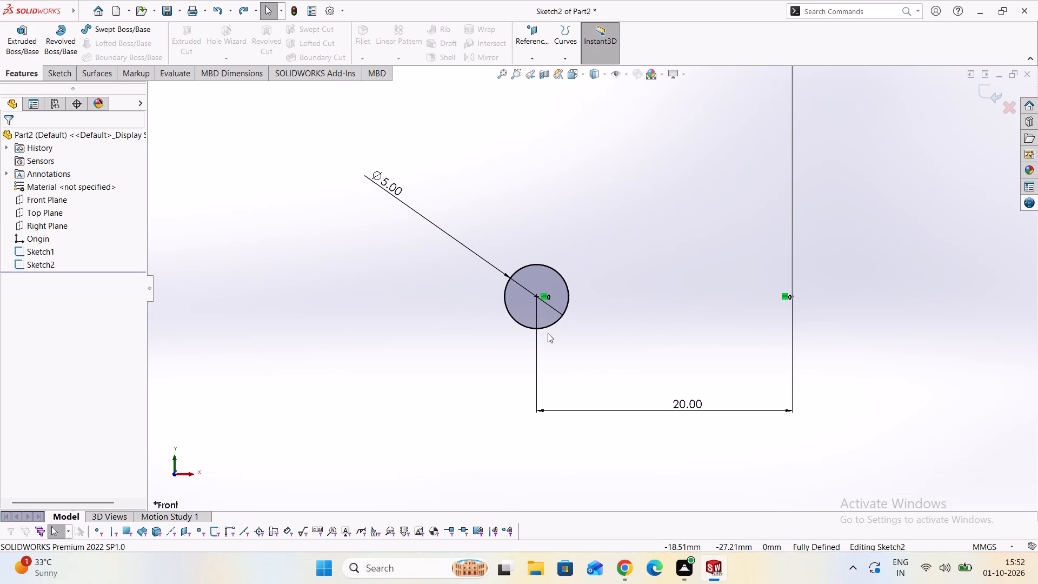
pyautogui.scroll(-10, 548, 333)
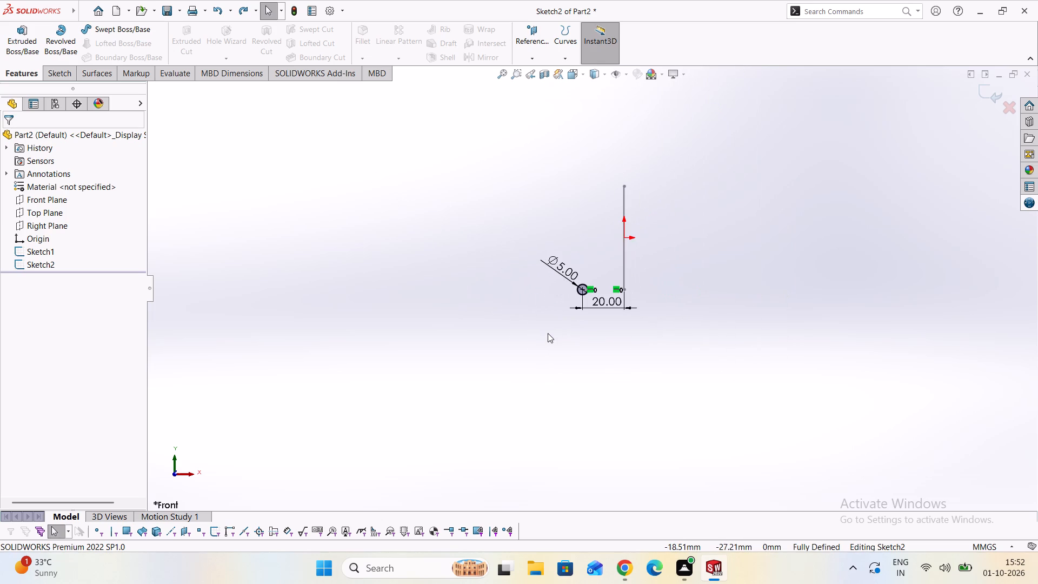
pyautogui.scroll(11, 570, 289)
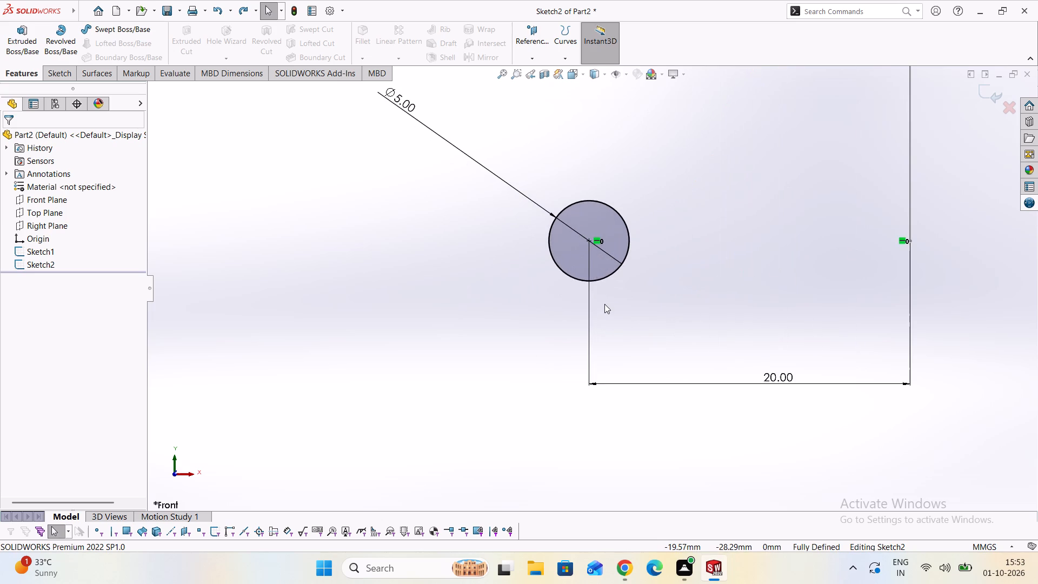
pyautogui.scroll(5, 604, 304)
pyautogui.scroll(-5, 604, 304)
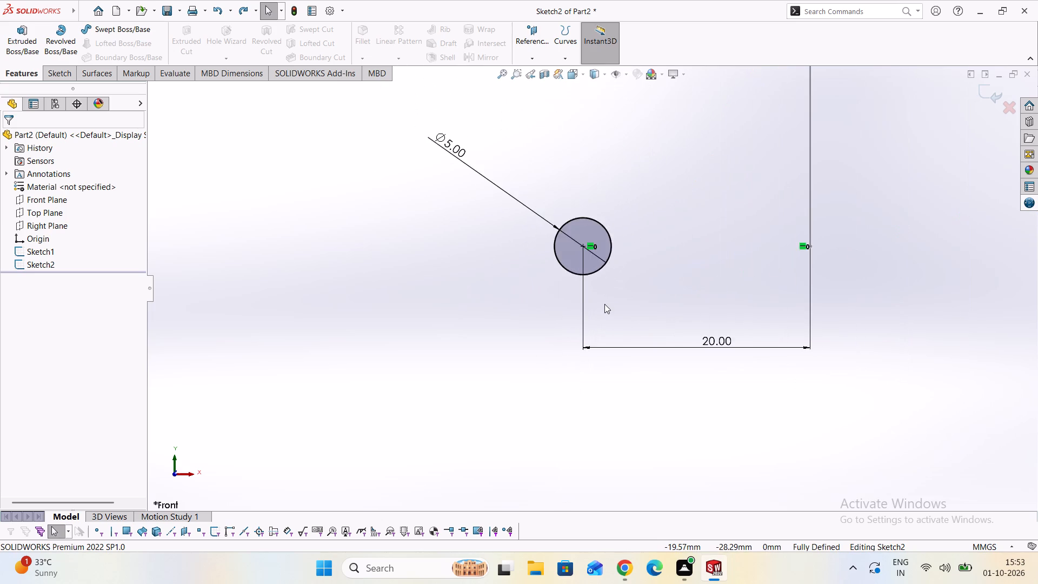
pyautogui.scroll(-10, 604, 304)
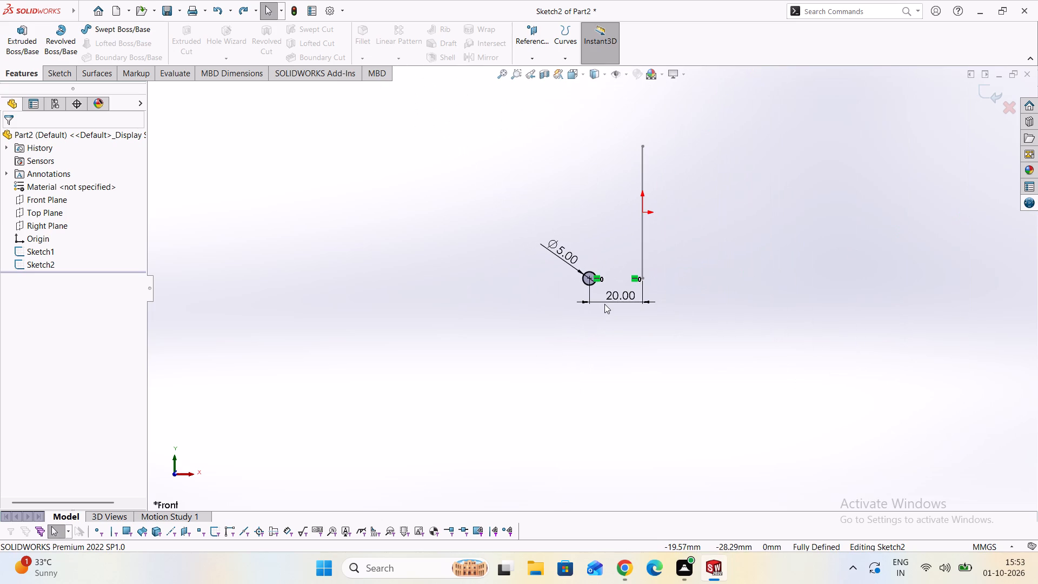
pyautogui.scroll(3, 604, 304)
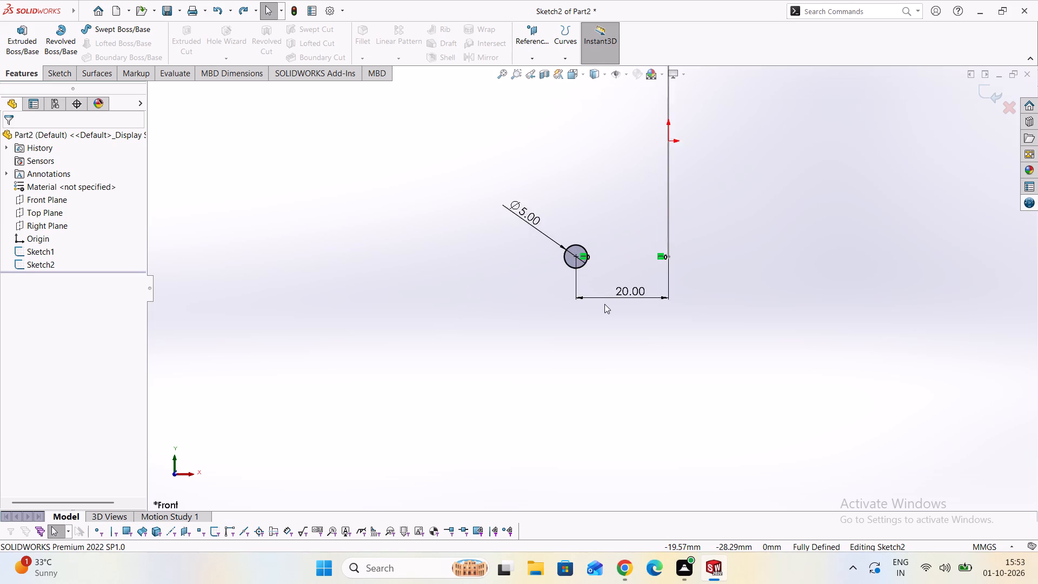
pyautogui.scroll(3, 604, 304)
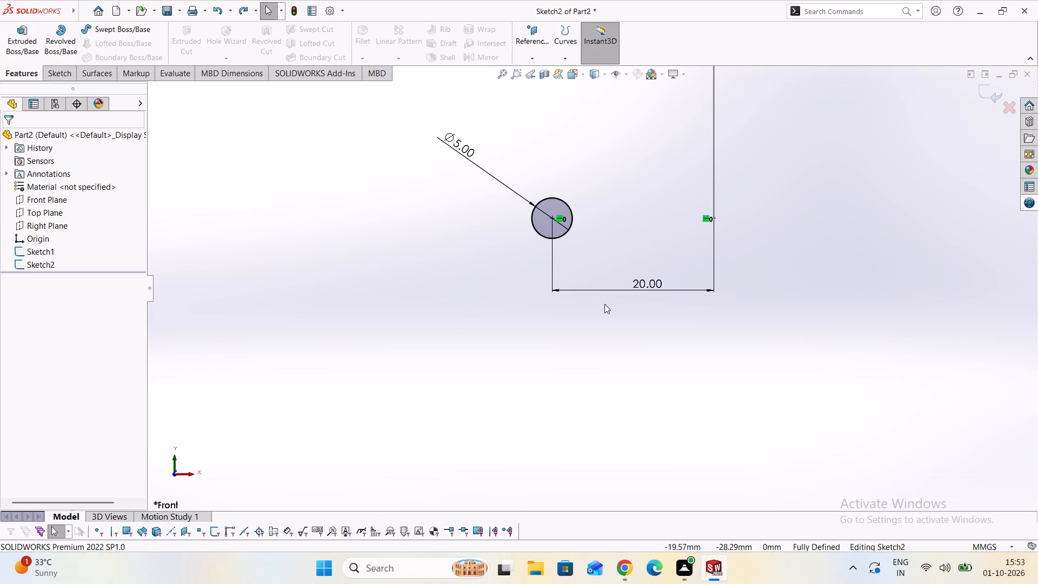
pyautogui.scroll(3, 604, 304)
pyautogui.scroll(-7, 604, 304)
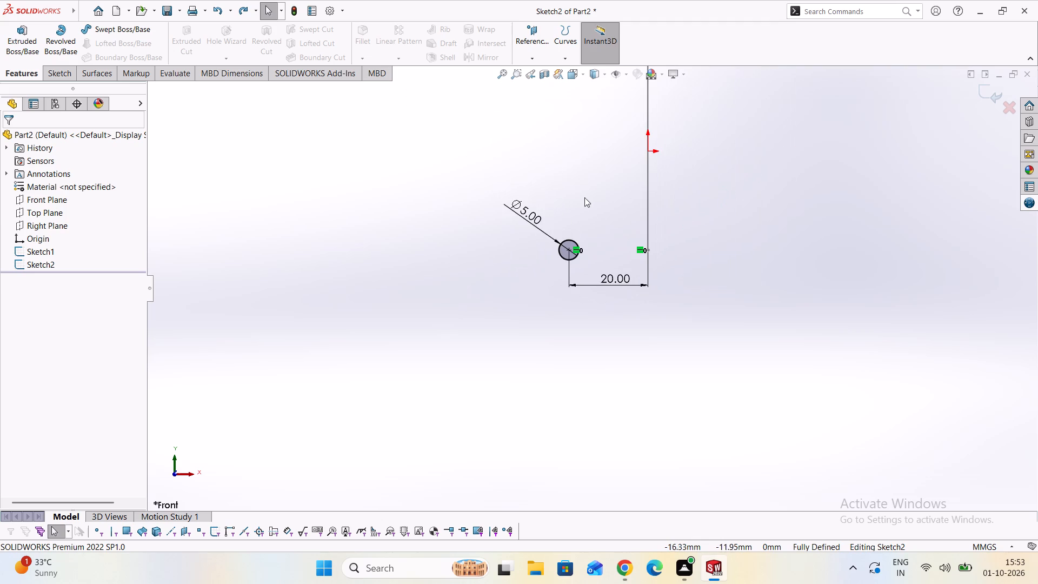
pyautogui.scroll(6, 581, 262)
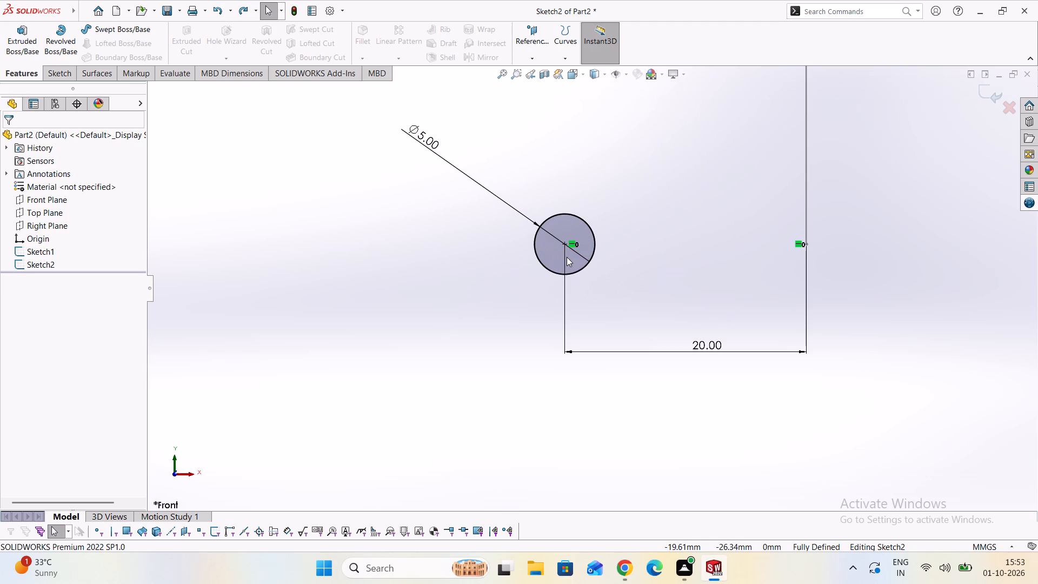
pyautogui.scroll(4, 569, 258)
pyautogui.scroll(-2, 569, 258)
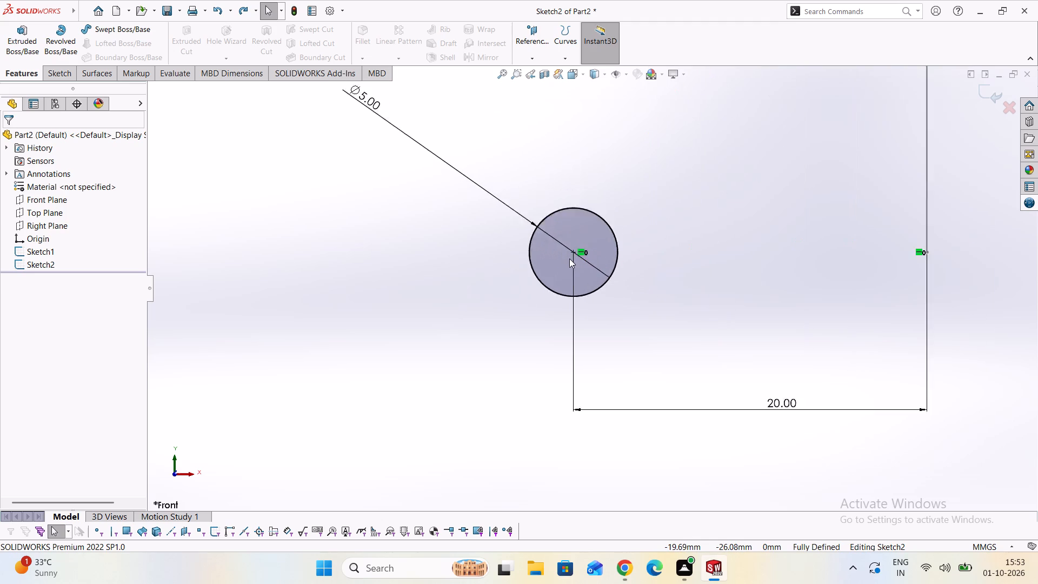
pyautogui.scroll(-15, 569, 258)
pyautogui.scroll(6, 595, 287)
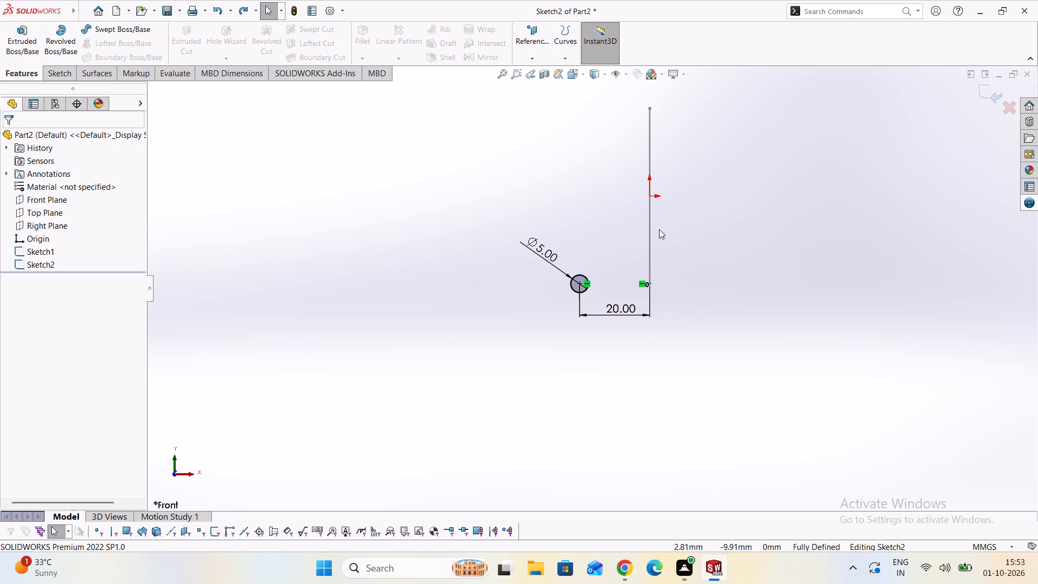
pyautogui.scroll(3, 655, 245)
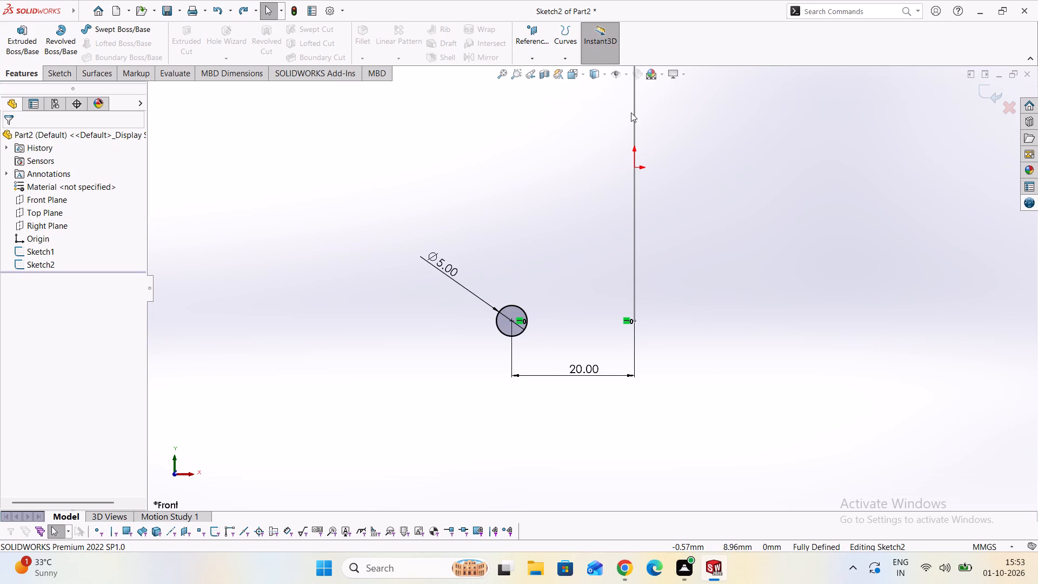
# Check how far the vertical line's lower endpoint is from the origin, and which sketch the line belongs to.
pyautogui.click(635, 319)
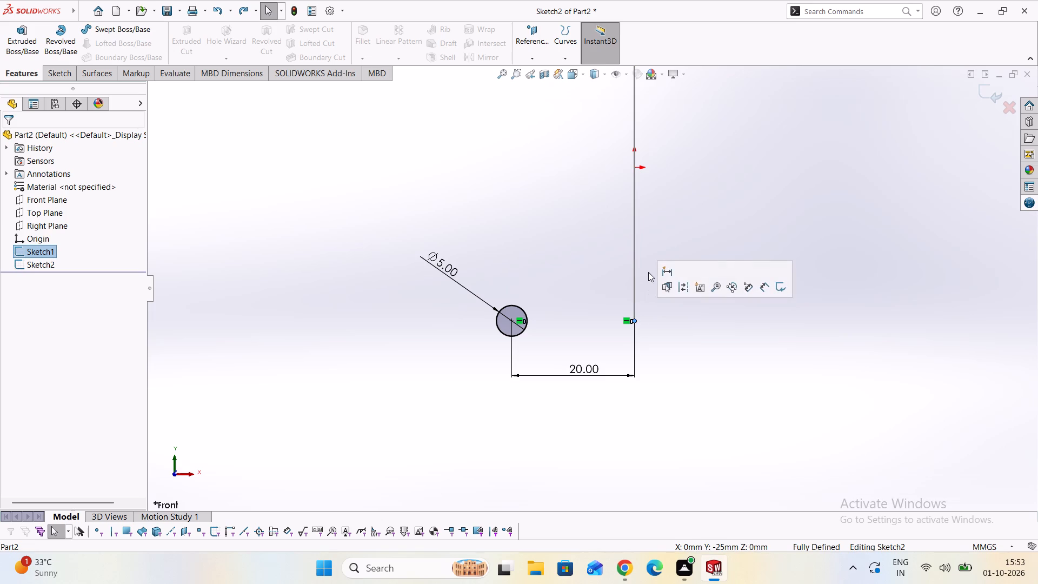
pyautogui.keyDown('ctrl'); pyautogui.click(634, 166); pyautogui.keyUp('ctrl')
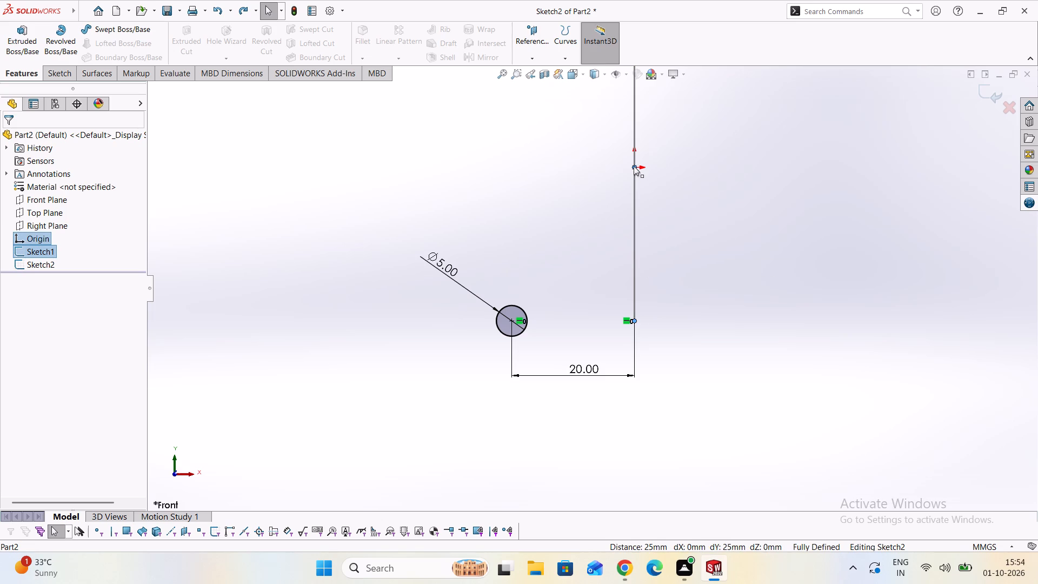
pyautogui.press('Escape')
pyautogui.press('Escape')
pyautogui.press('Escape')
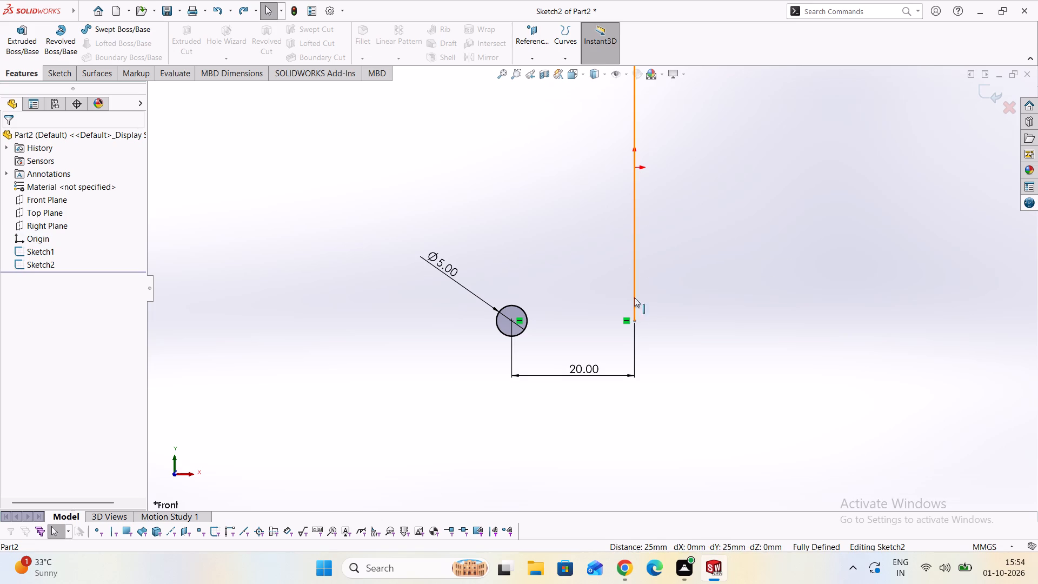
pyautogui.keyDown('ctrl'); pyautogui.click(633, 322); pyautogui.keyUp('ctrl')
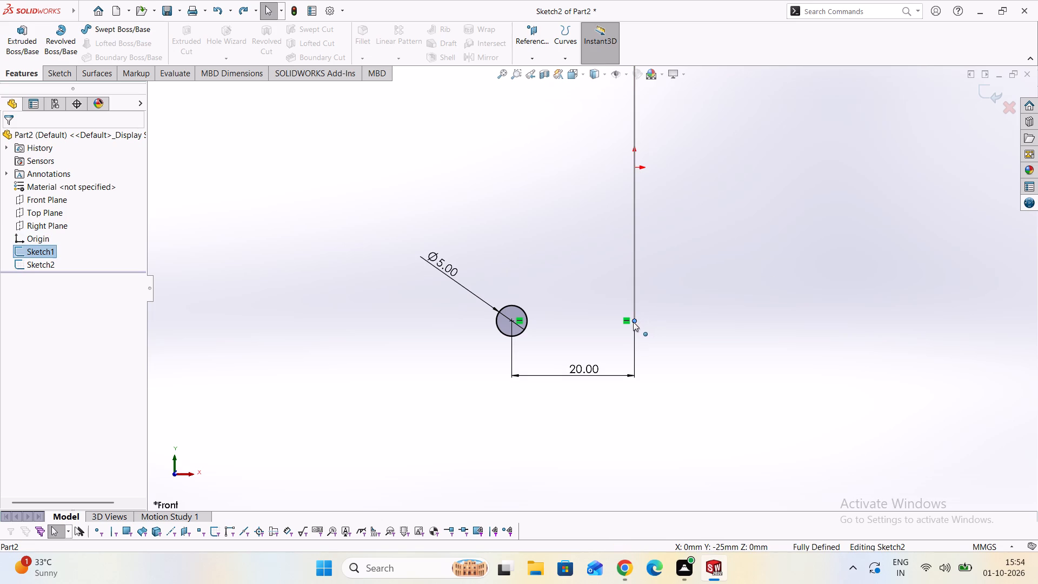
pyautogui.keyDown('ctrl'); pyautogui.click(634, 167); pyautogui.keyUp('ctrl')
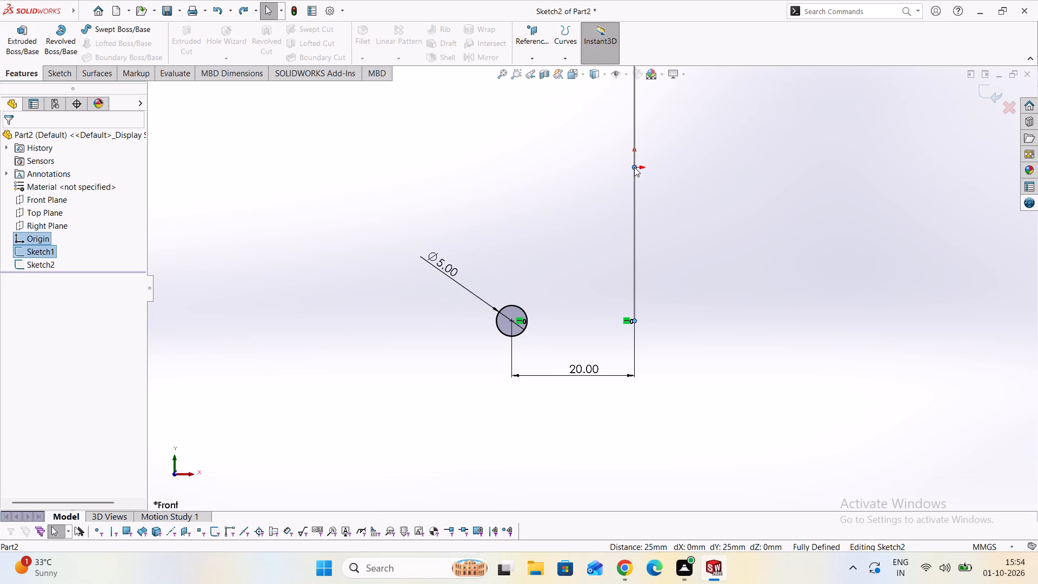
pyautogui.press('Escape')
pyautogui.press('Escape')
pyautogui.press('Escape')
pyautogui.click(46, 256)
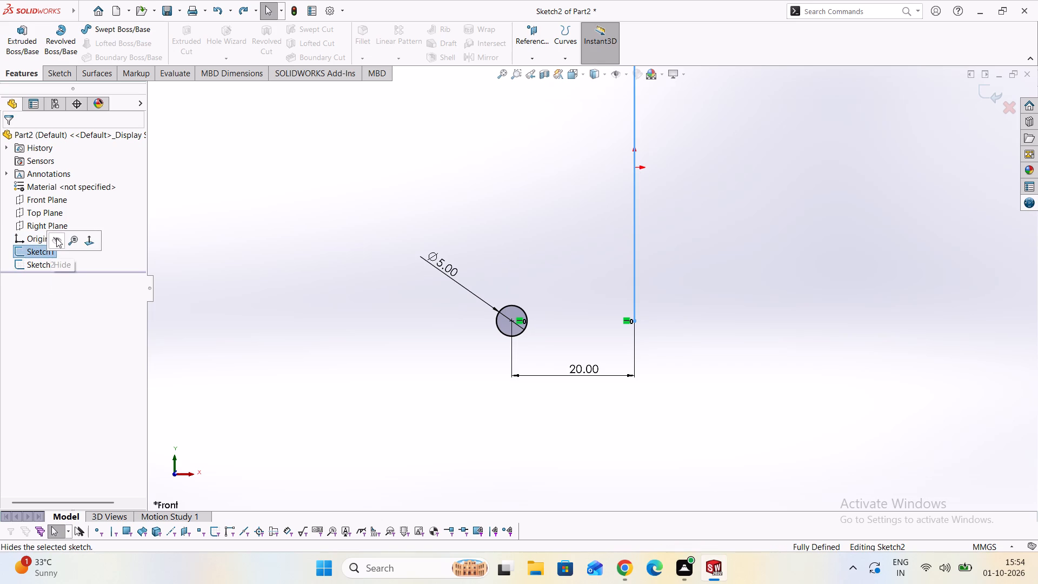
pyautogui.press('Escape')
pyautogui.press('Escape')
pyautogui.press('Escape')
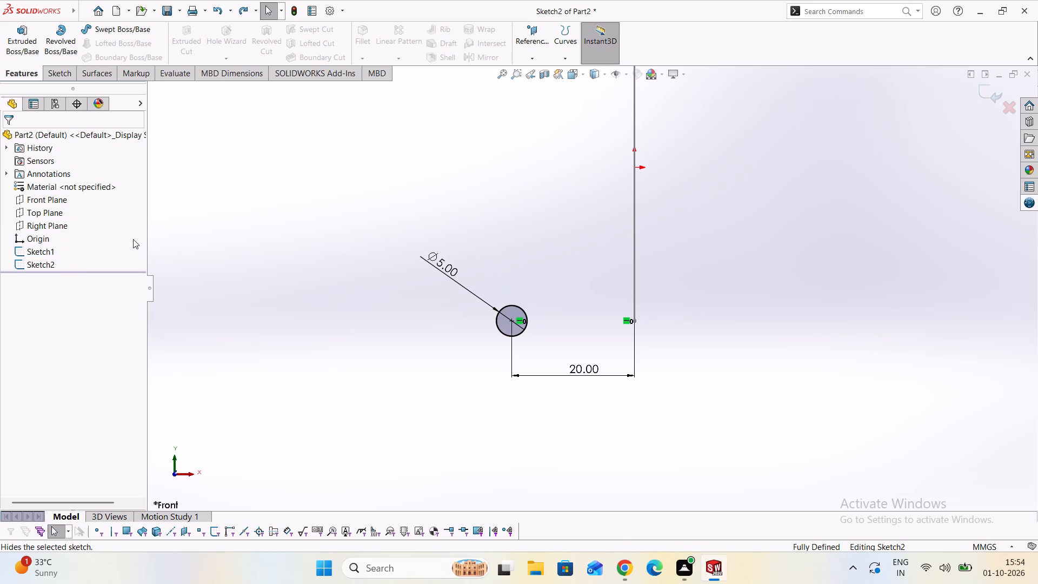
pyautogui.press('Escape')
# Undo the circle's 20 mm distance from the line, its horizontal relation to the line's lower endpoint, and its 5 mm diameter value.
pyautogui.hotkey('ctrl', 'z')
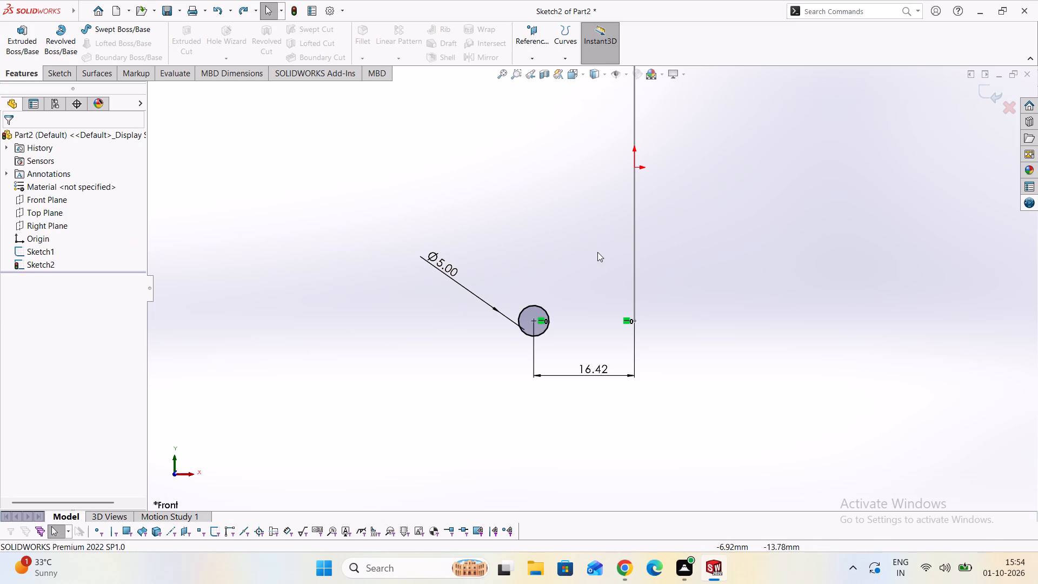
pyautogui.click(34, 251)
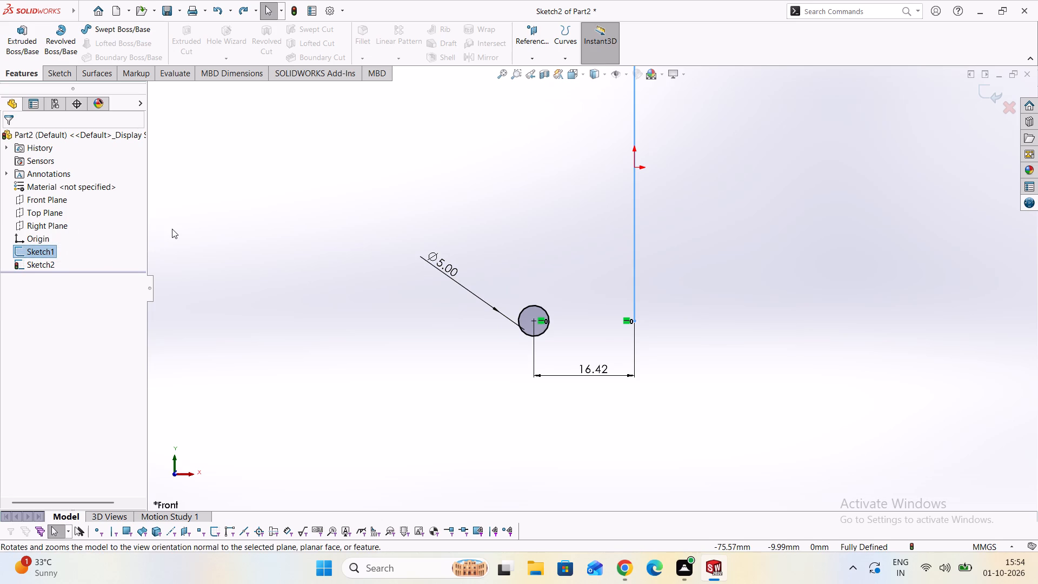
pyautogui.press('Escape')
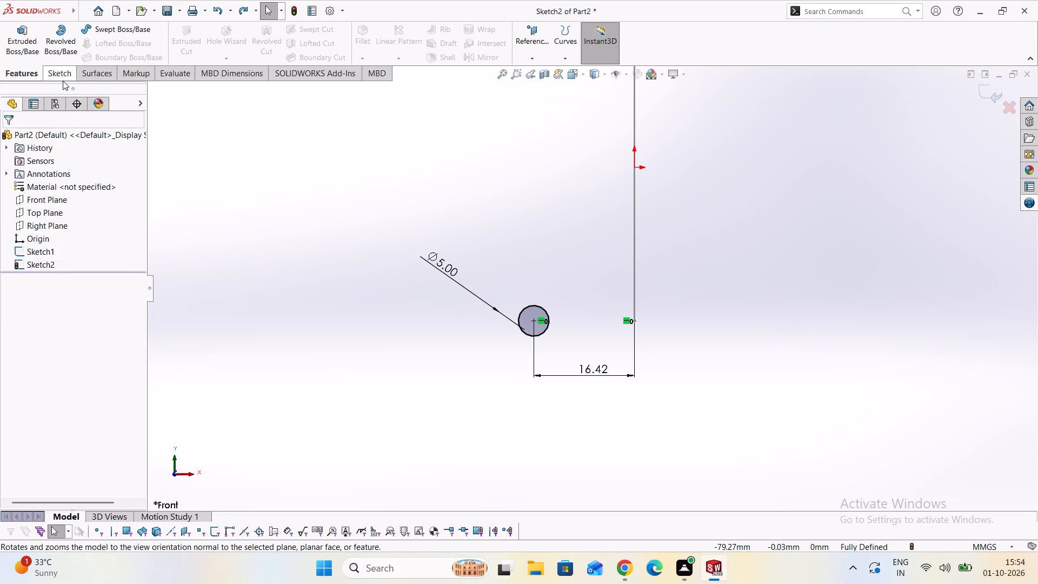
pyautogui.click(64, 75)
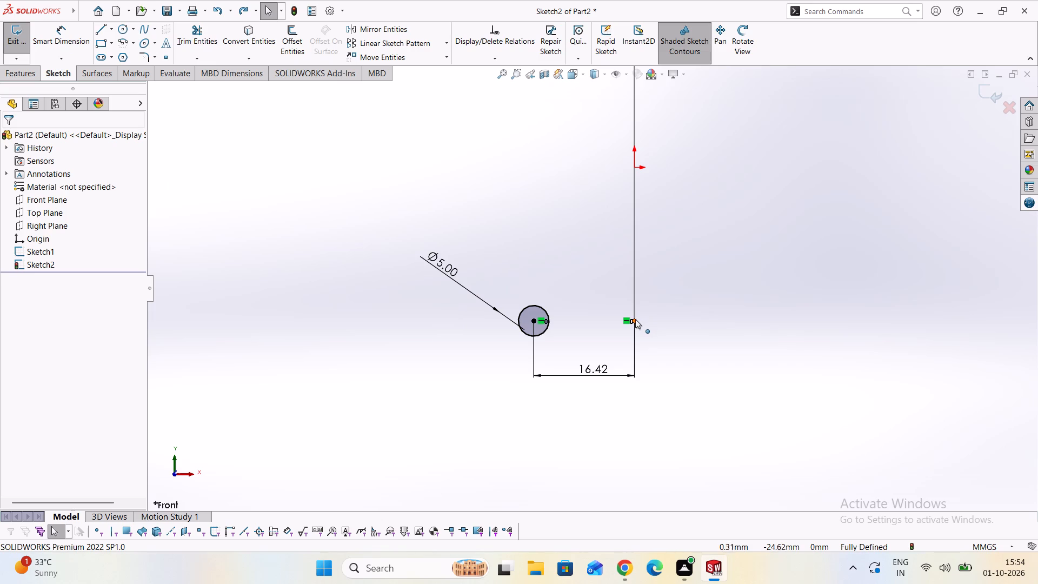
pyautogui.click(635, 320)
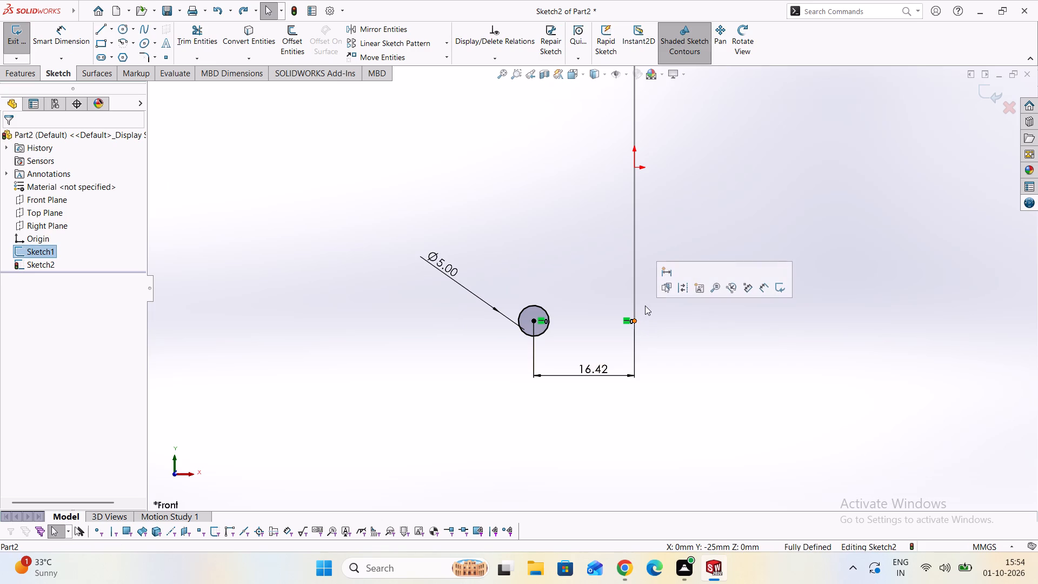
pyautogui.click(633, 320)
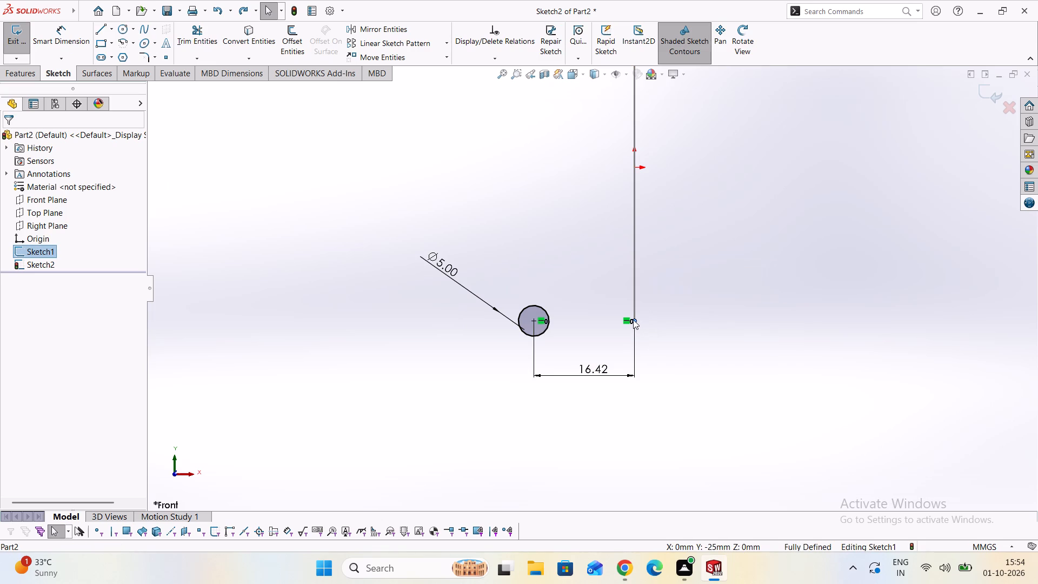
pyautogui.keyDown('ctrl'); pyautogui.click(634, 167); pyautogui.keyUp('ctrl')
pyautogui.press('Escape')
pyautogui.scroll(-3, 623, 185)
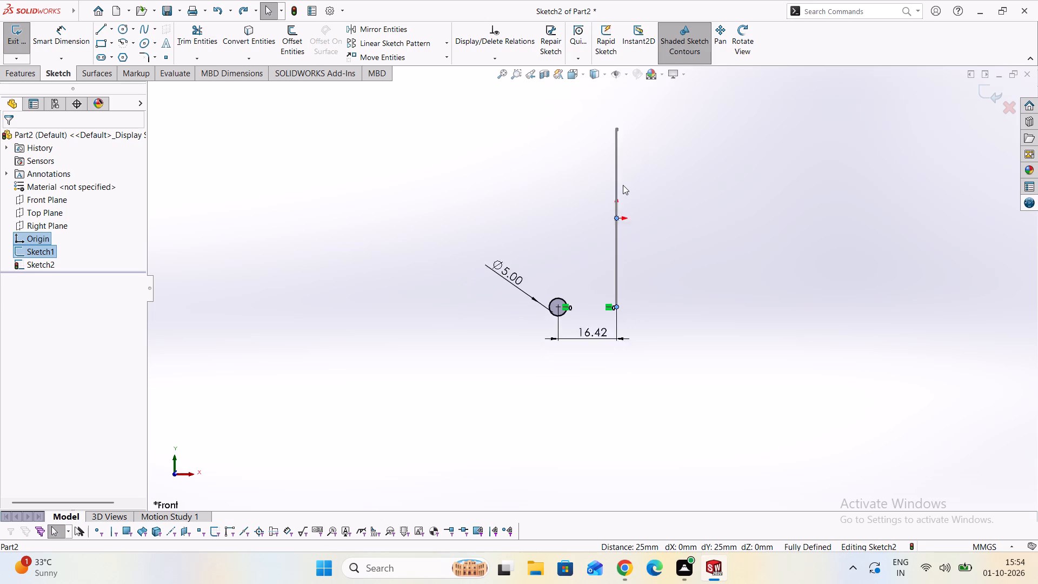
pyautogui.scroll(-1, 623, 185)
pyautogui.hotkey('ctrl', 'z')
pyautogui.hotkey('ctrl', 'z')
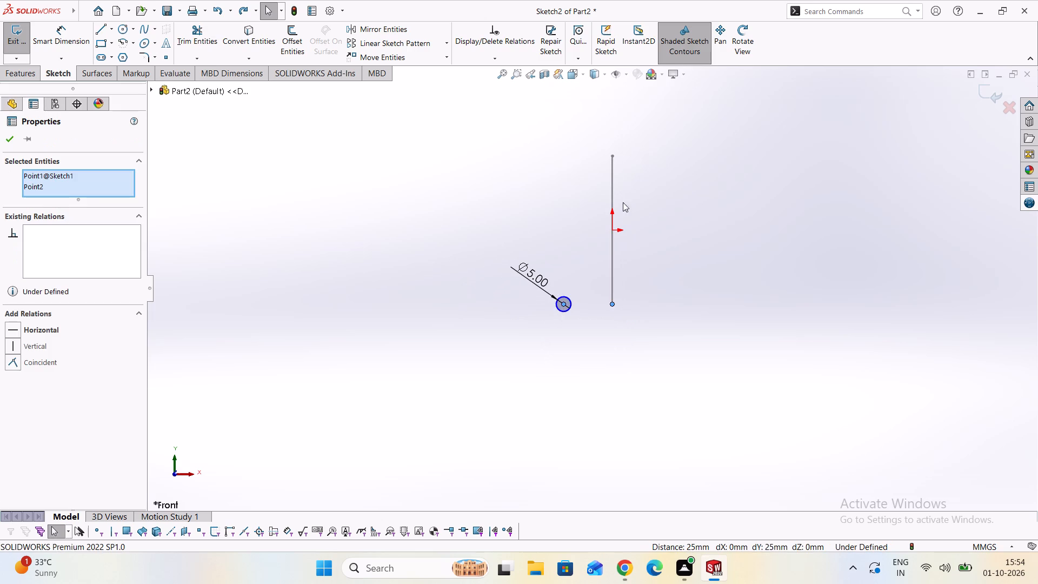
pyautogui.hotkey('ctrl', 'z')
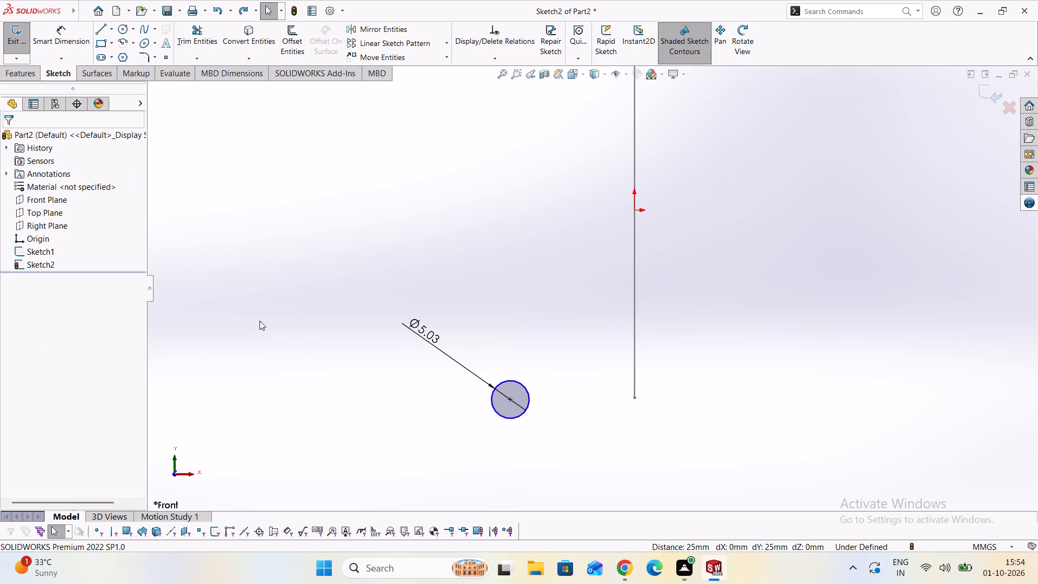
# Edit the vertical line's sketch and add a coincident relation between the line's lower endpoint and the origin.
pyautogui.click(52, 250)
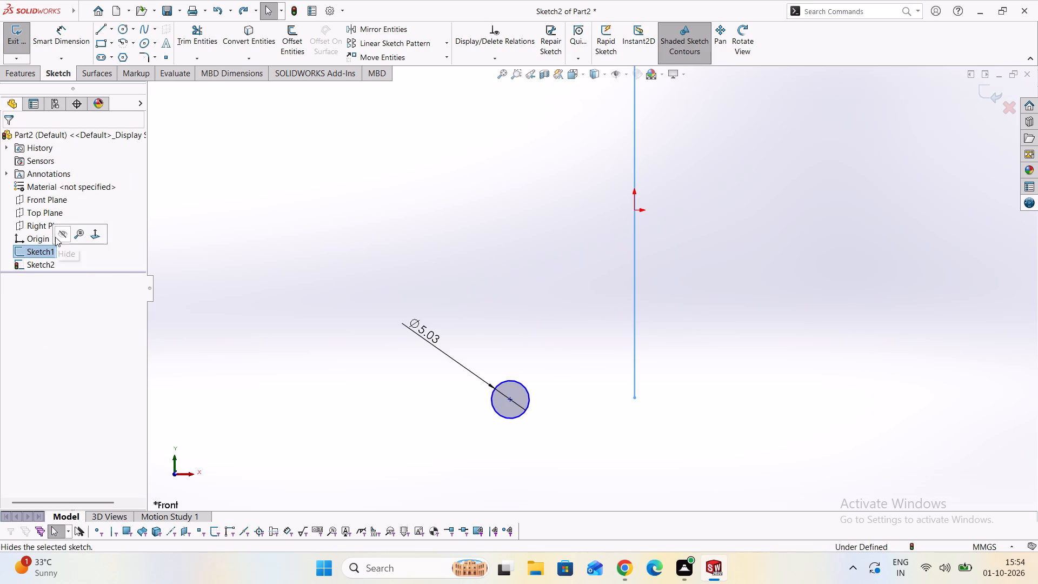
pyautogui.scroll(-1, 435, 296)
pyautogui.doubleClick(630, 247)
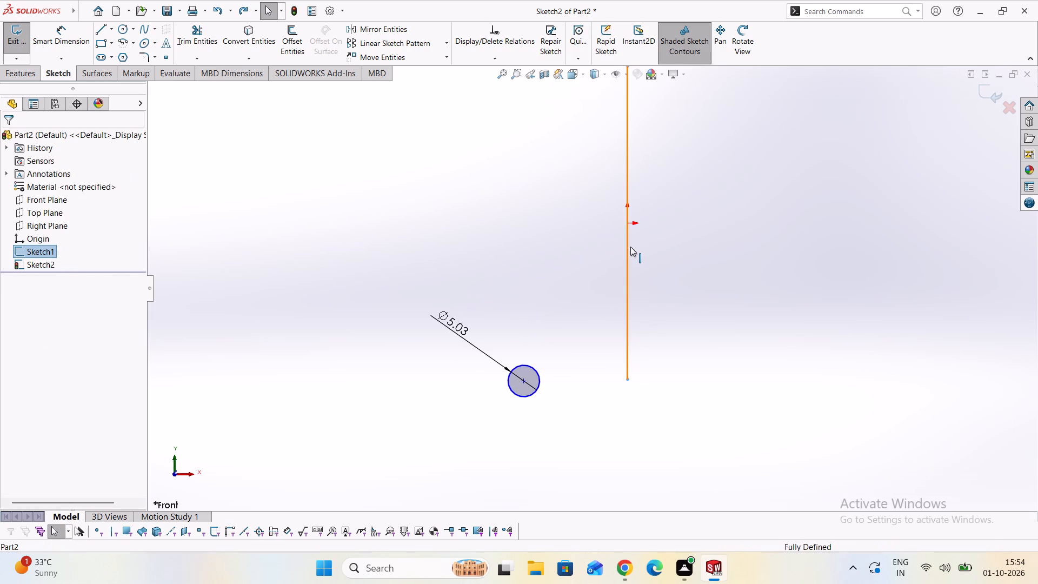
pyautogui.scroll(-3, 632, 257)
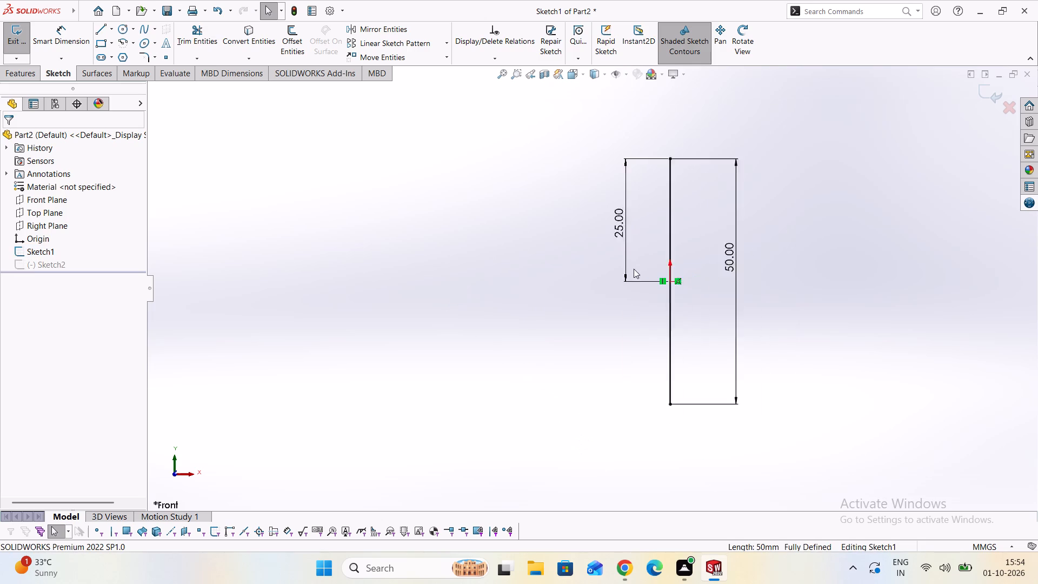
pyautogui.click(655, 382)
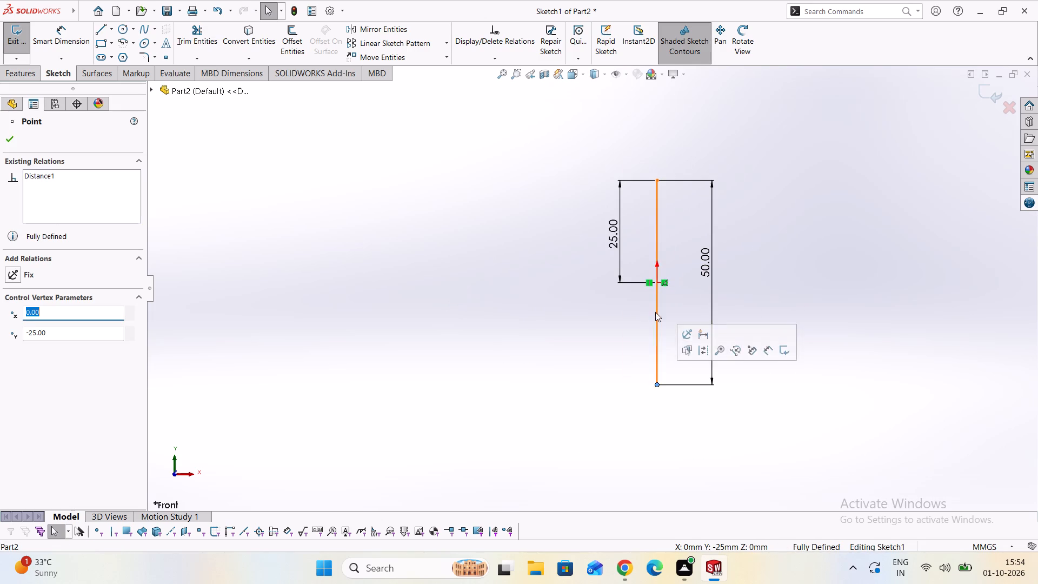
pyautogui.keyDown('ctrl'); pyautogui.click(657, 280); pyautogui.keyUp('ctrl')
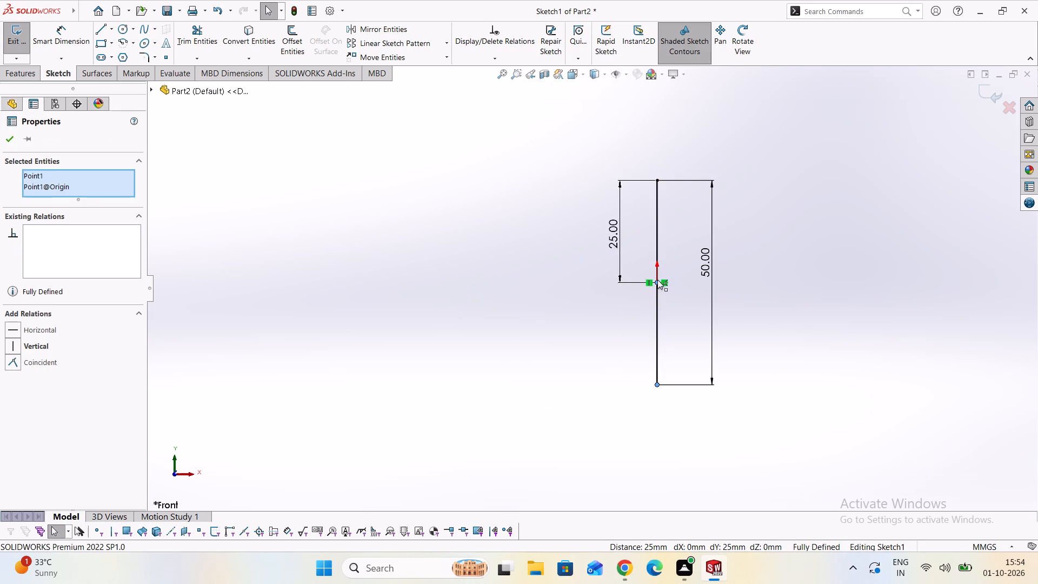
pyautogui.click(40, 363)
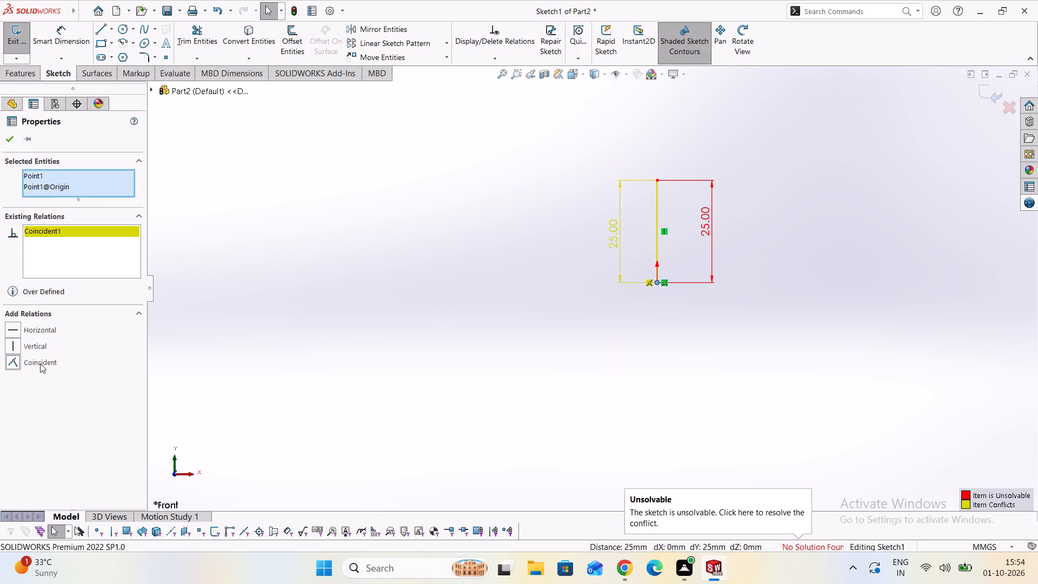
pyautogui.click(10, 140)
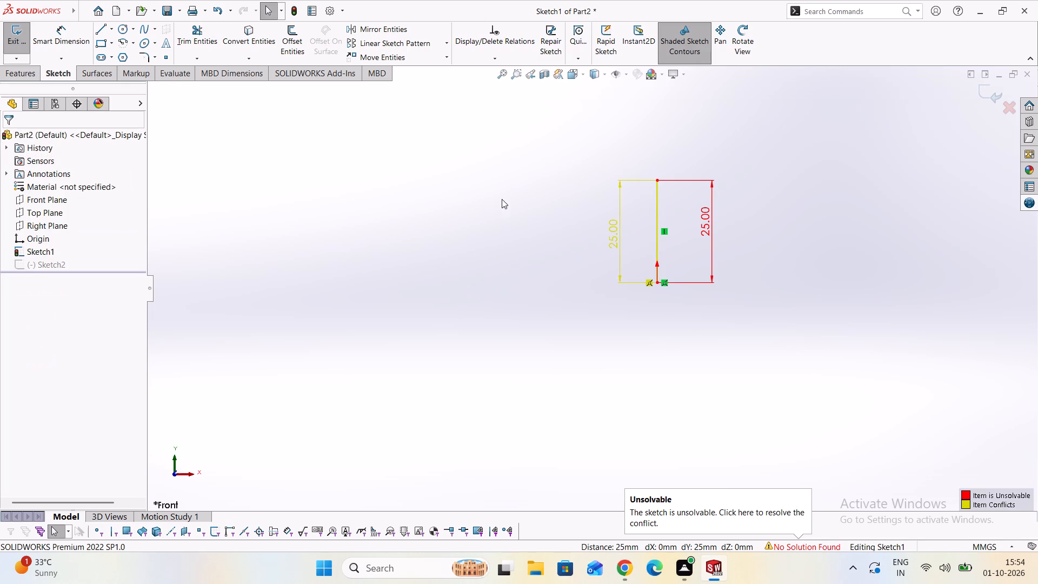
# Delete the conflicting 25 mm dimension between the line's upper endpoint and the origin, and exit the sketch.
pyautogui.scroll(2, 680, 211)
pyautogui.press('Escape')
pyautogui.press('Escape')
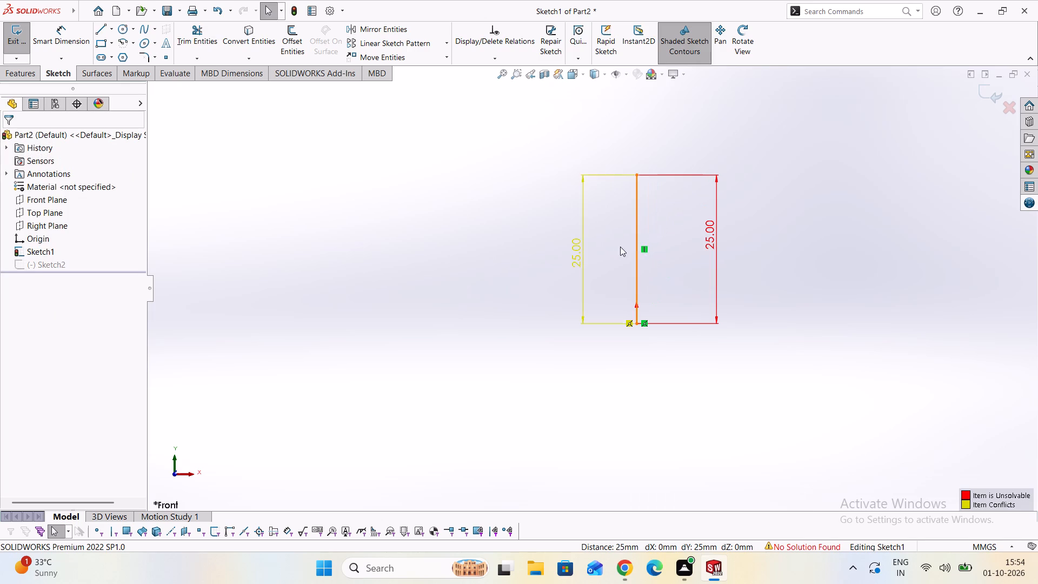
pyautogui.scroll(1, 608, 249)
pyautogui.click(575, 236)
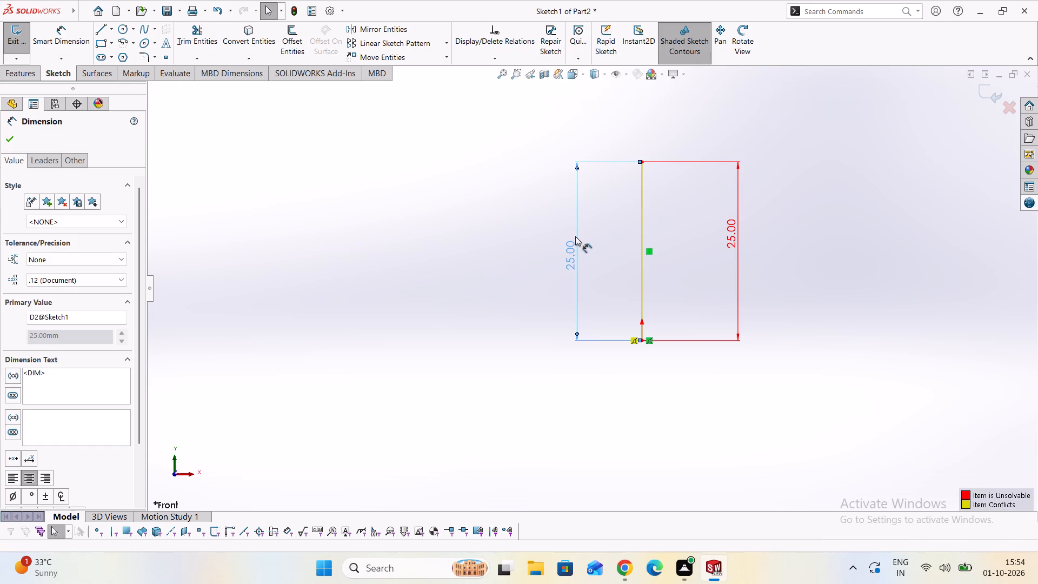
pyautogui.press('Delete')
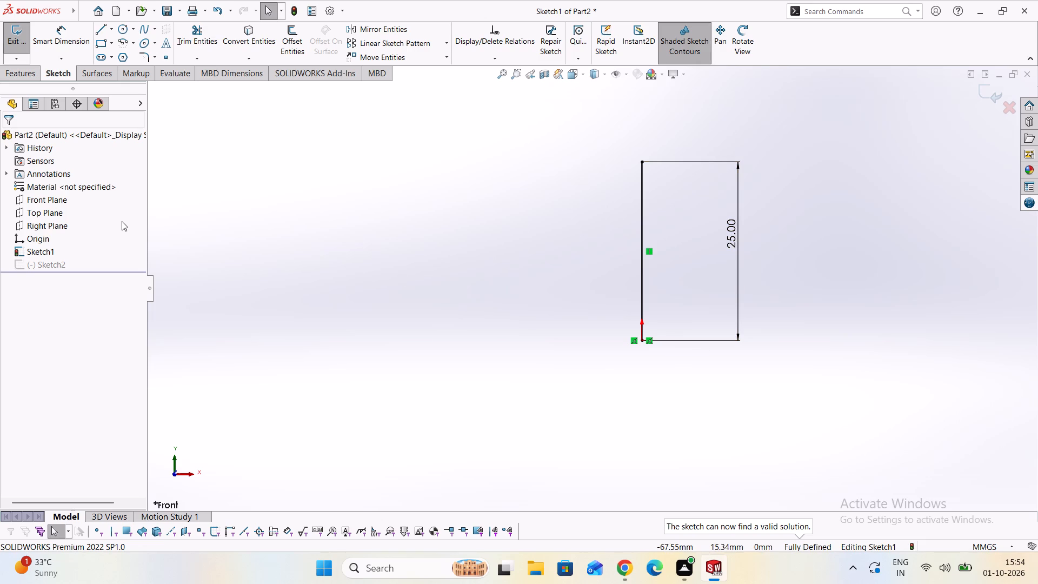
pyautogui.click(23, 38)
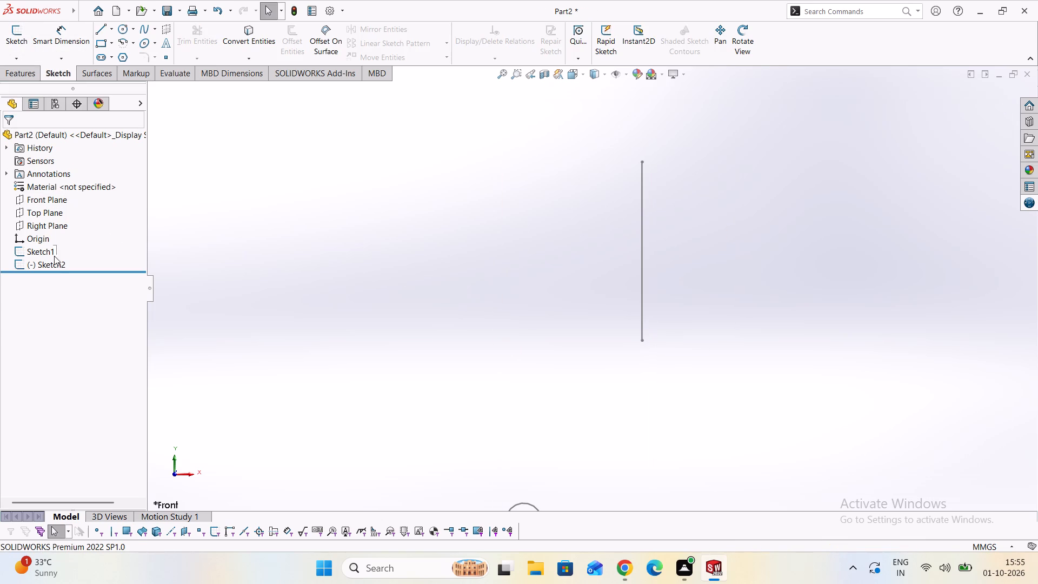
# Reopen the circle's sketch and examine the circle center's position relative to the line's lower endpoint.
pyautogui.click(55, 264)
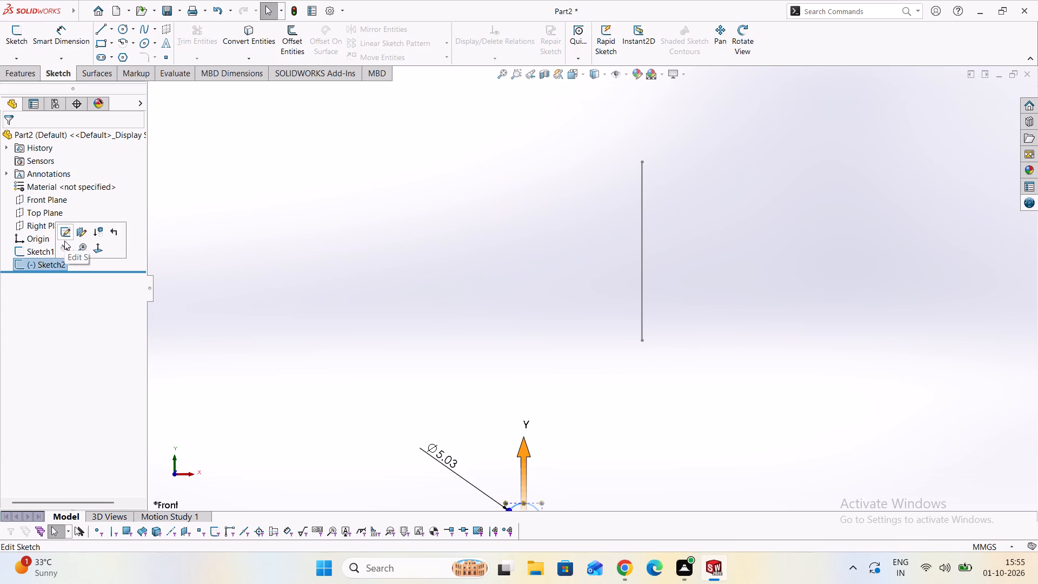
pyautogui.click(64, 228)
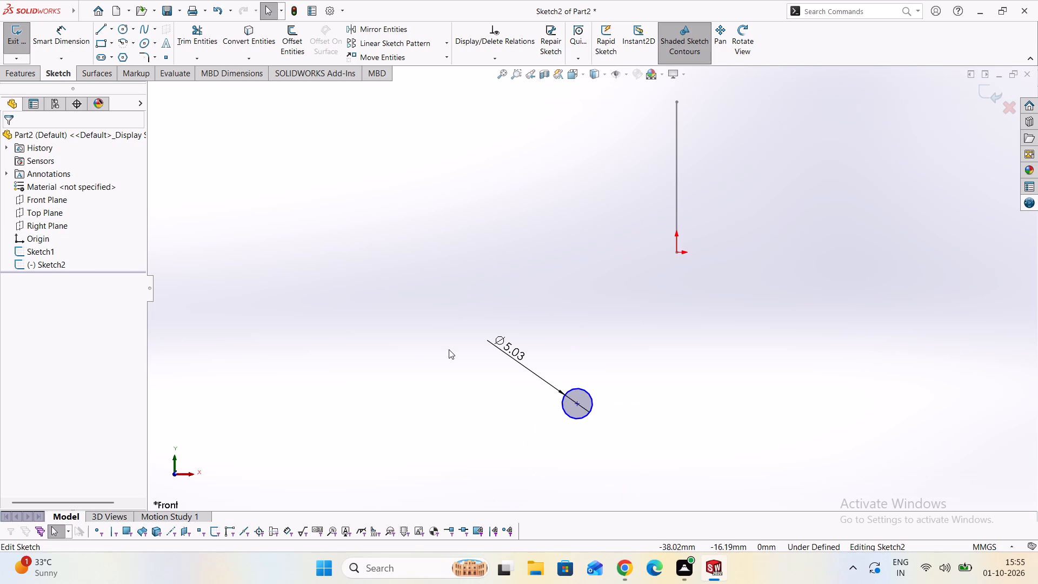
pyautogui.keyDown('ctrl'); pyautogui.click(576, 401); pyautogui.keyUp('ctrl')
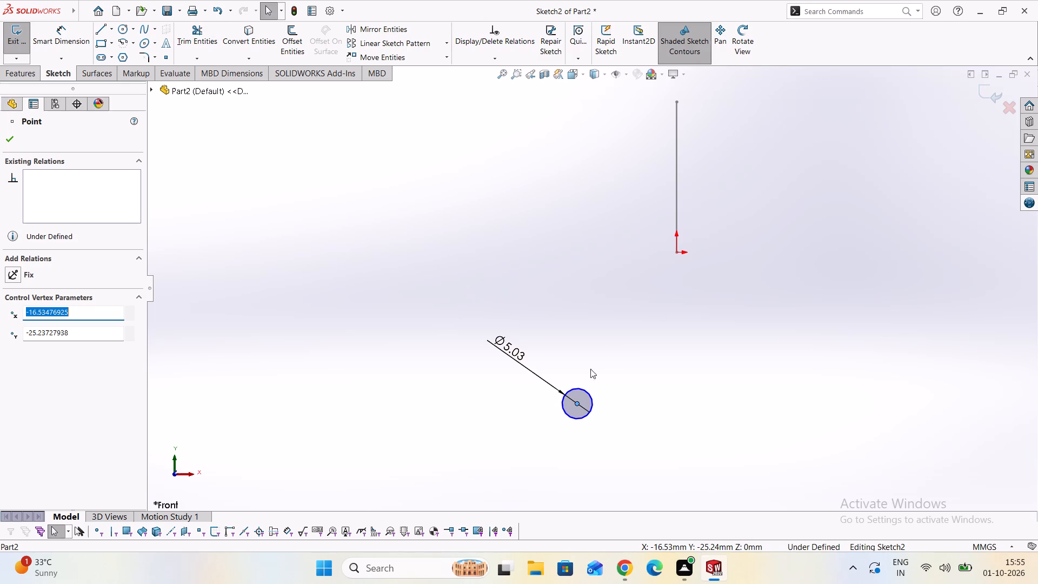
pyautogui.scroll(-2, 570, 408)
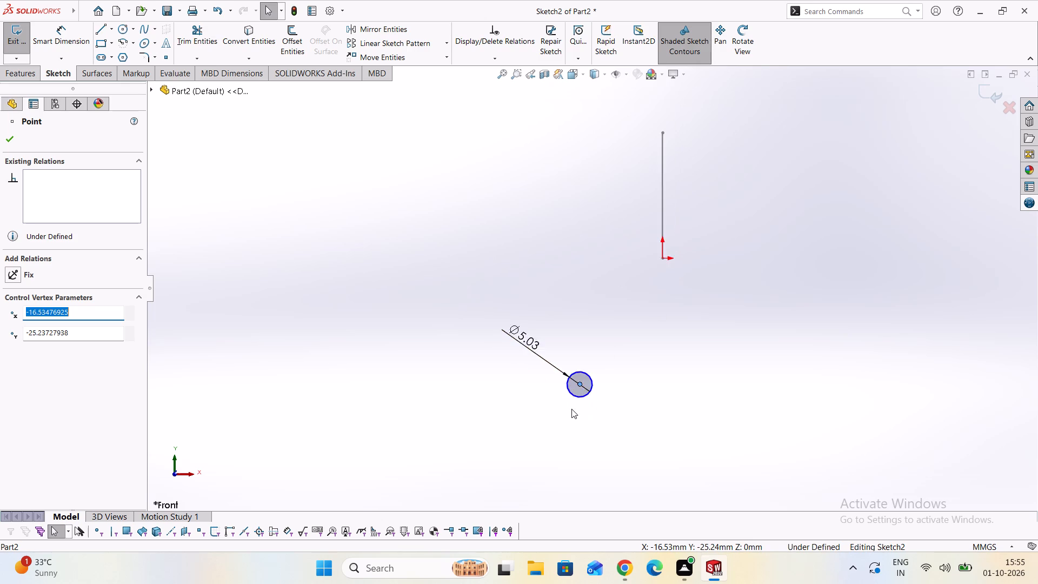
pyautogui.scroll(-1, 571, 409)
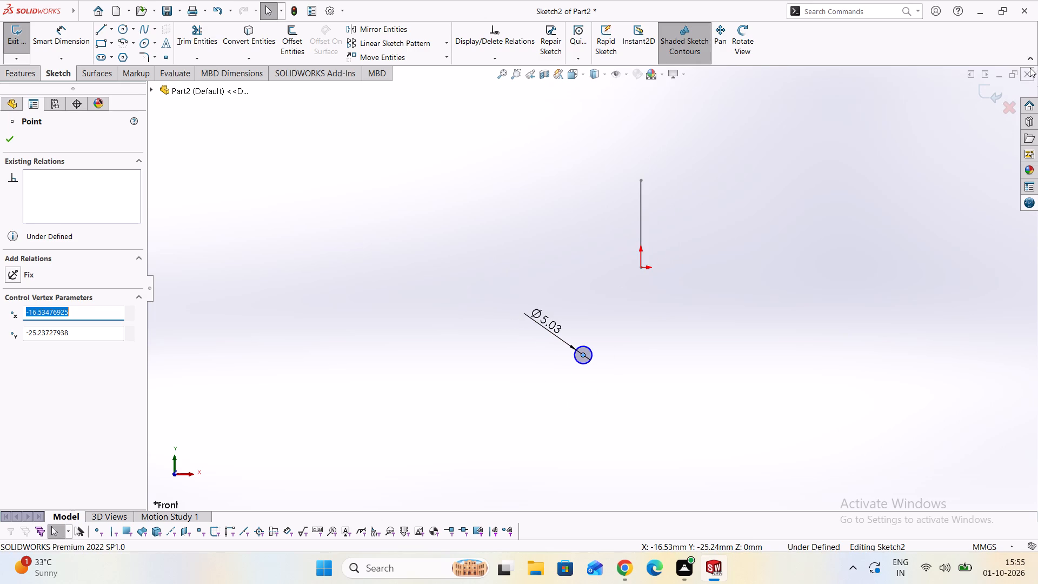
# Close the current part without saving it.
pyautogui.click(1029, 72)
pyautogui.click(459, 312)
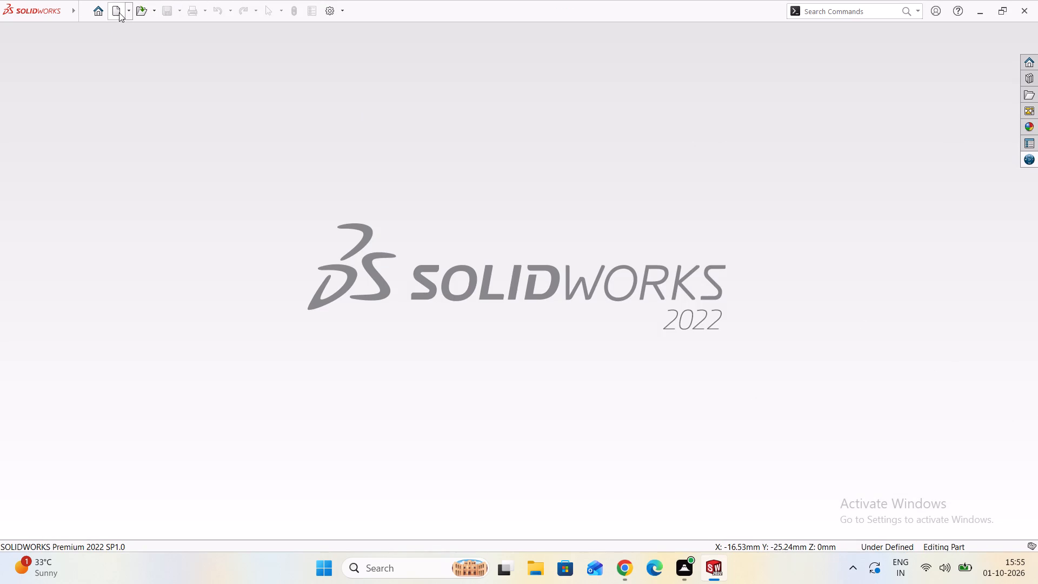
# Create a new part document.
pyautogui.click(125, 10)
pyautogui.click(125, 27)
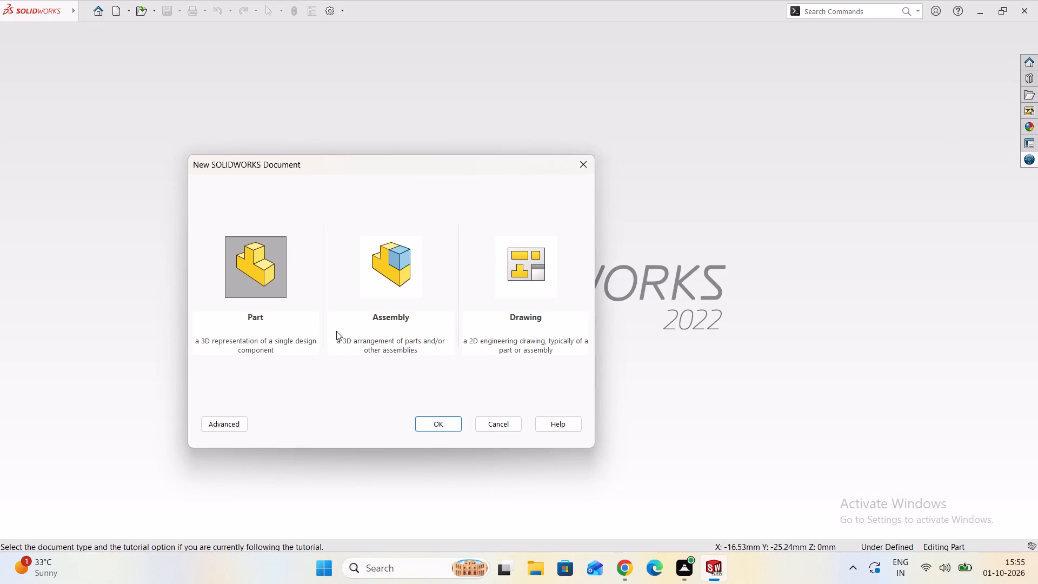
pyautogui.click(429, 422)
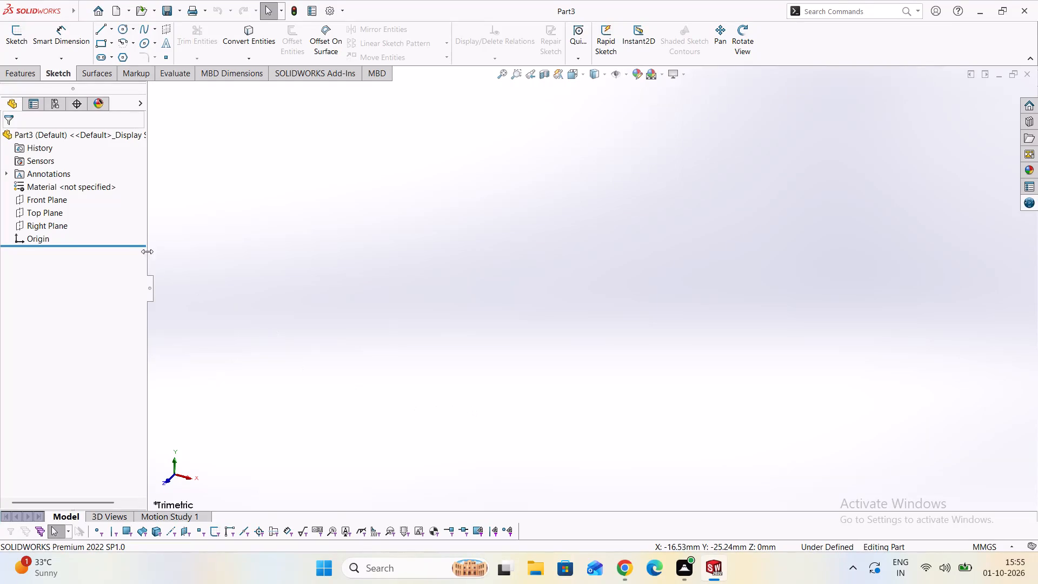
# Sketch a vertical line about 38 mm long upward from the origin on the Front Plane.
pyautogui.click(68, 202)
pyautogui.click(99, 34)
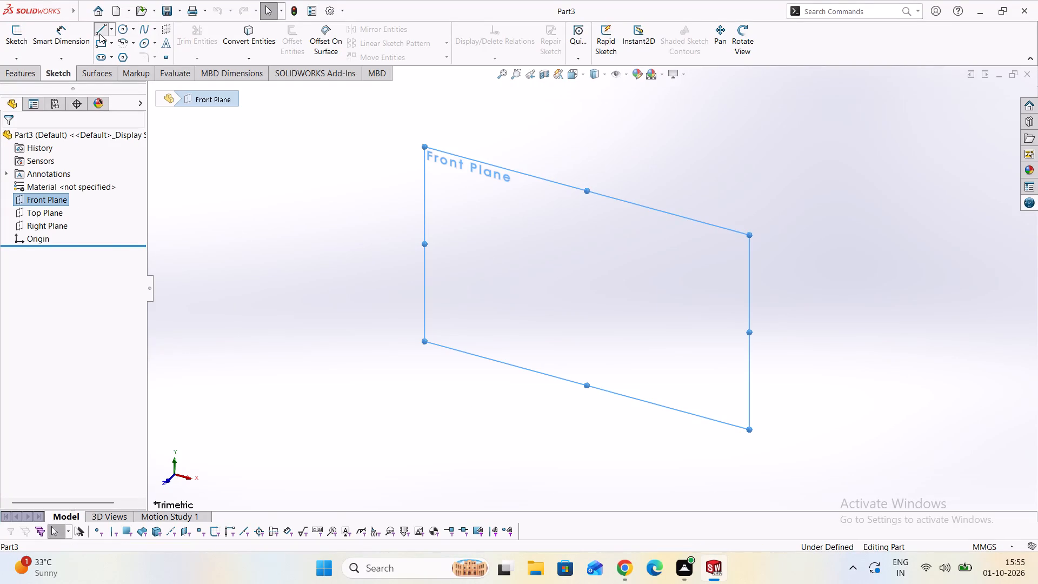
pyautogui.scroll(2, 594, 290)
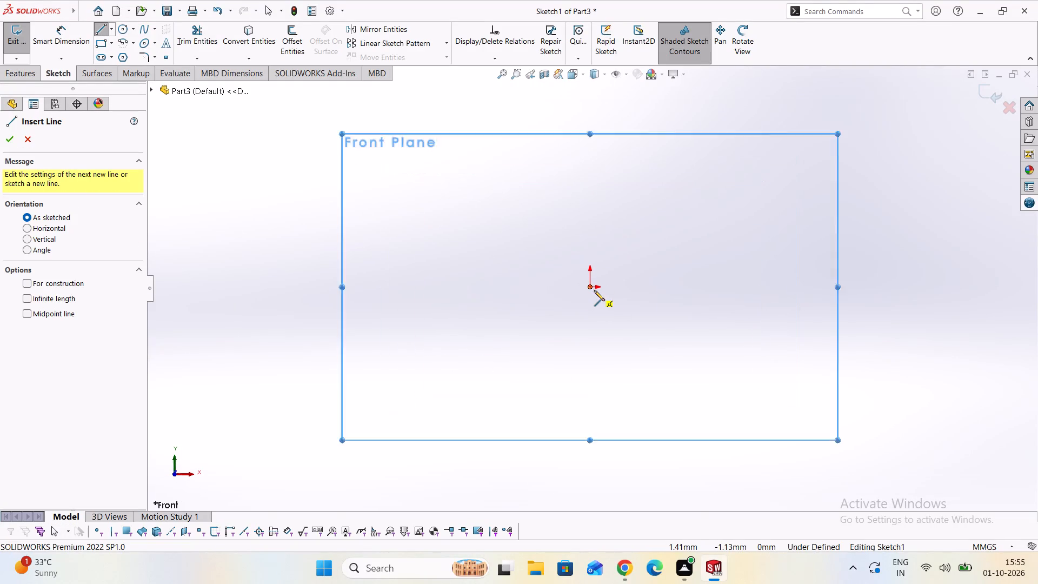
pyautogui.scroll(1, 594, 290)
pyautogui.click(589, 286)
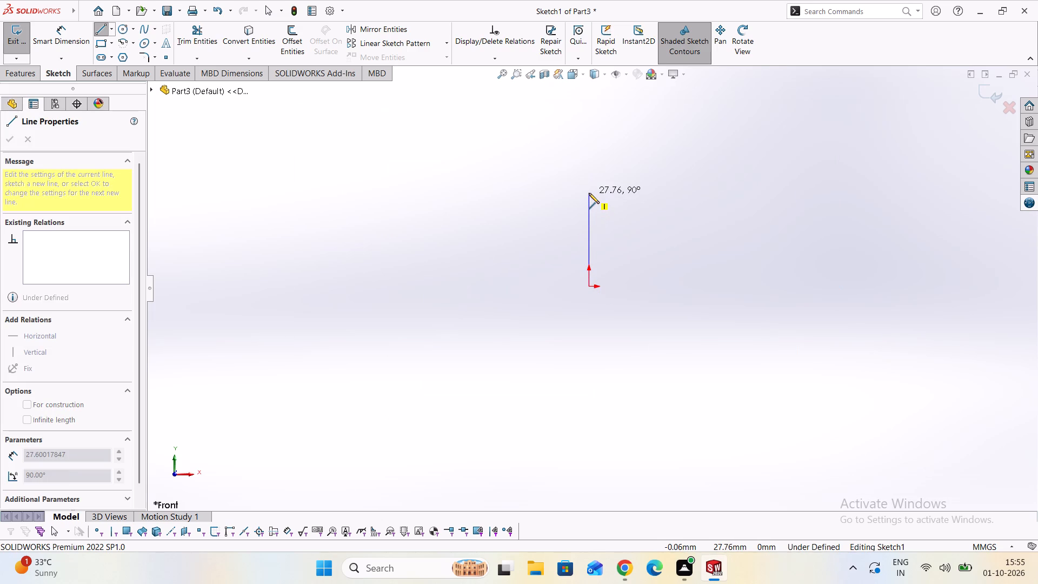
pyautogui.click(590, 158)
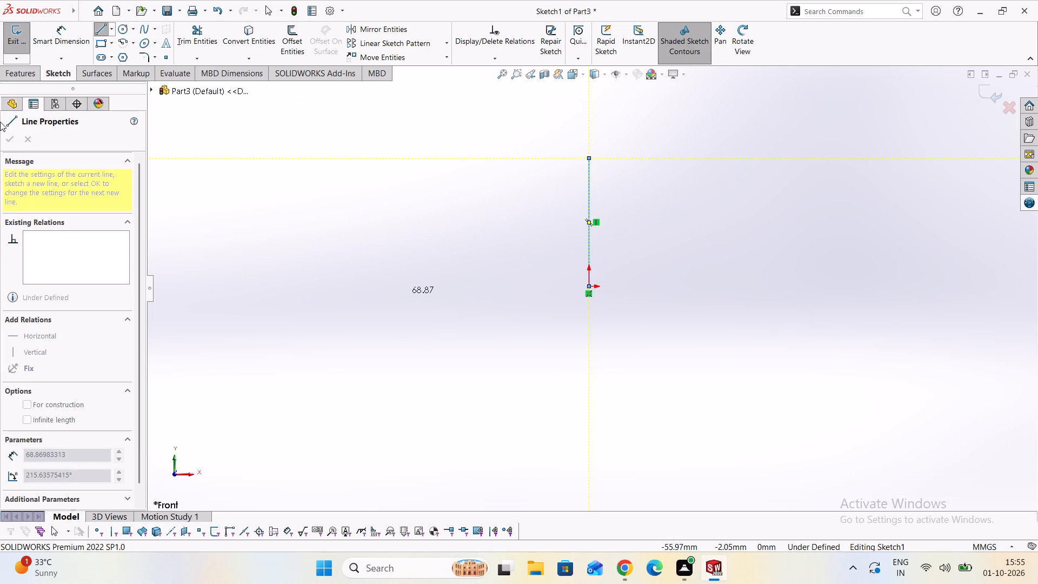
# Dimension the vertical line's length at 50 mm and exit the sketch.
pyautogui.click(72, 34)
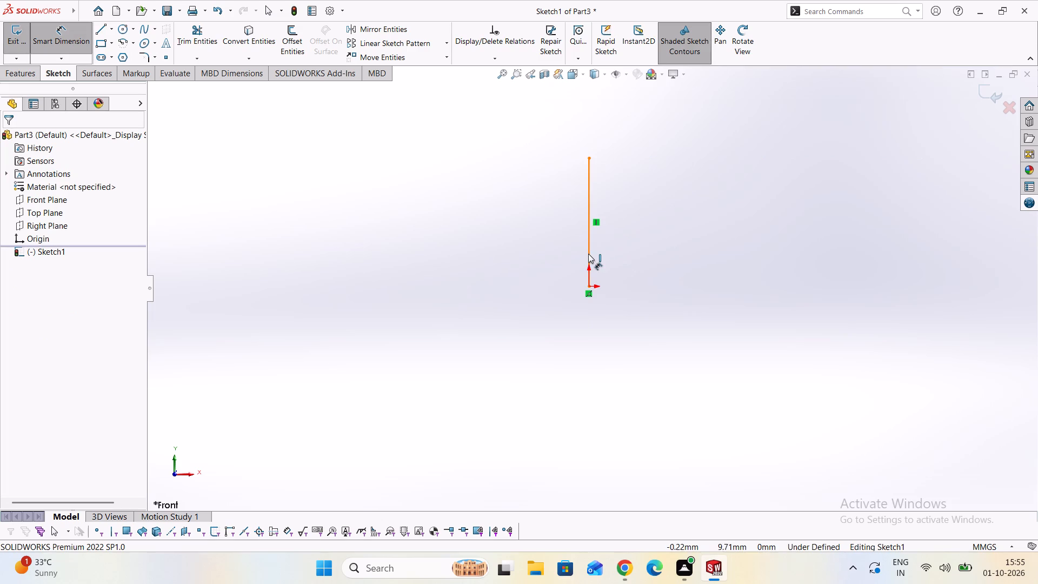
pyautogui.click(588, 254)
pyautogui.click(647, 248)
pyautogui.write('50')
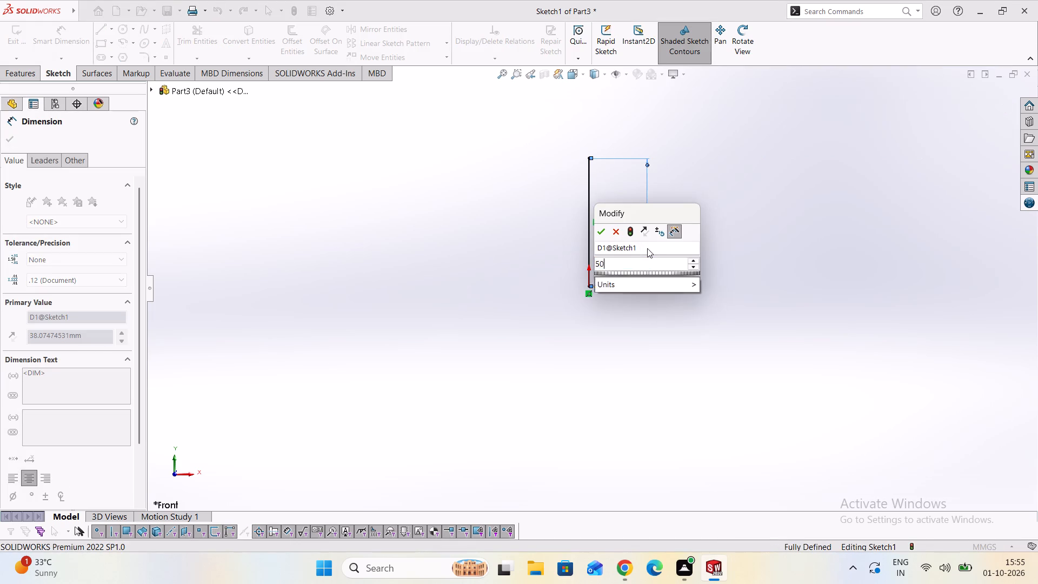
pyautogui.press('Return')
pyautogui.scroll(-1, 647, 248)
pyautogui.scroll(2, 651, 251)
pyautogui.scroll(2, 547, 271)
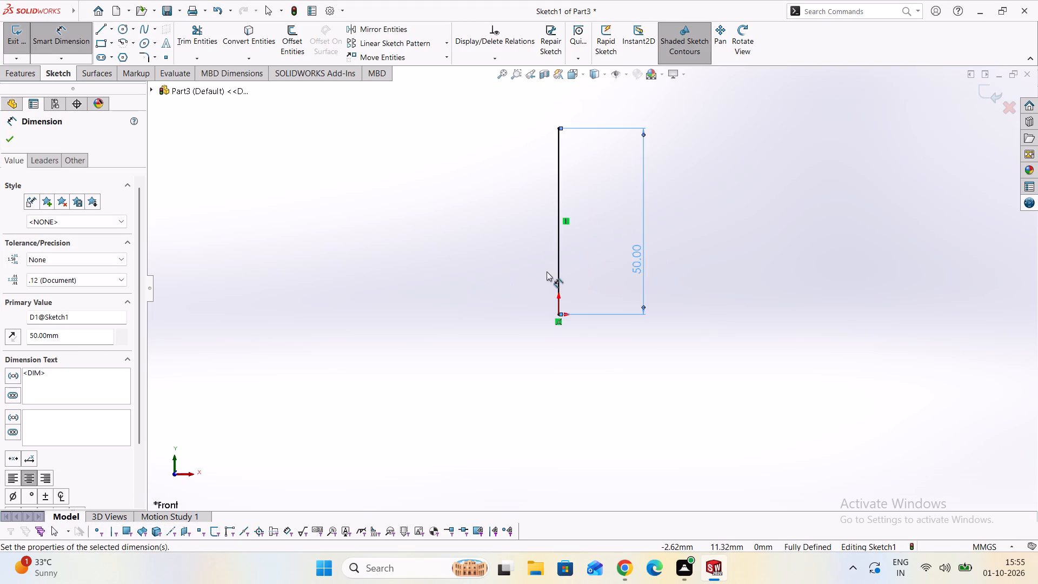
pyautogui.scroll(-2, 557, 327)
pyautogui.scroll(1, 489, 324)
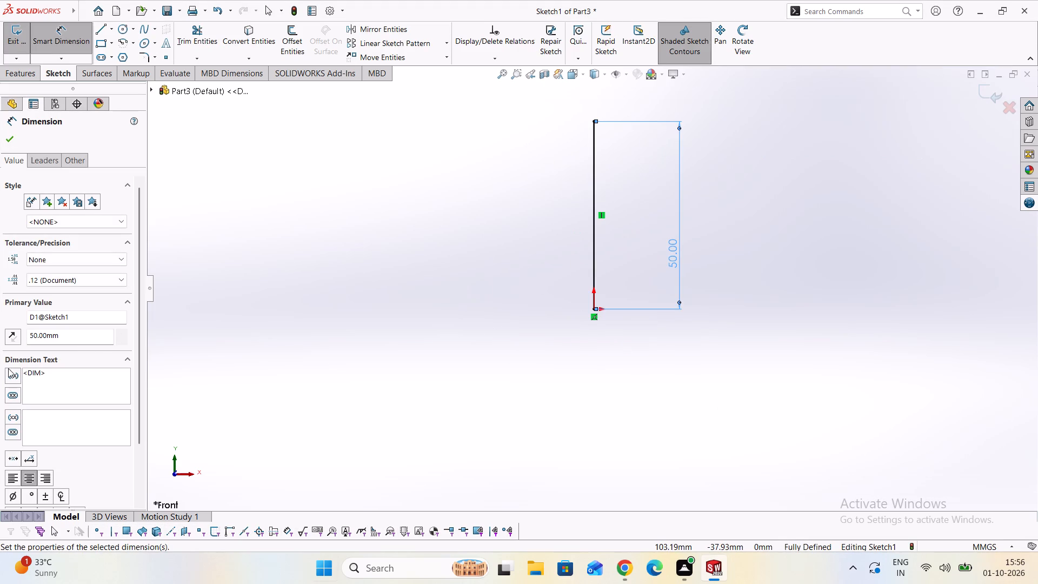
pyautogui.click(8, 138)
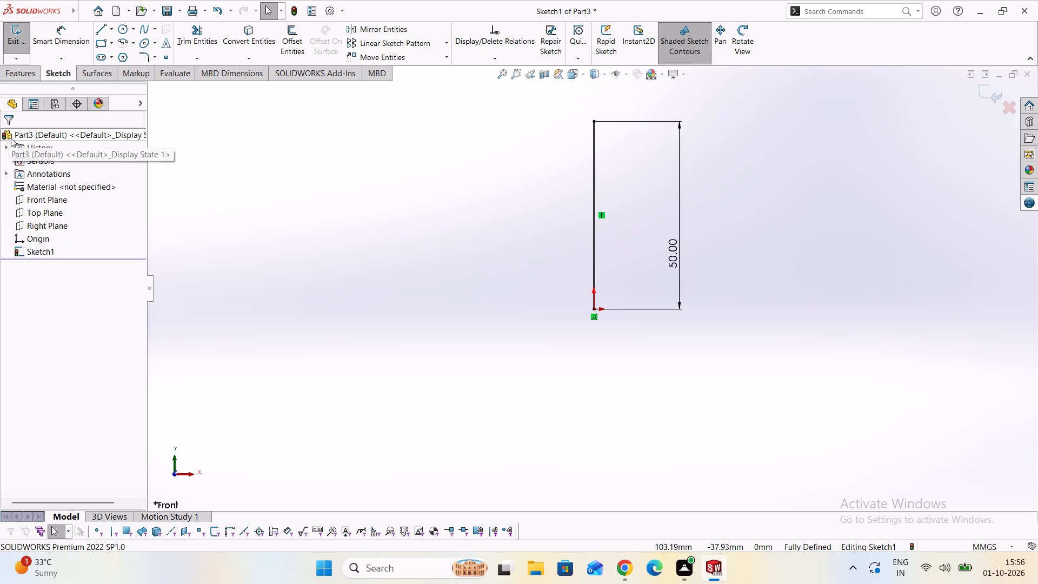
pyautogui.click(10, 43)
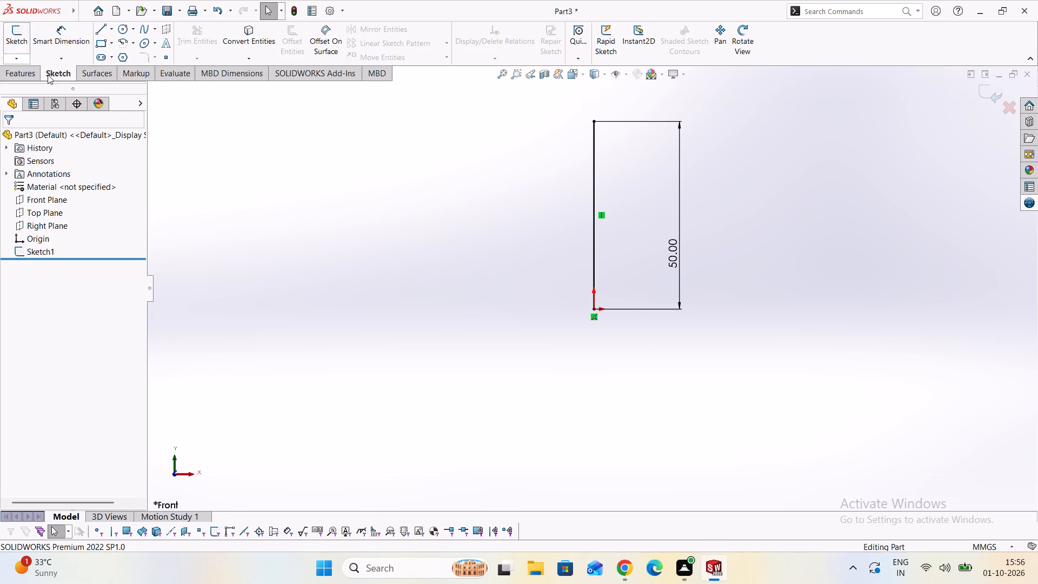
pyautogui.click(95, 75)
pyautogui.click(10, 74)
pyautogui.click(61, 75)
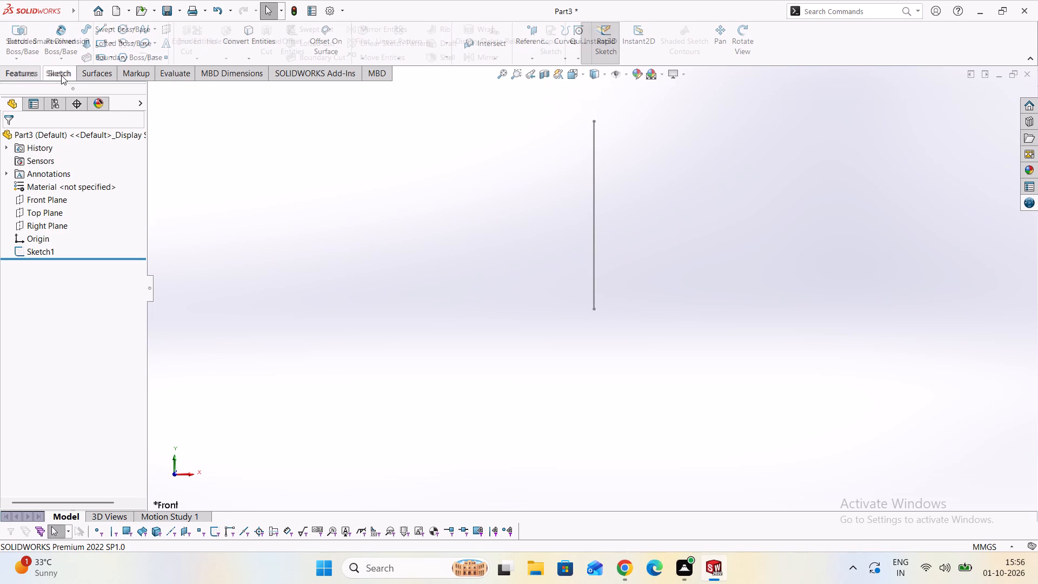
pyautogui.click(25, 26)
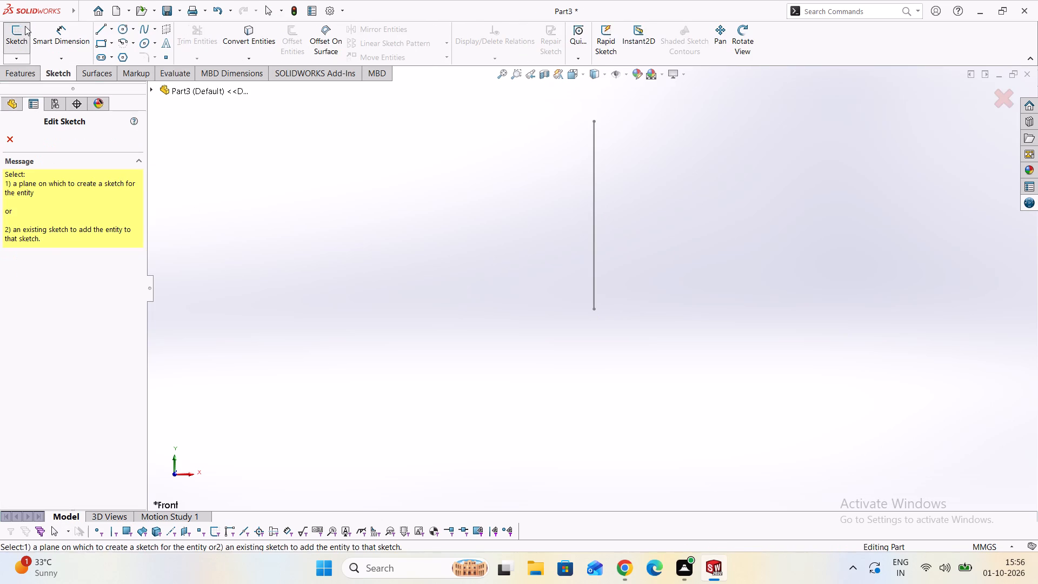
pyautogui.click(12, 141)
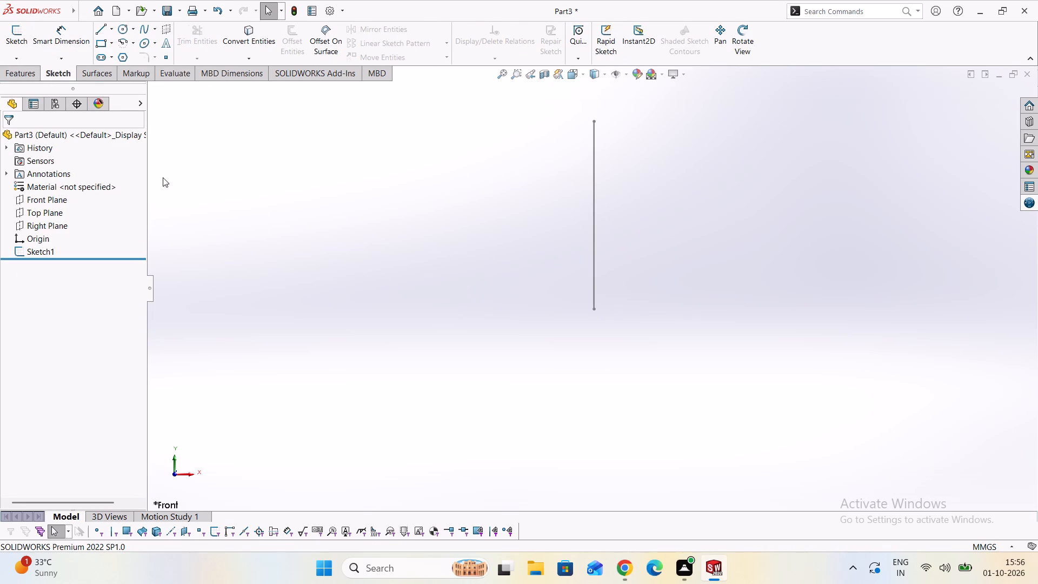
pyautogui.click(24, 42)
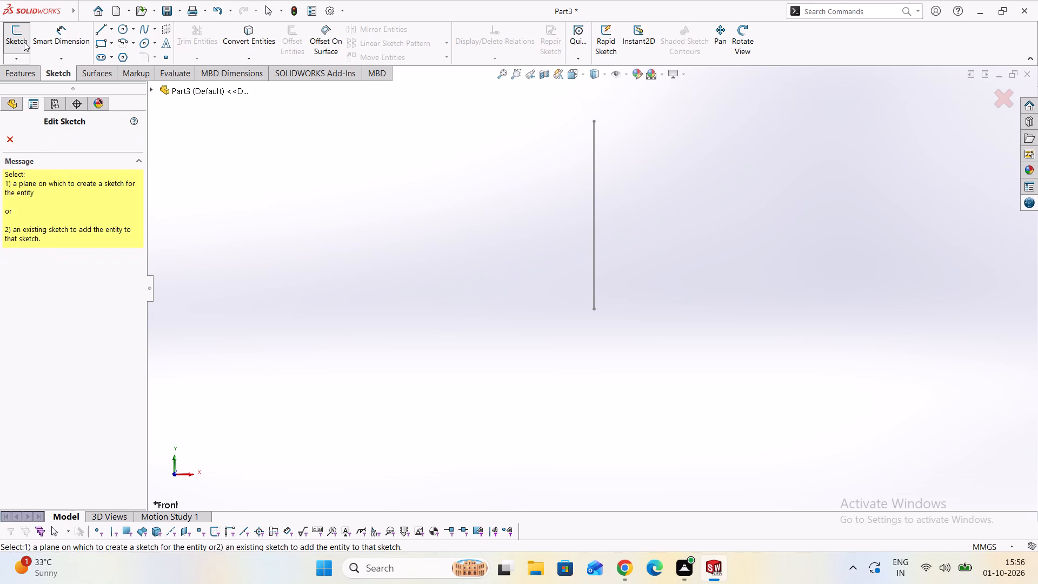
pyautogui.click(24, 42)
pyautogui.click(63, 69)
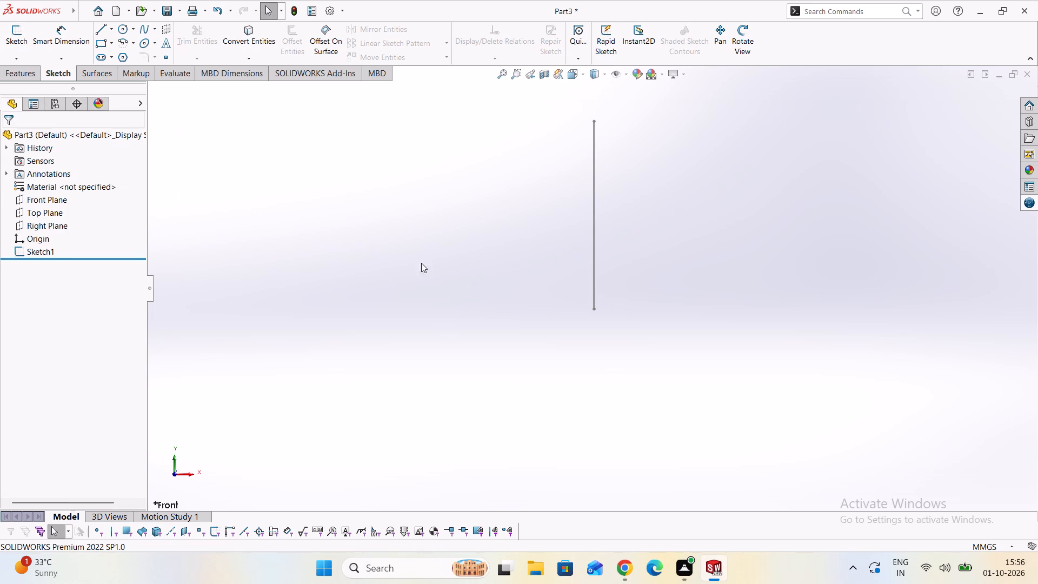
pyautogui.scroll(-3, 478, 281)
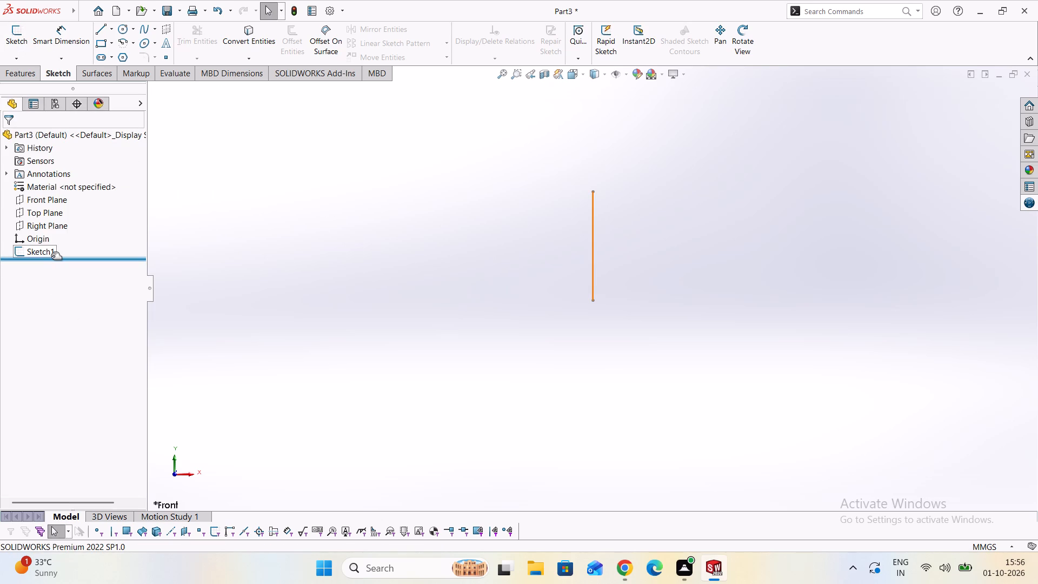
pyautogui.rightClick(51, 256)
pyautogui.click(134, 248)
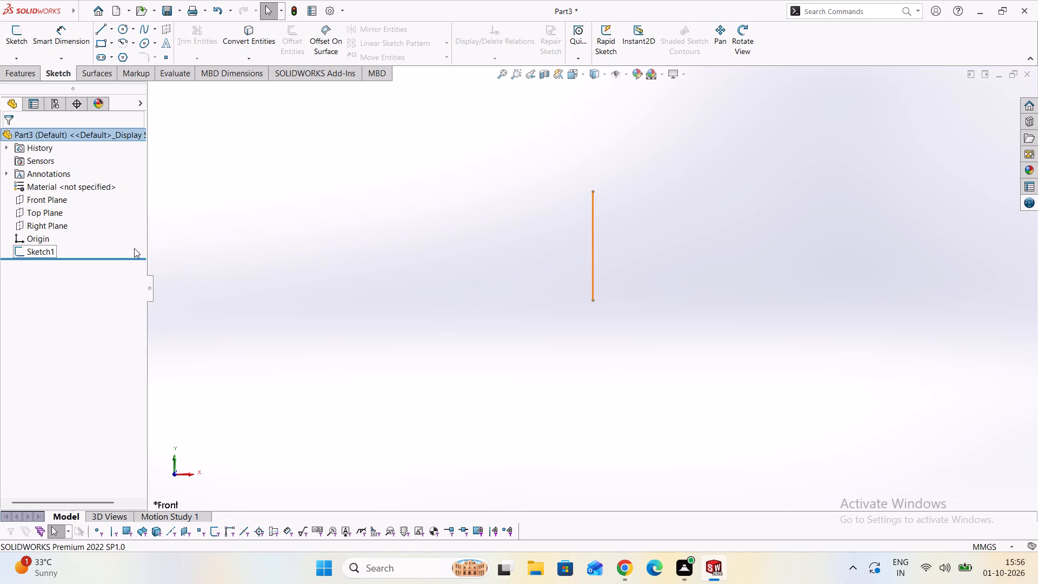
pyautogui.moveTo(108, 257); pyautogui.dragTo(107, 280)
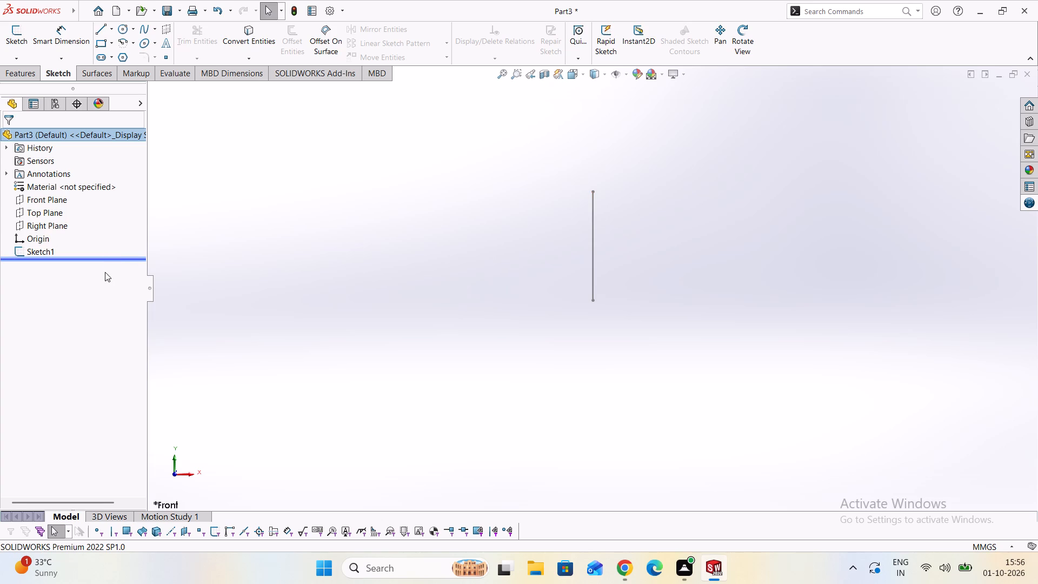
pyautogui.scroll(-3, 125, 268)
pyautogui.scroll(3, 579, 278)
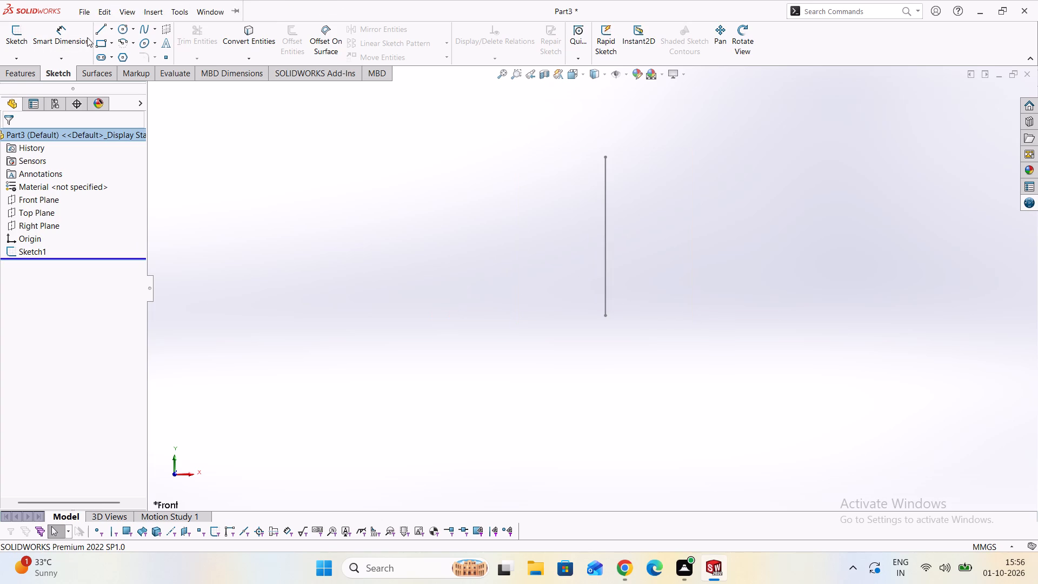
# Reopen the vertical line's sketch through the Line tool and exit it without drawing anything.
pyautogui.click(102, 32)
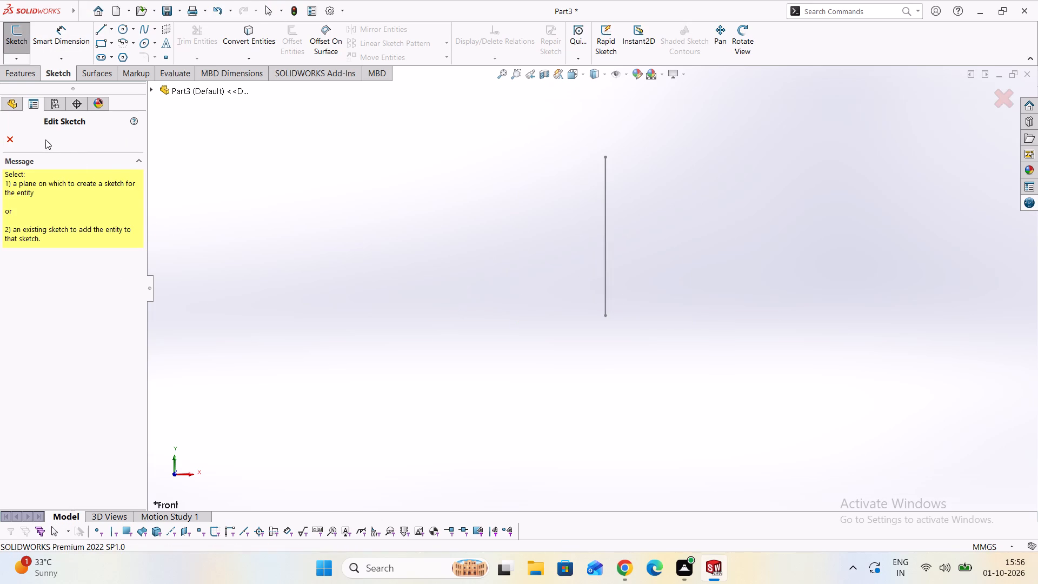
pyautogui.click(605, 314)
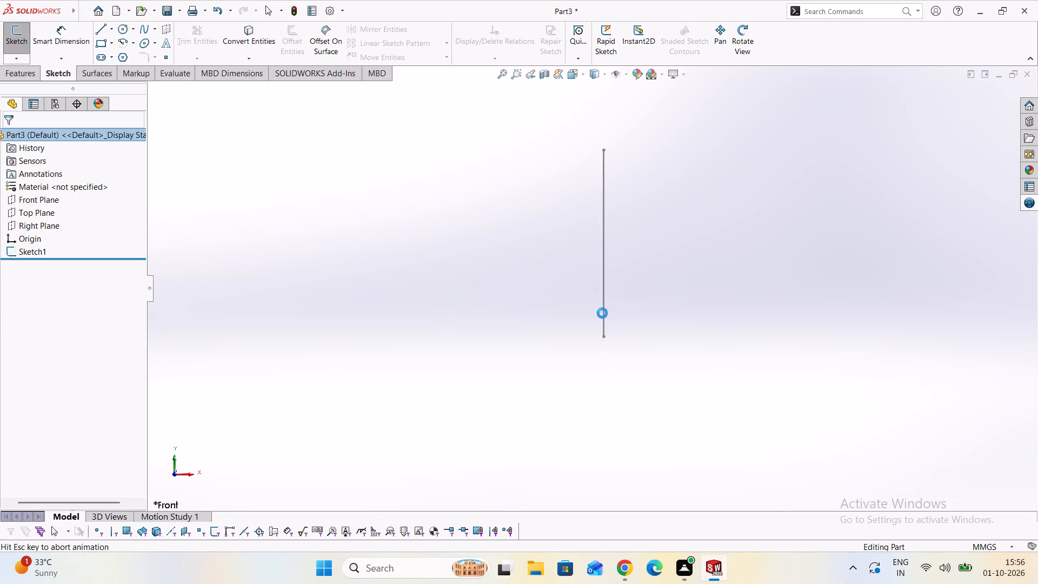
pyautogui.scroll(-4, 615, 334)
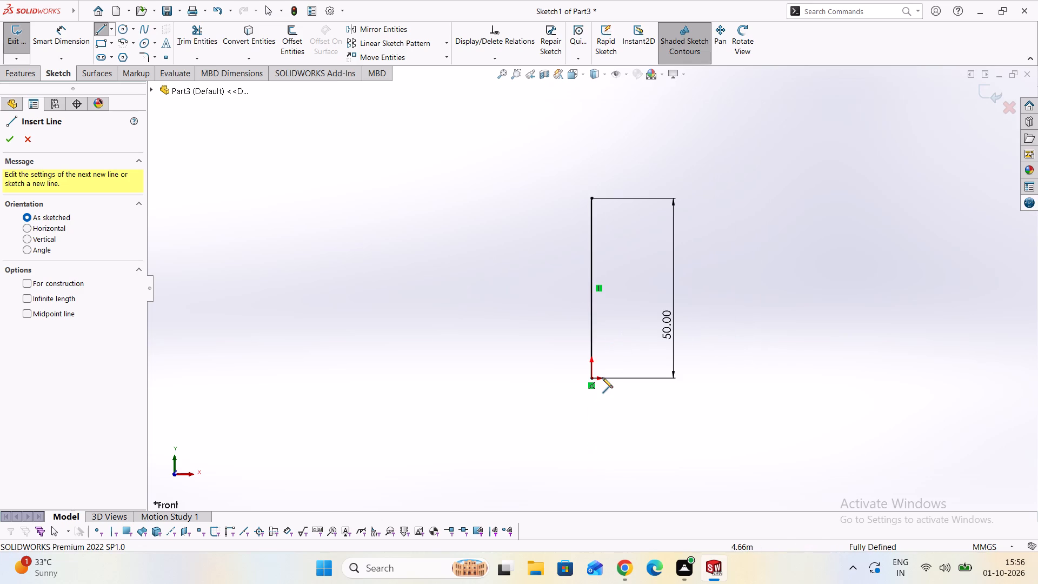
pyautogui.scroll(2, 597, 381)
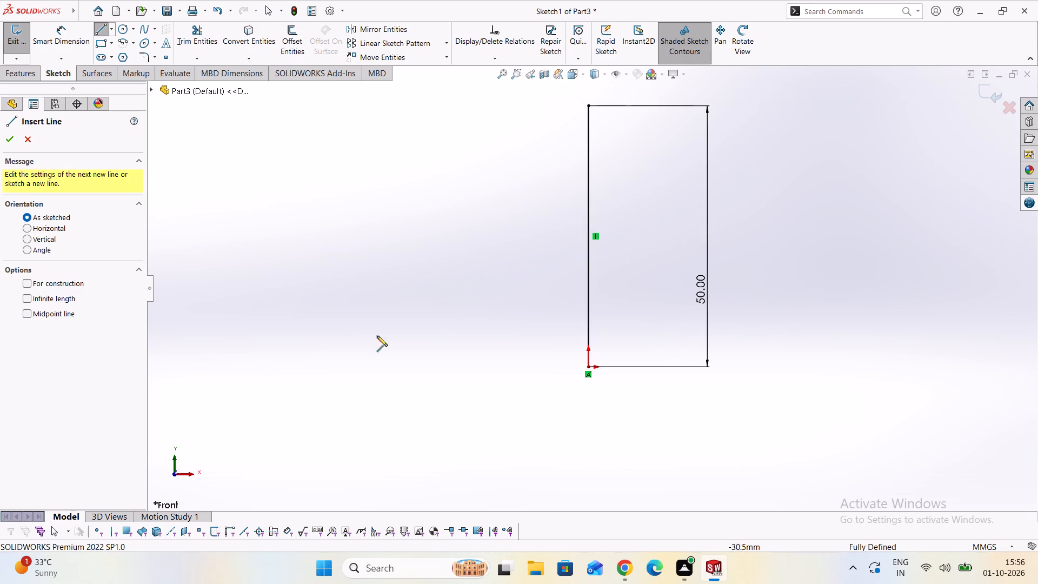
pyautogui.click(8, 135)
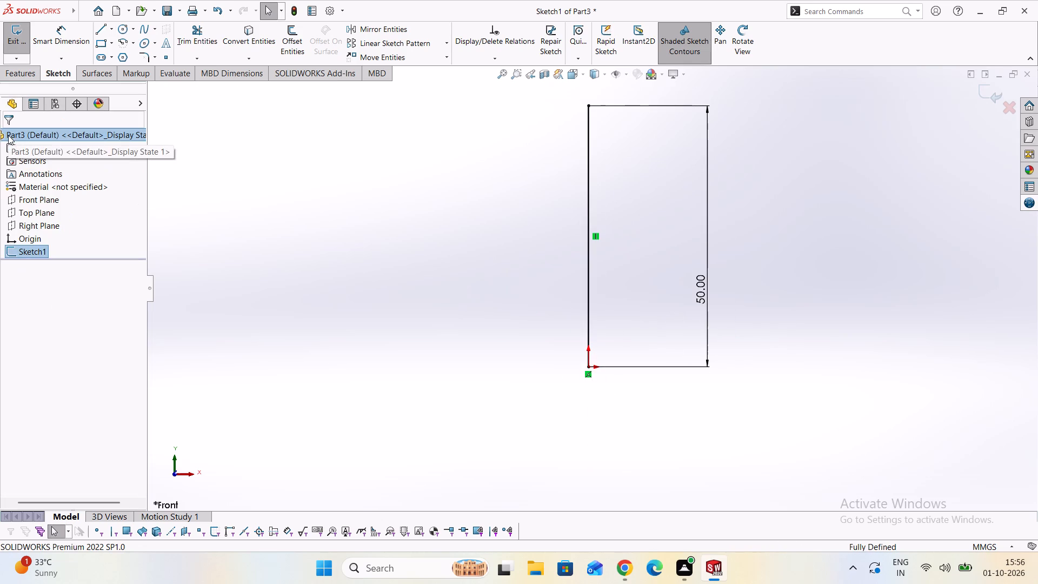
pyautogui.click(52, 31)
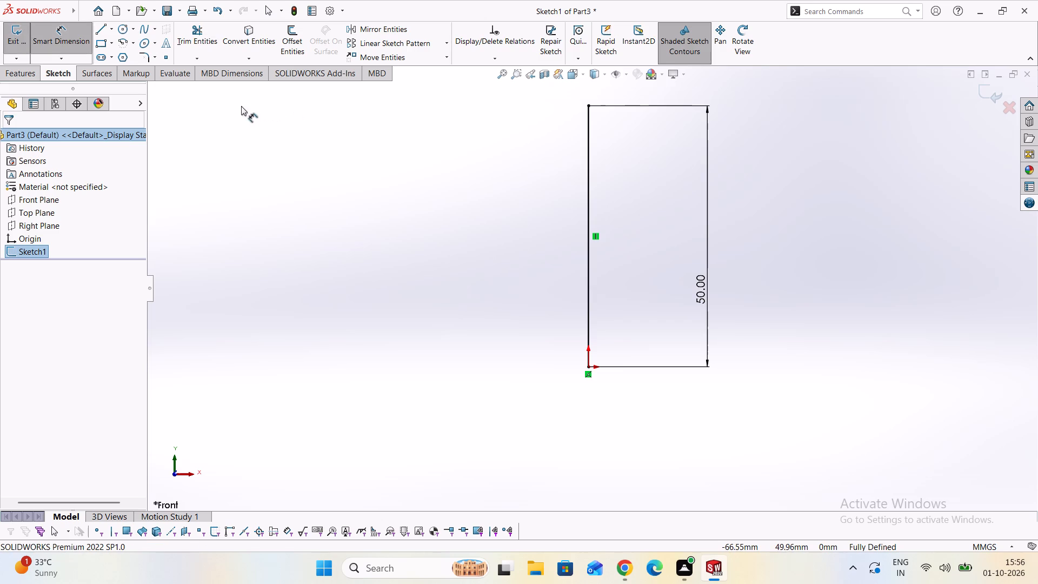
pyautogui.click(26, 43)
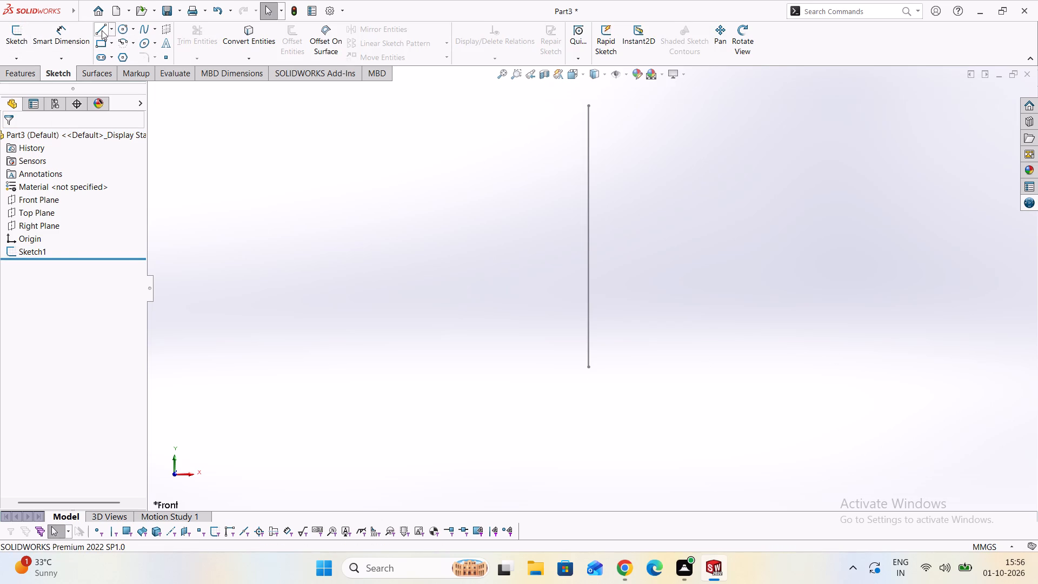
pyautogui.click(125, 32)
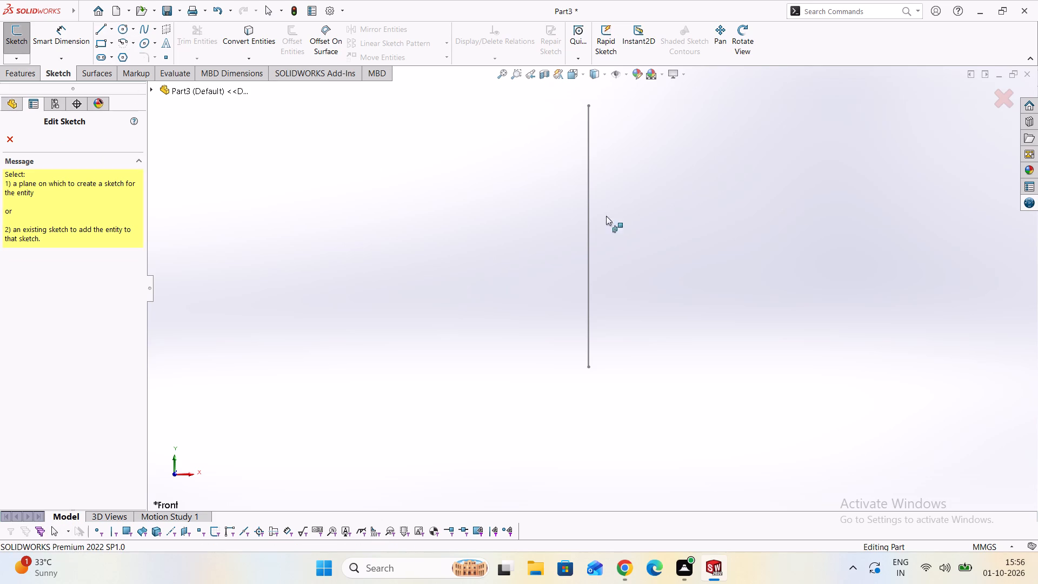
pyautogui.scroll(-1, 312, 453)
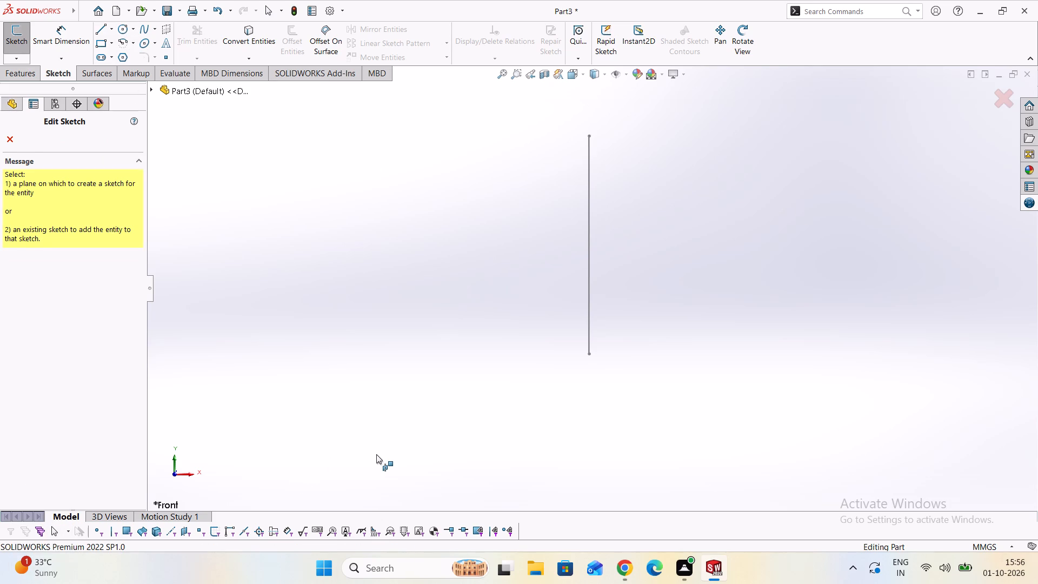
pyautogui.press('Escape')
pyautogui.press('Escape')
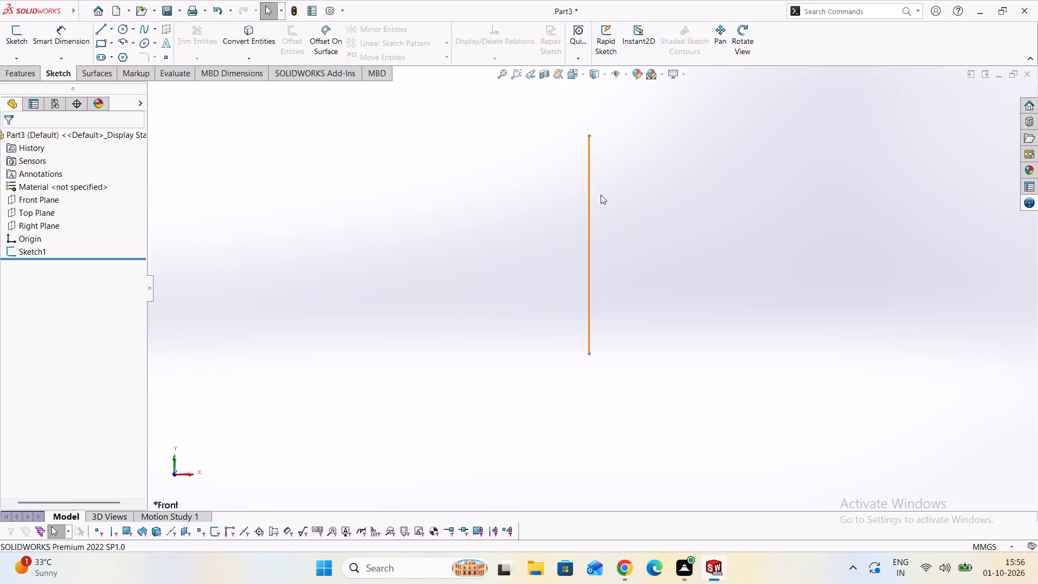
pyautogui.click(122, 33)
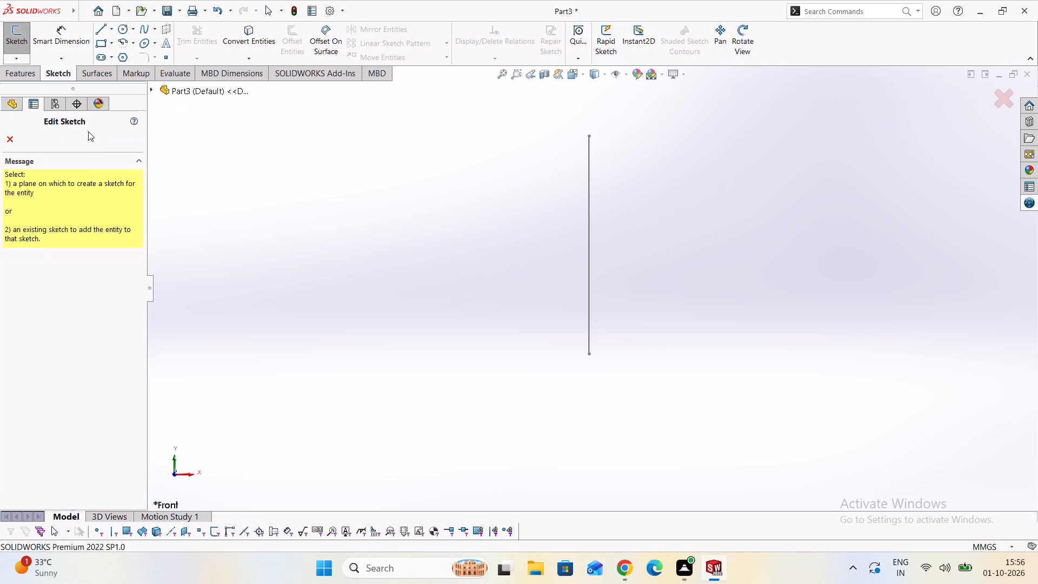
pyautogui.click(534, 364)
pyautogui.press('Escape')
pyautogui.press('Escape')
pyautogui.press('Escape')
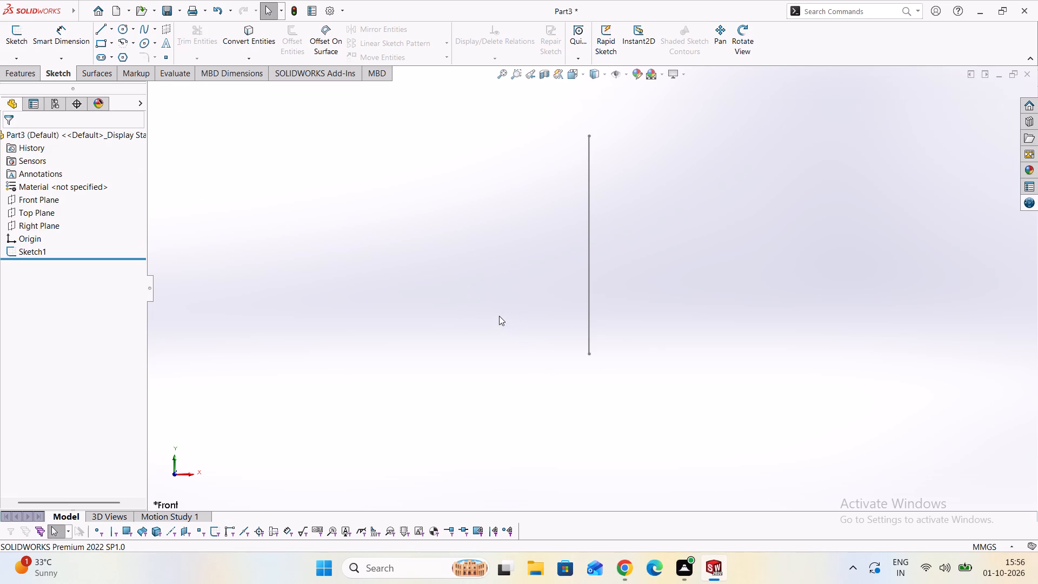
# Undo back into the vertical line's sketch, reverting the 50 mm length entry.
pyautogui.hotkey('ctrl', 'z')
pyautogui.hotkey('ctrl', 'z')
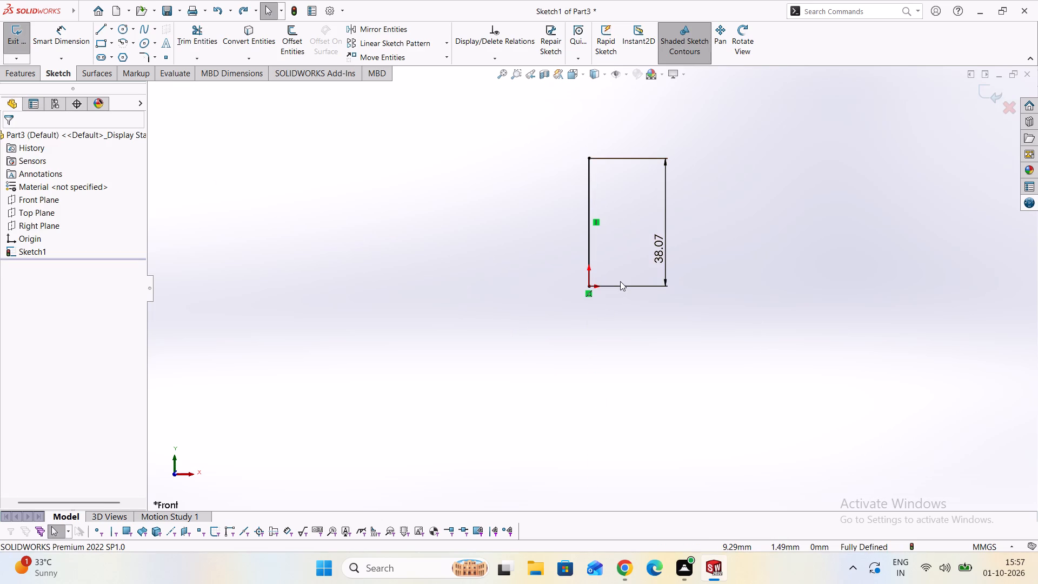
# Set the vertical line's length dimension to 50 mm.
pyautogui.scroll(1, 620, 281)
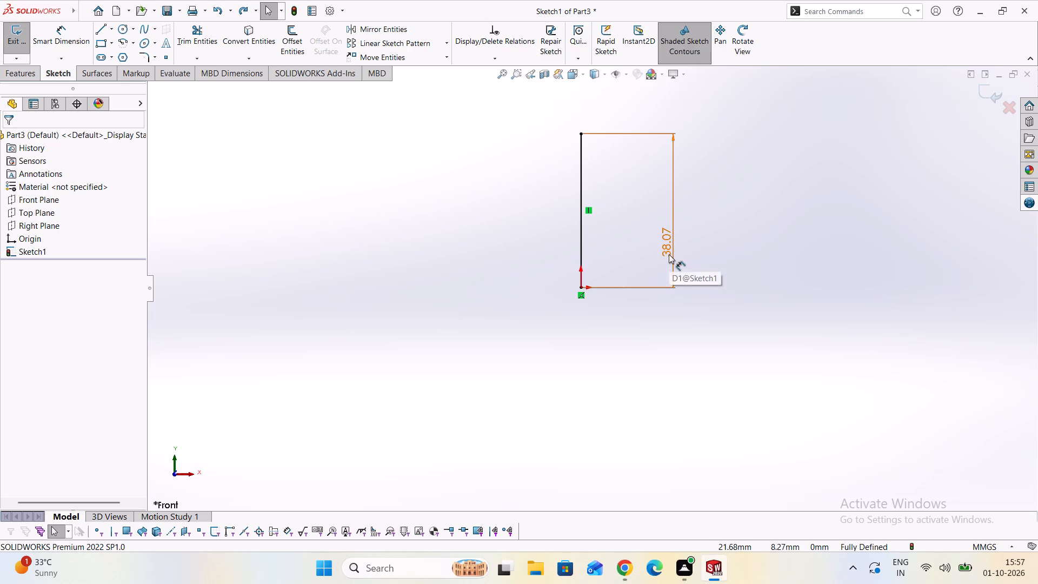
pyautogui.click(669, 254)
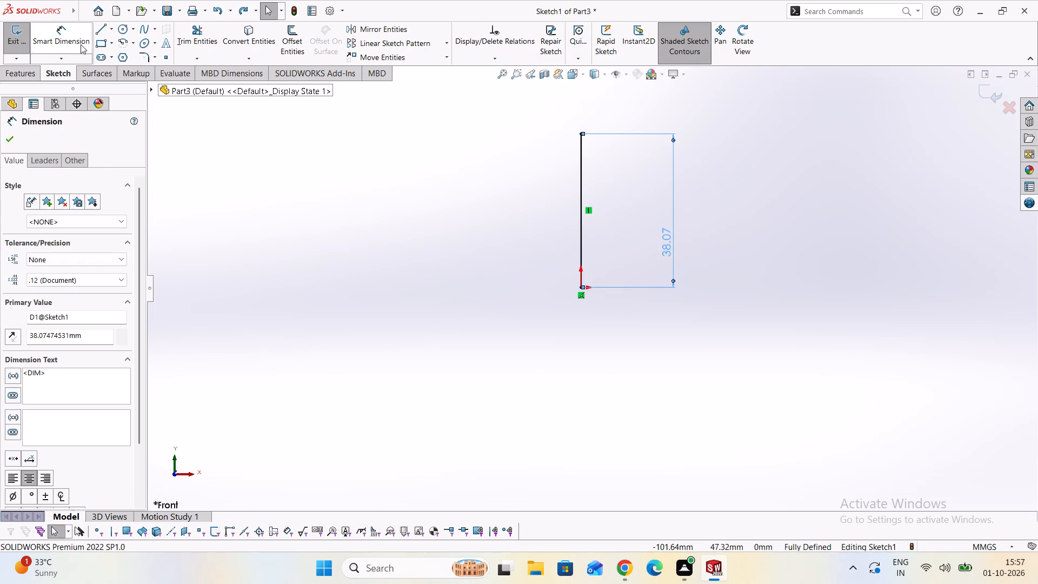
pyautogui.click(81, 44)
pyautogui.click(671, 225)
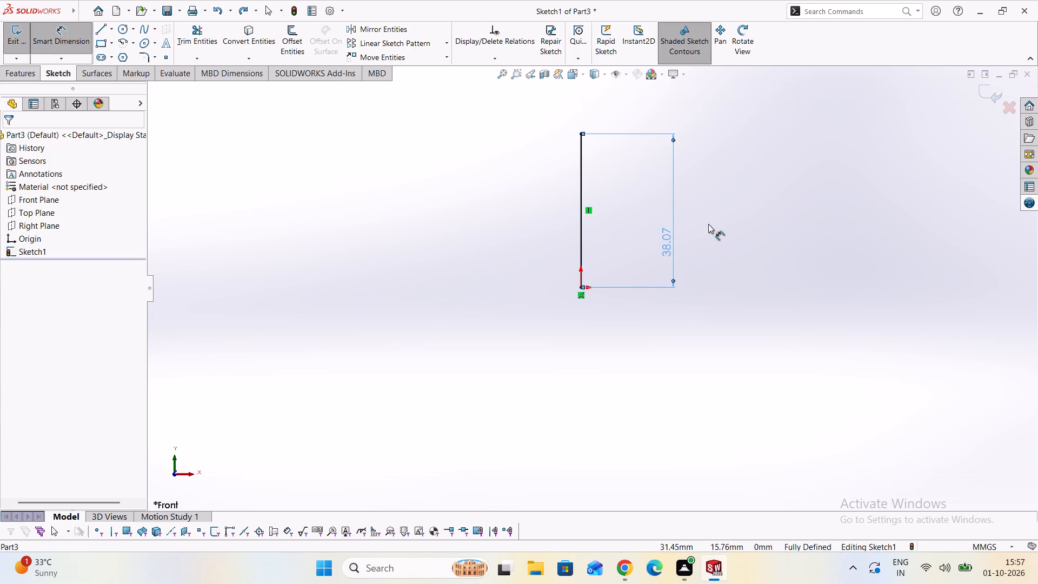
pyautogui.click(672, 247)
pyautogui.click(676, 241)
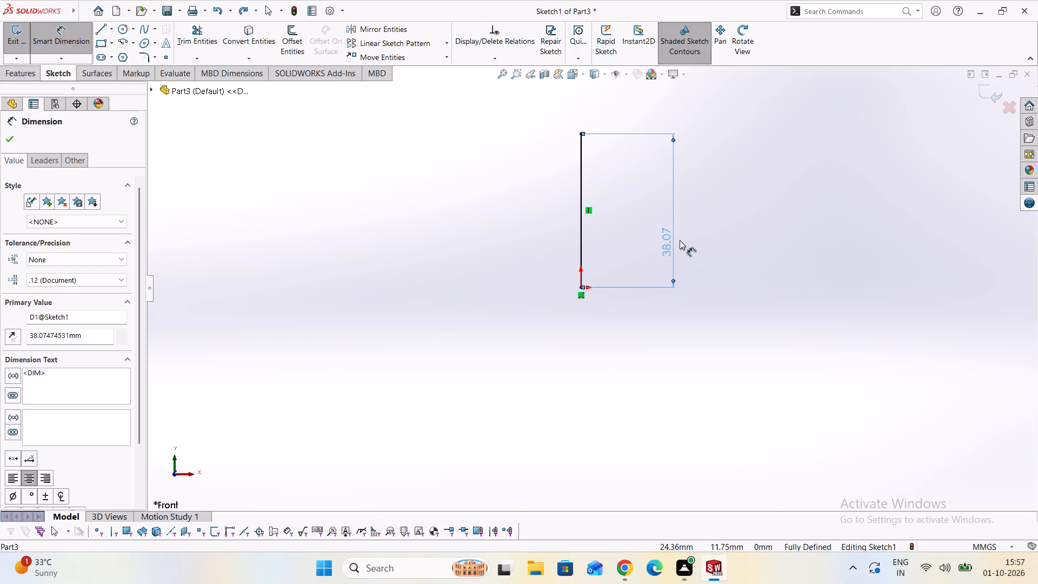
pyautogui.press('Escape')
pyautogui.doubleClick(669, 245)
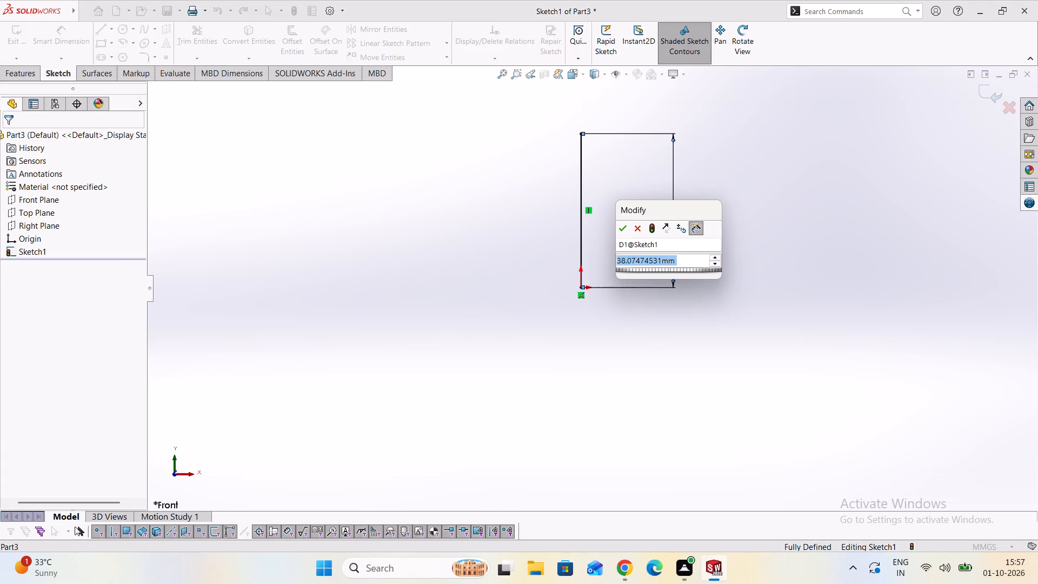
pyautogui.write('50')
pyautogui.press('Return')
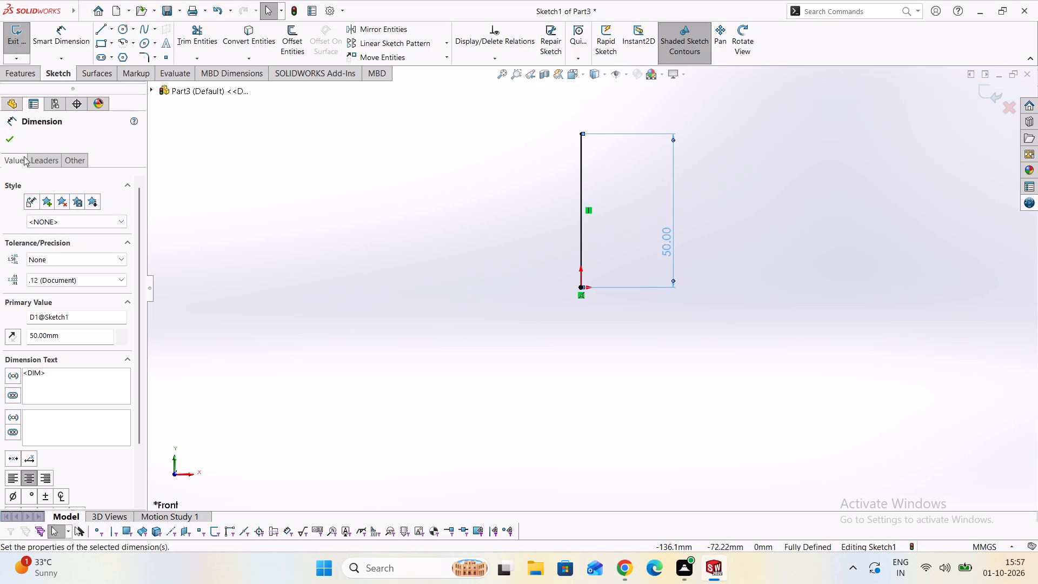
# Set the line's length dimension to the Basic tolerance type and accept its properties.
pyautogui.click(27, 73)
pyautogui.click(64, 76)
pyautogui.scroll(-3, 101, 181)
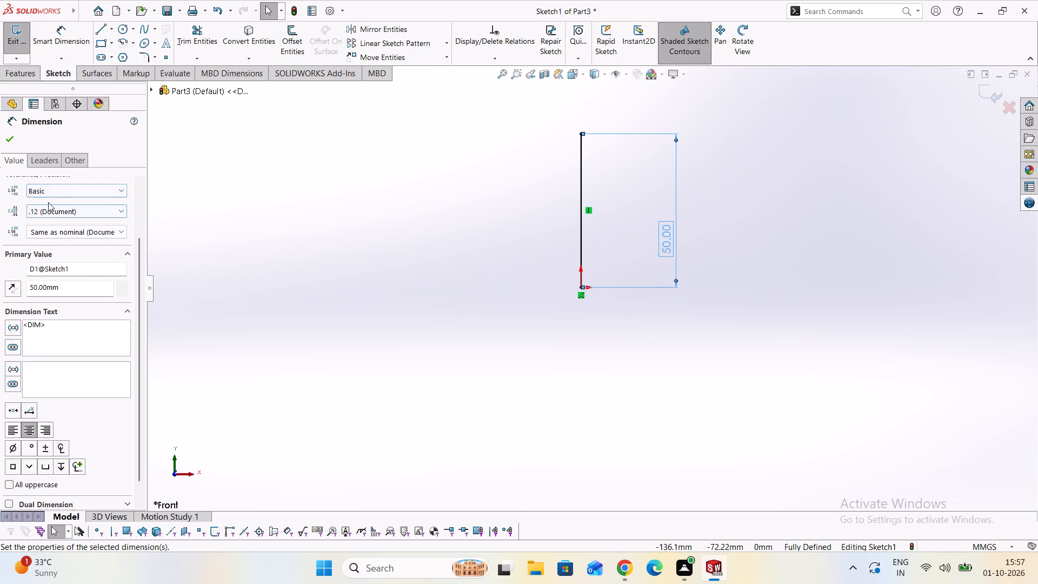
pyautogui.scroll(4, 48, 202)
pyautogui.click(7, 142)
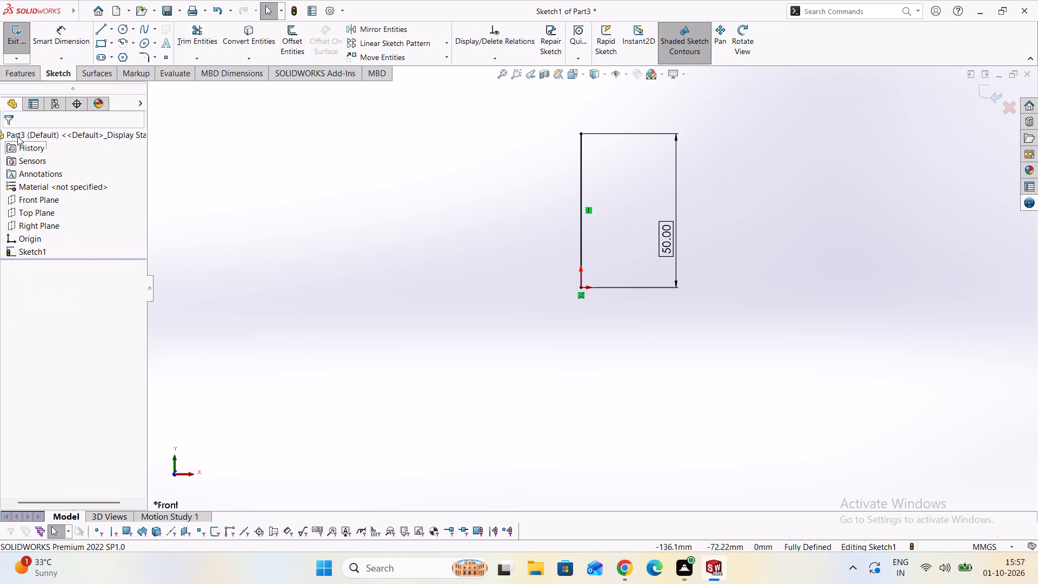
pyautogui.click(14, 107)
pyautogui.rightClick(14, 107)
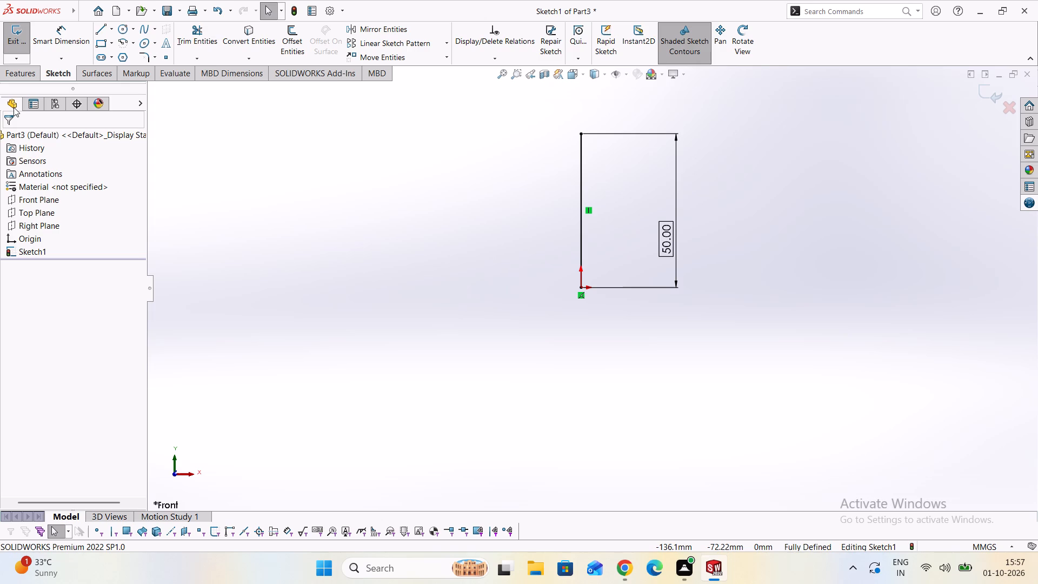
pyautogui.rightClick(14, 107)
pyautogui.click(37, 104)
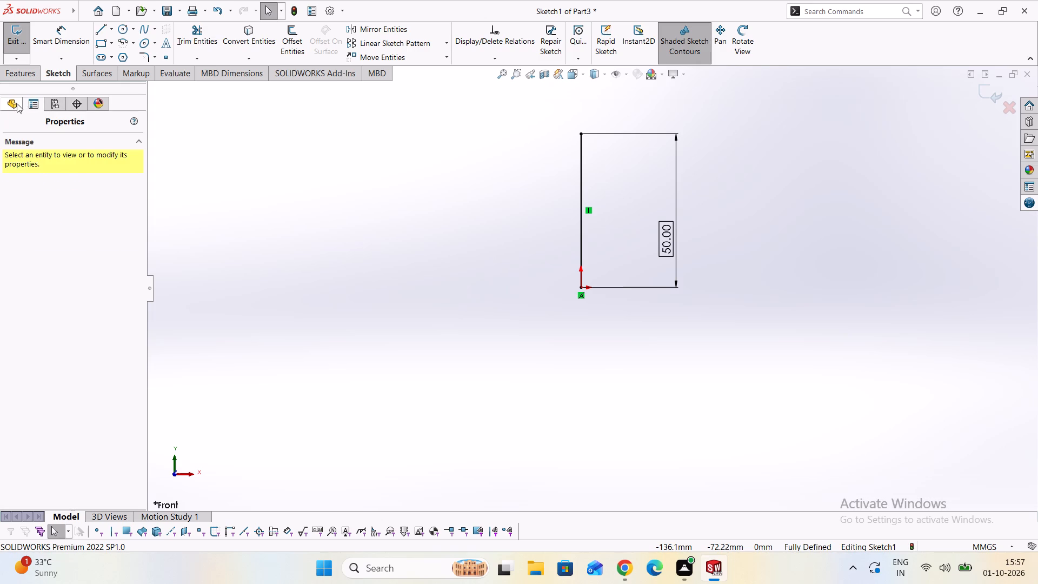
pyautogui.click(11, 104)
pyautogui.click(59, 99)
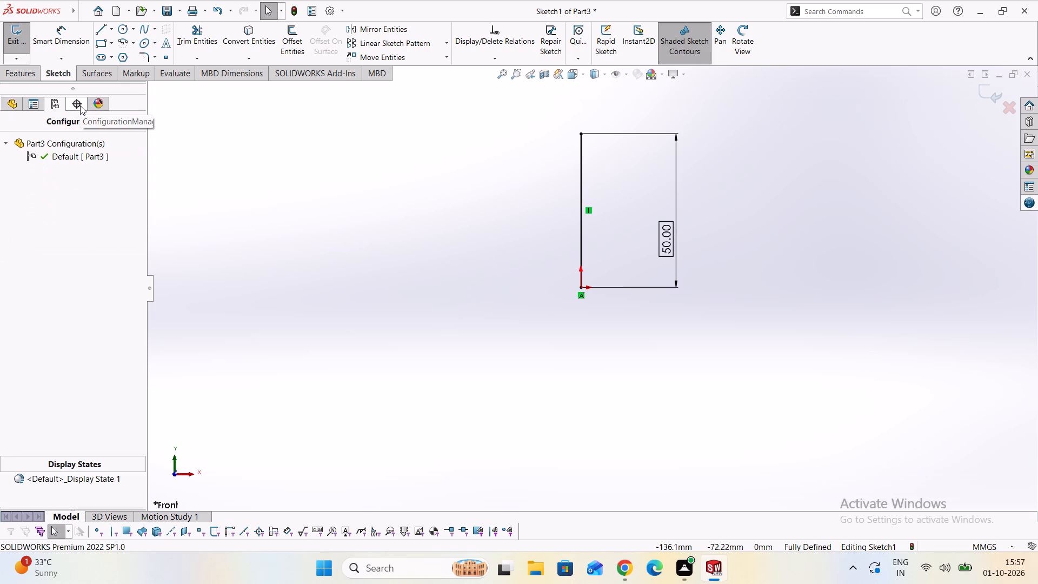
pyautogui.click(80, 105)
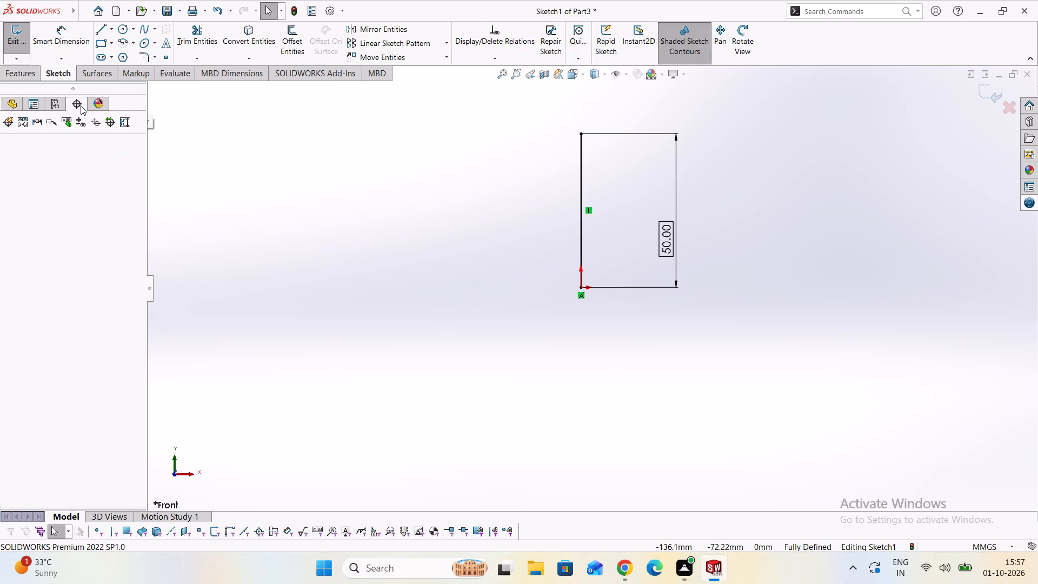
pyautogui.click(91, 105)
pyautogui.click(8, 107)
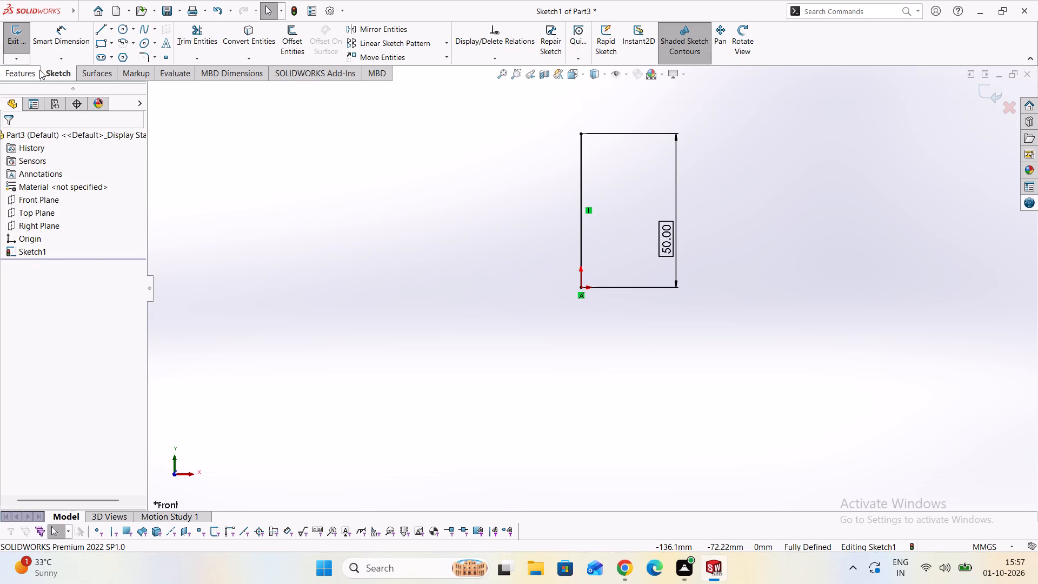
# Exit the vertical line's sketch.
pyautogui.click(23, 49)
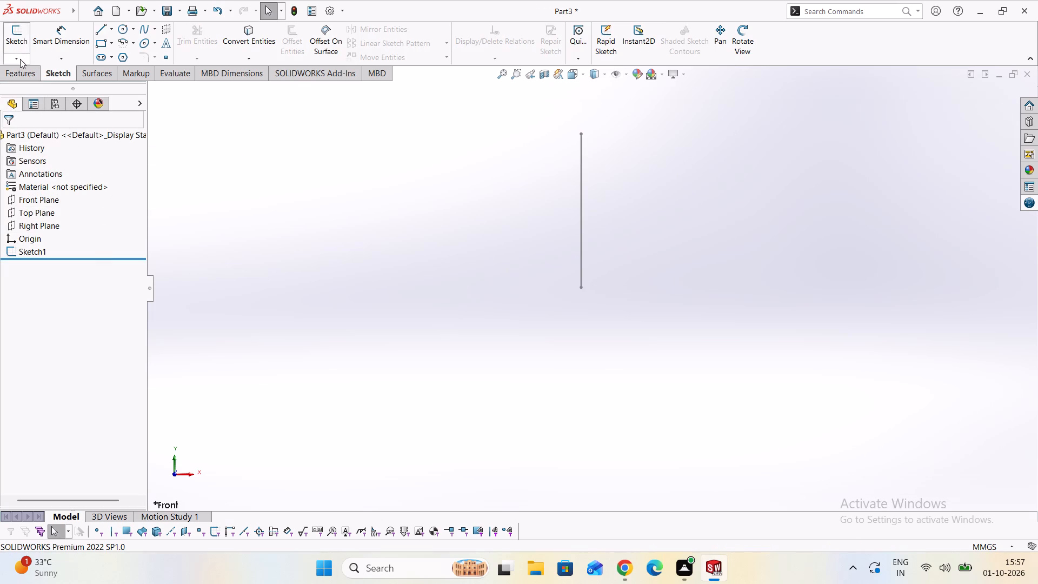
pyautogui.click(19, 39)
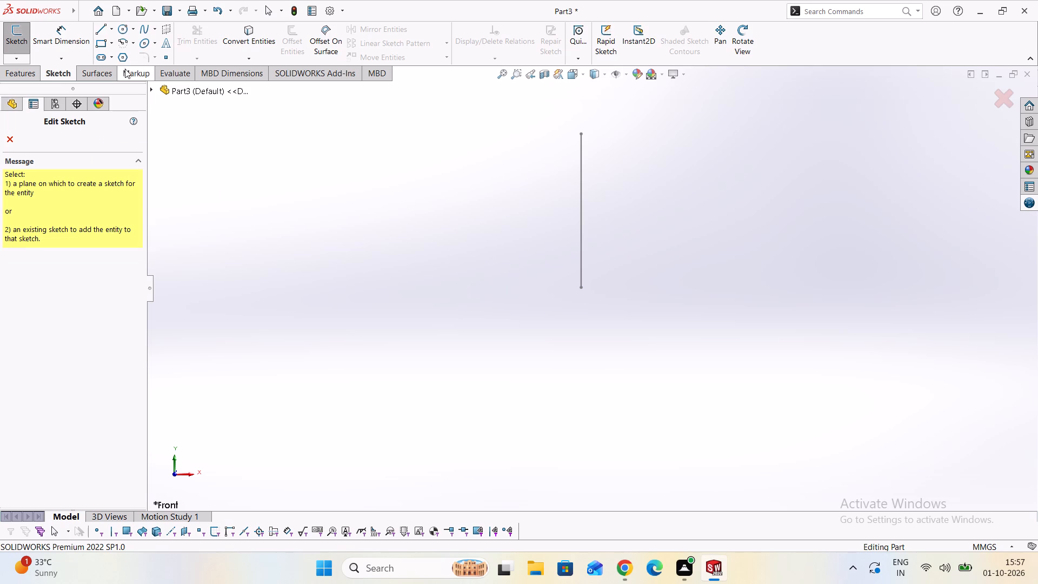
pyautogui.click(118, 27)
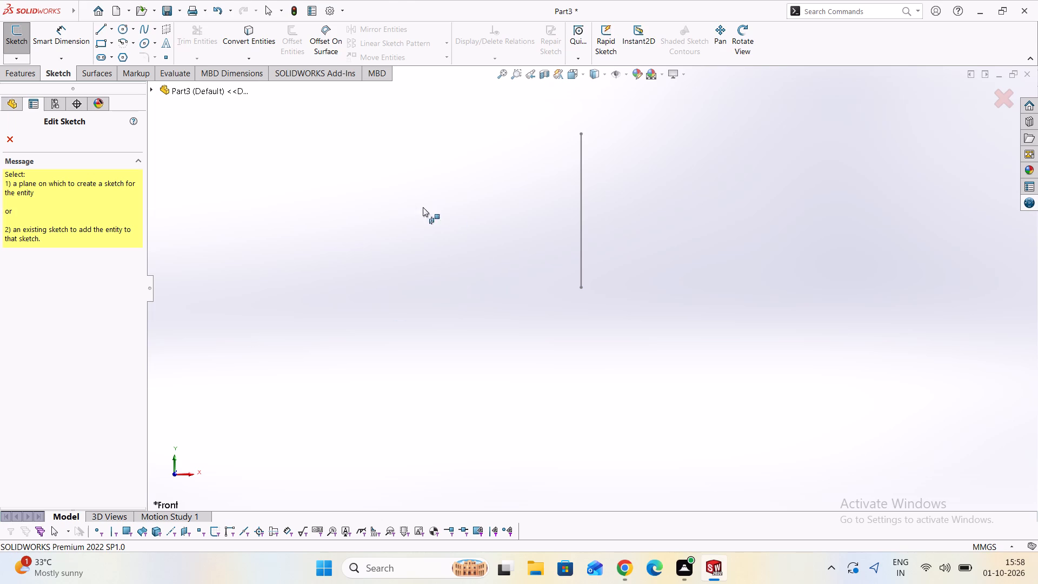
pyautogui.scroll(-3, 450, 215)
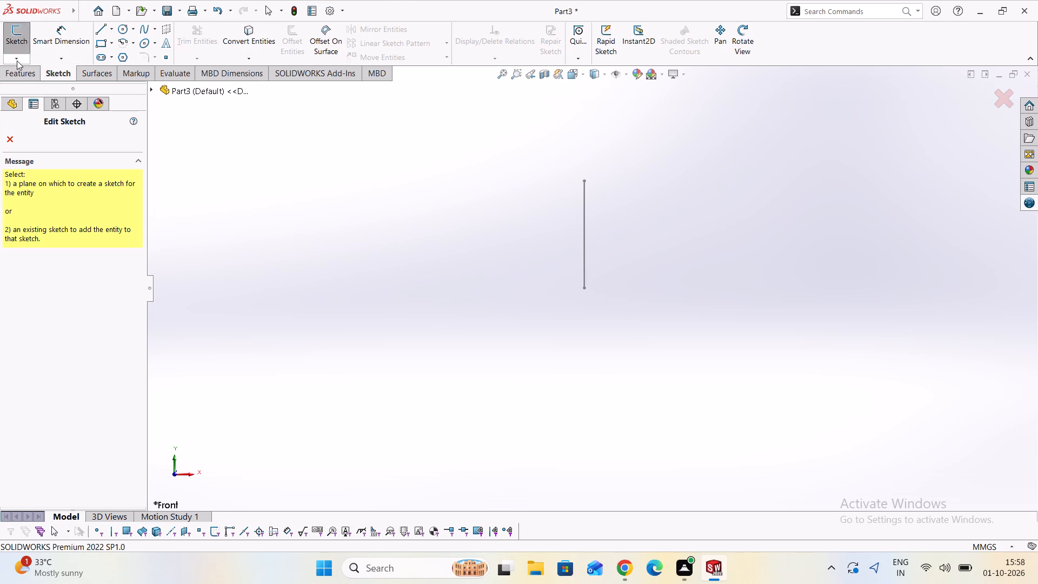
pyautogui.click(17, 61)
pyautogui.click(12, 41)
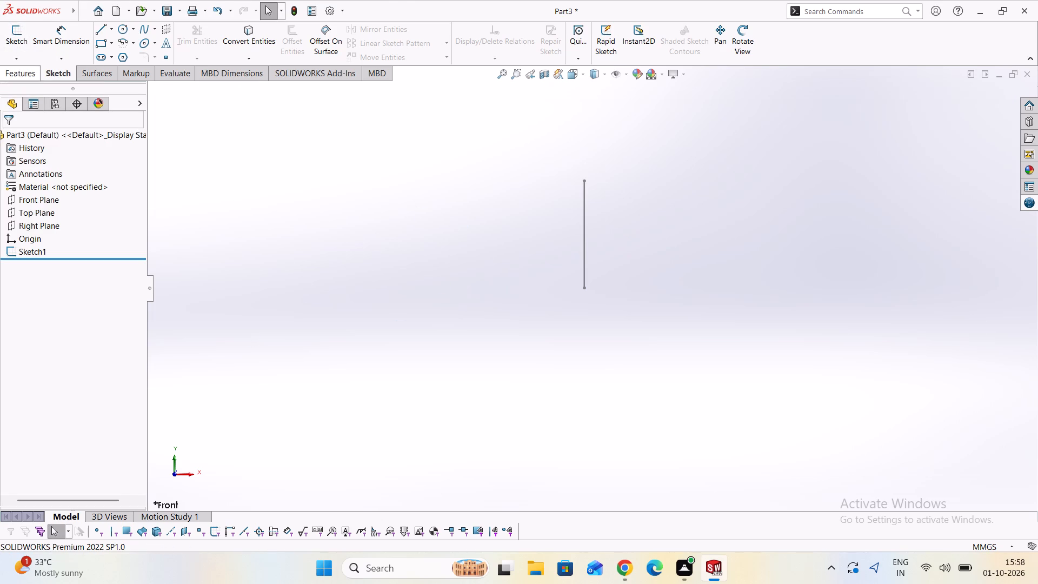
# Sketch a circle about 7.5 mm in diameter on the Front Plane, level with the origin and about 17 mm left of it.
pyautogui.scroll(-1, 209, 190)
pyautogui.scroll(-1, 372, 223)
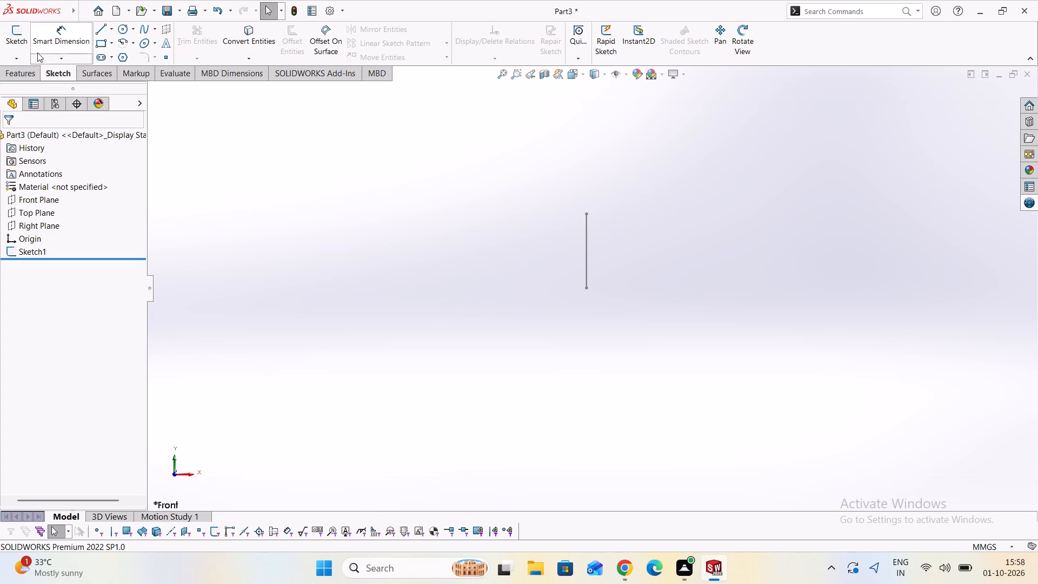
pyautogui.click(50, 202)
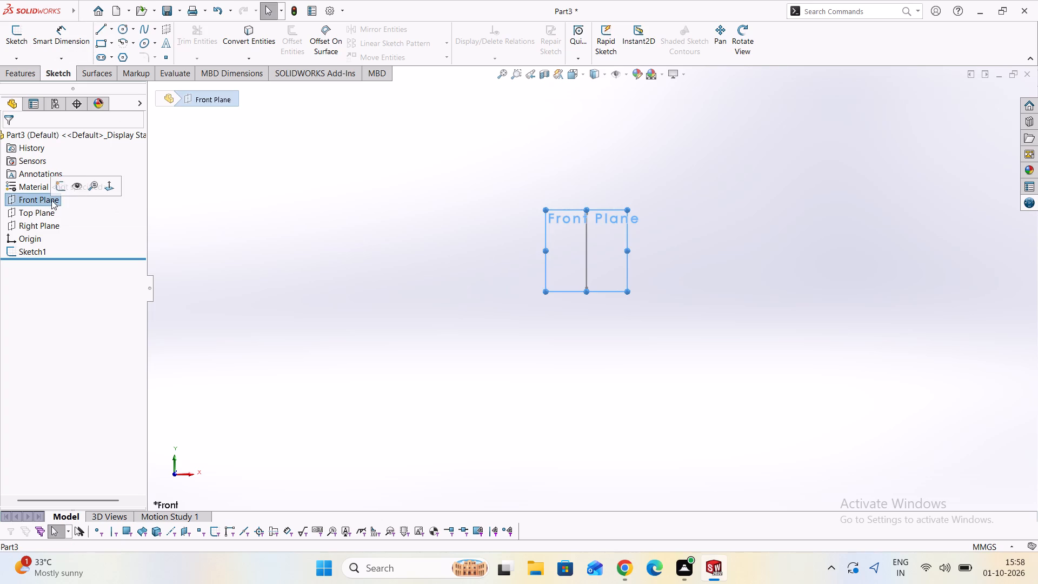
pyautogui.click(16, 34)
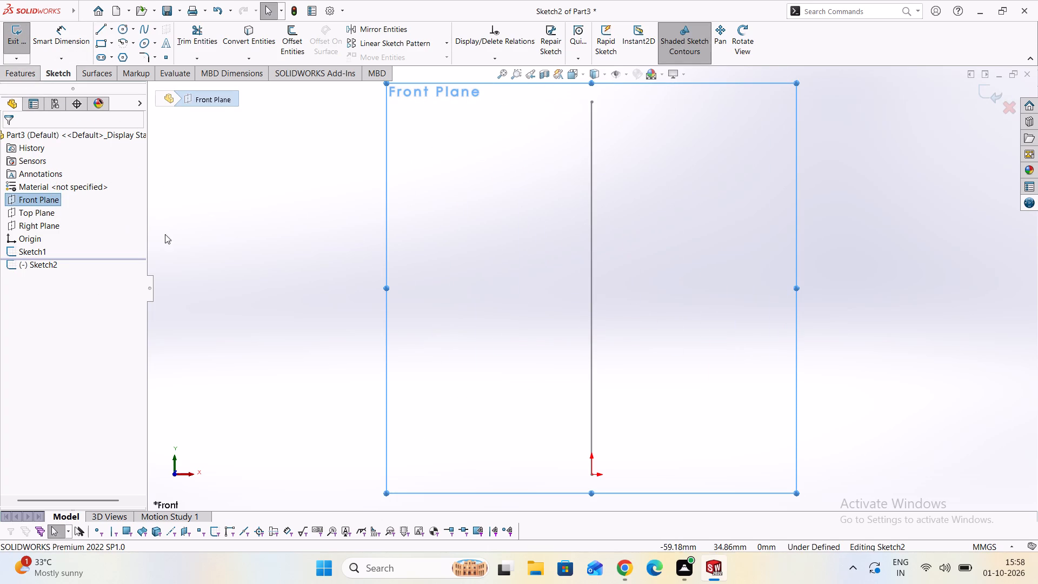
pyautogui.scroll(-1, 488, 314)
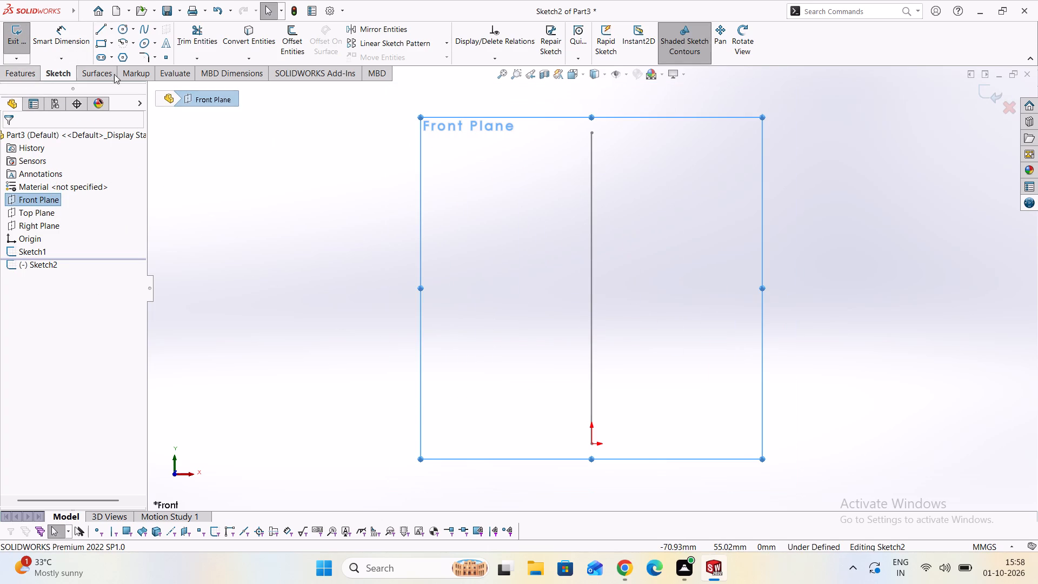
pyautogui.click(123, 29)
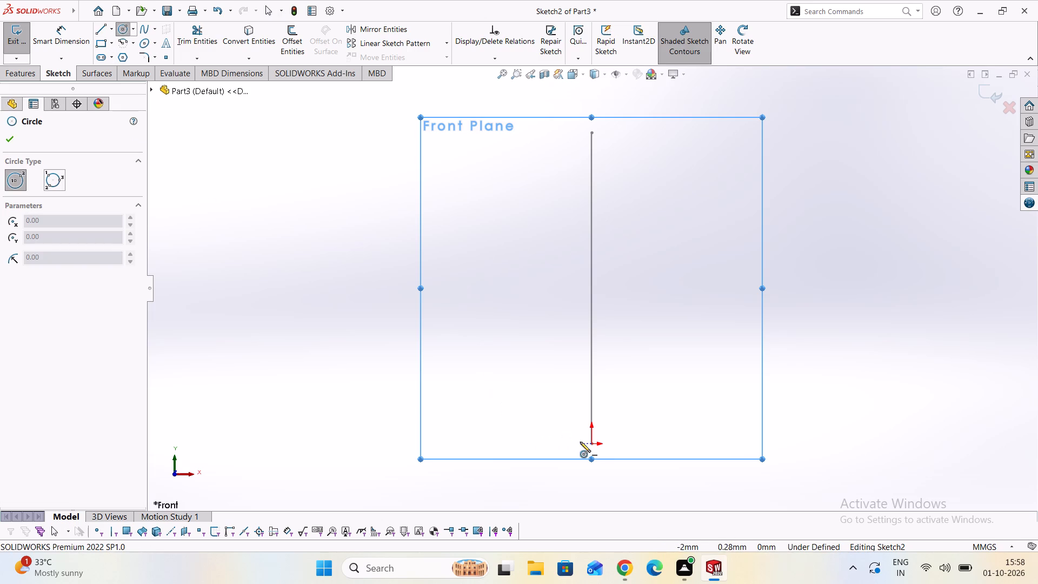
pyautogui.click(485, 445)
pyautogui.click(481, 421)
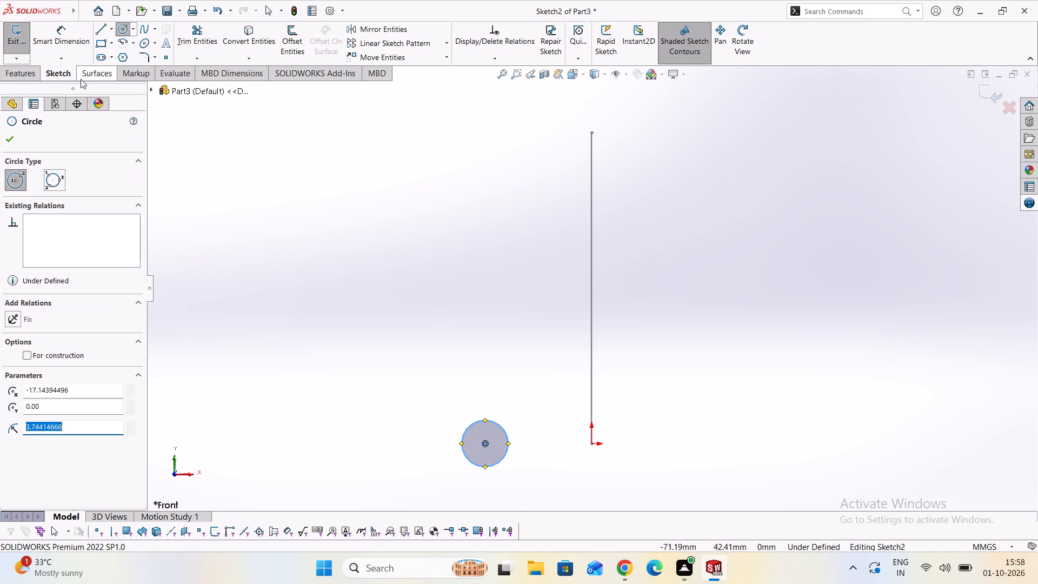
# Dimension the circle's diameter at 5 mm.
pyautogui.click(78, 38)
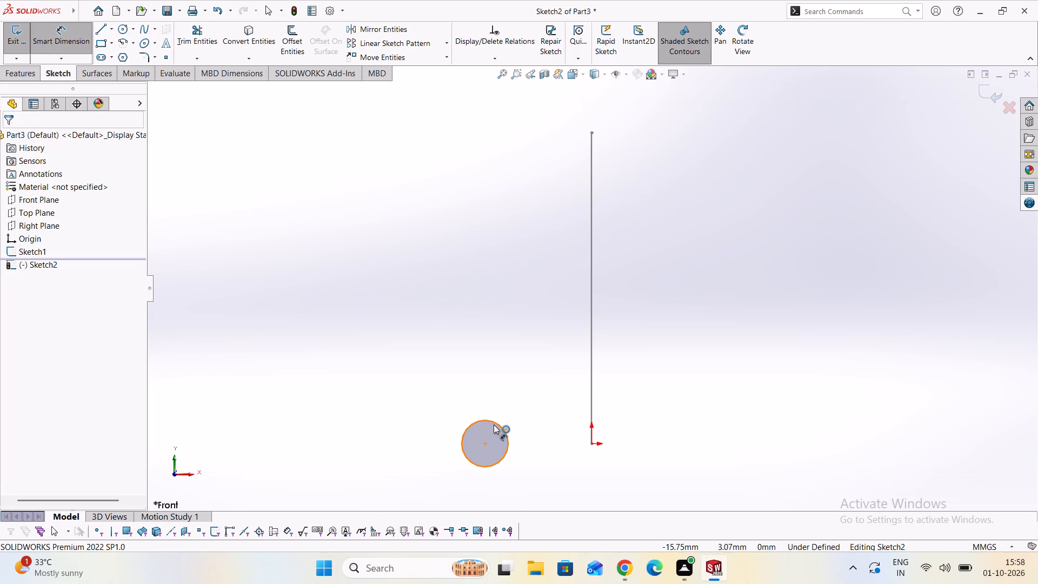
pyautogui.click(494, 424)
pyautogui.click(381, 355)
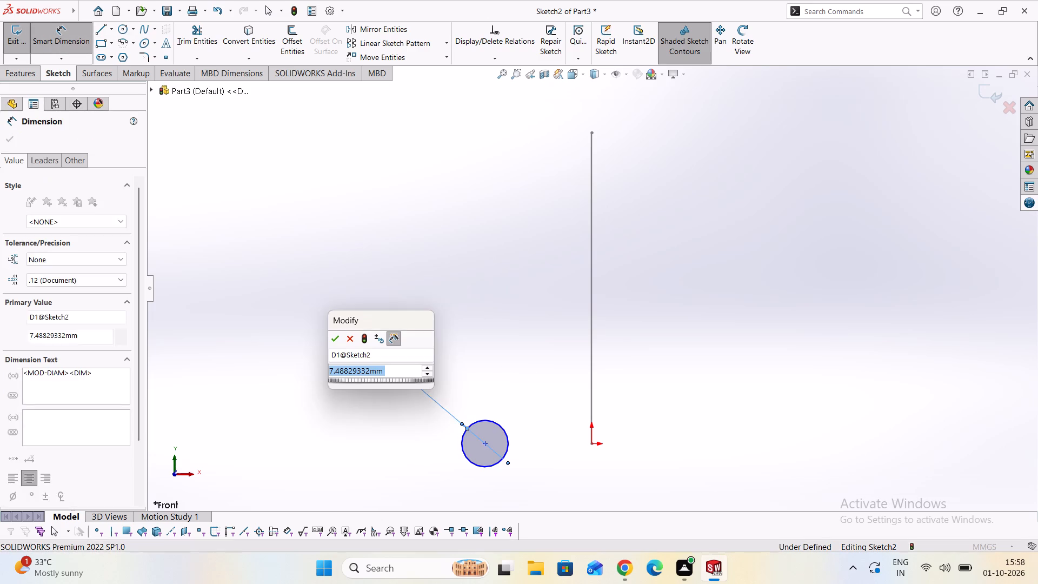
pyautogui.press('5')
pyautogui.press('Return')
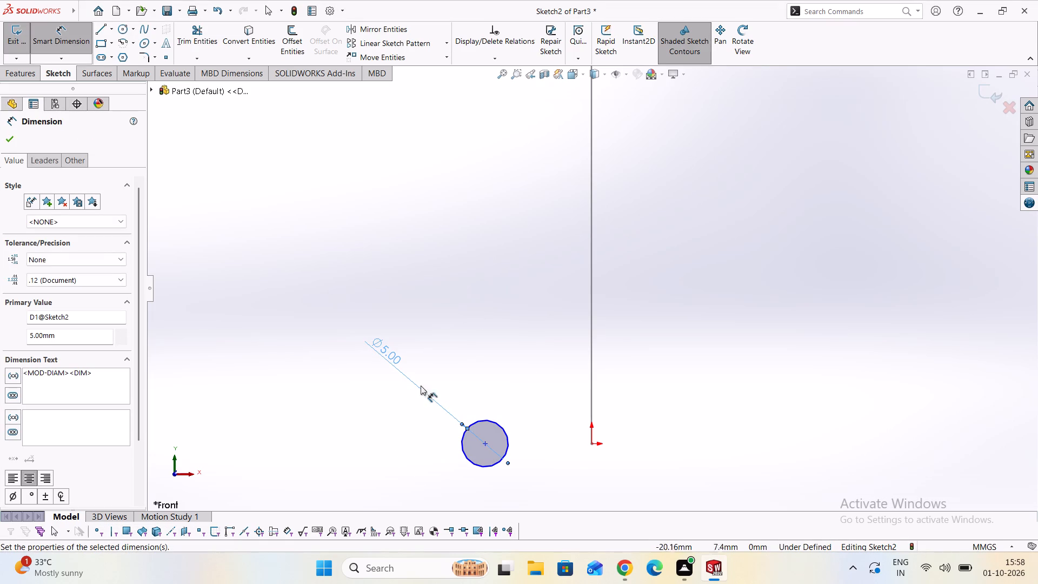
pyautogui.scroll(-3, 491, 385)
pyautogui.scroll(1, 142, 333)
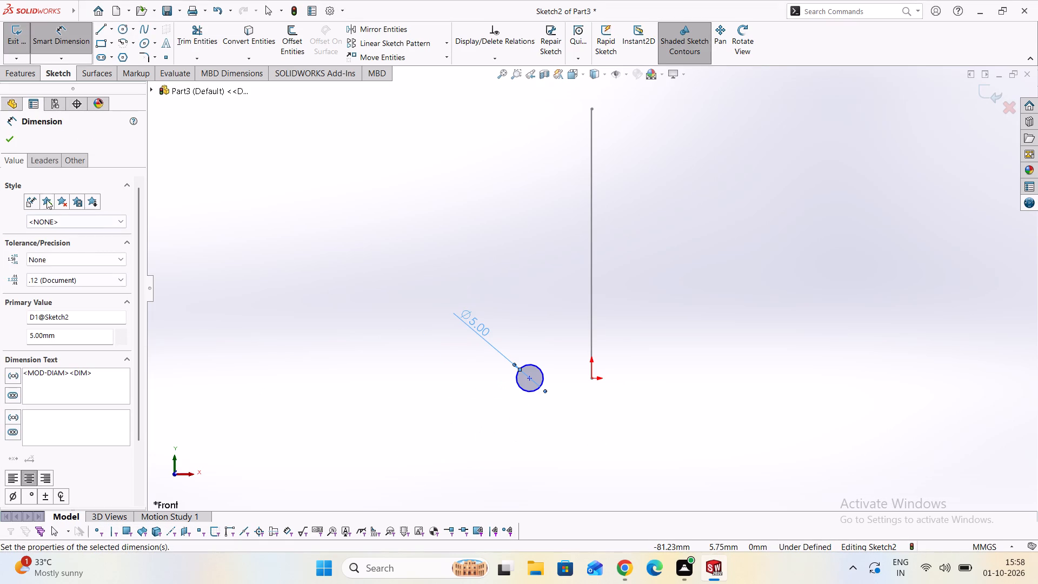
pyautogui.click(11, 140)
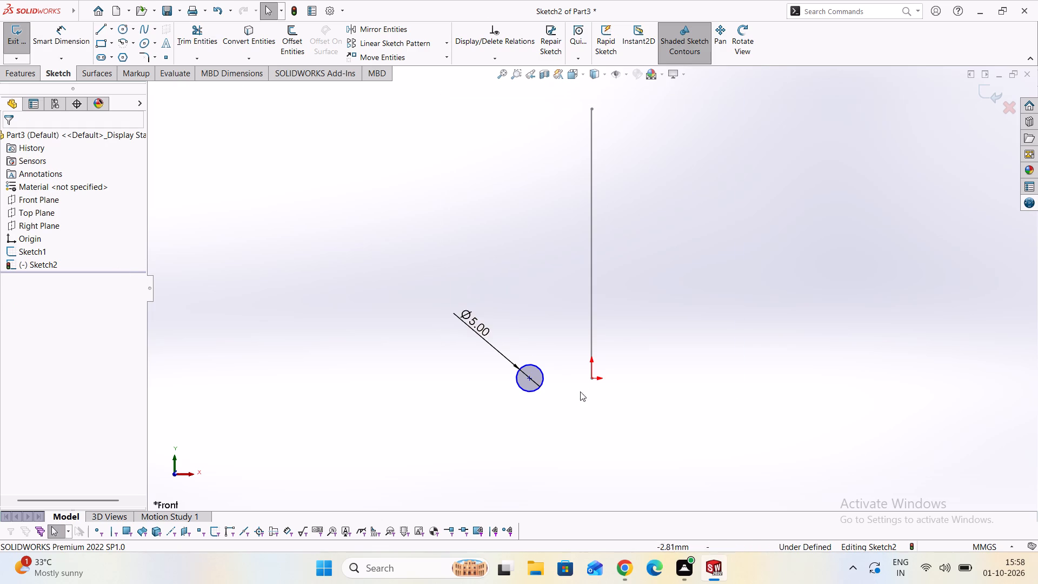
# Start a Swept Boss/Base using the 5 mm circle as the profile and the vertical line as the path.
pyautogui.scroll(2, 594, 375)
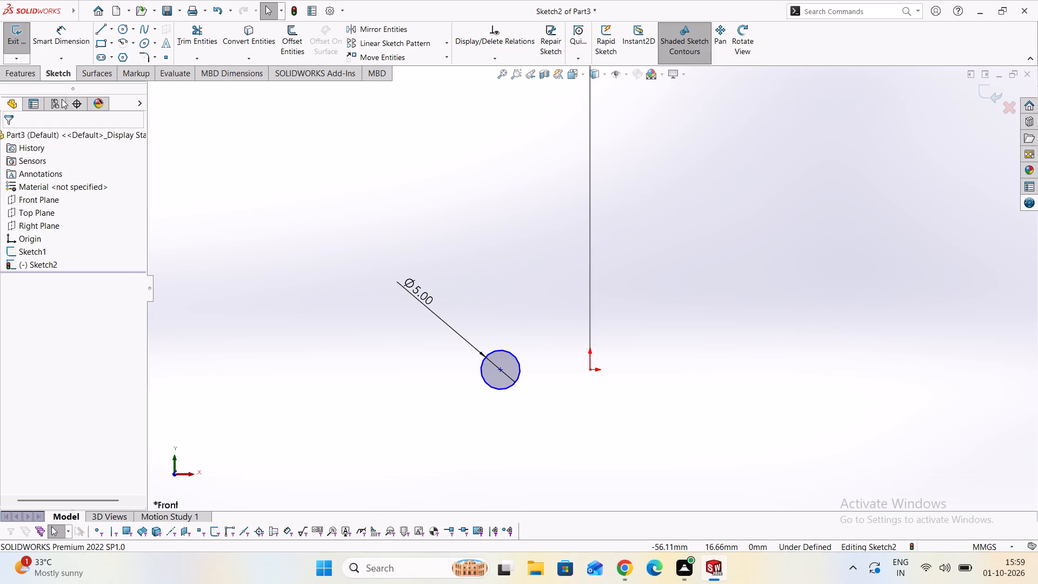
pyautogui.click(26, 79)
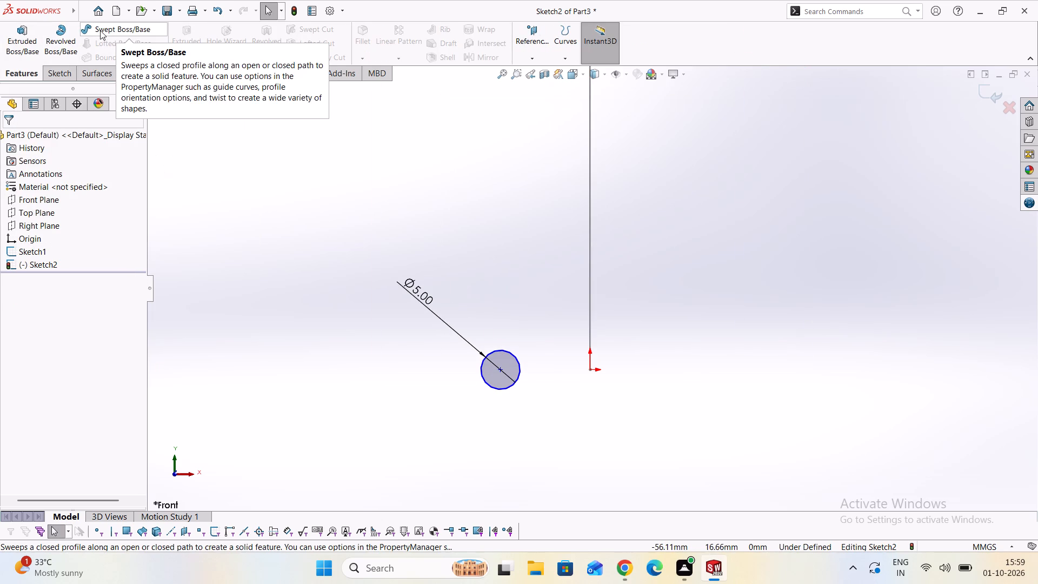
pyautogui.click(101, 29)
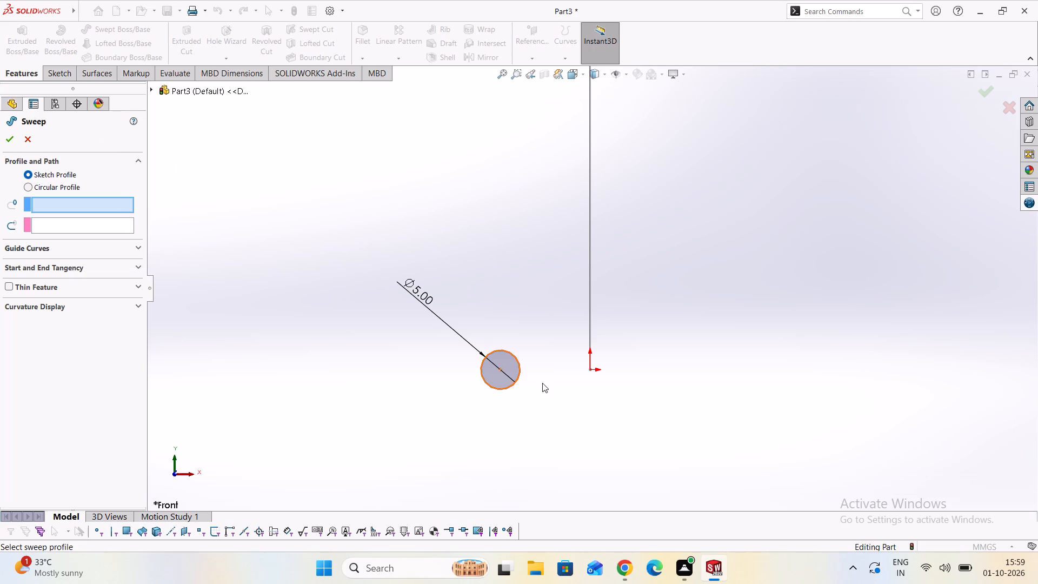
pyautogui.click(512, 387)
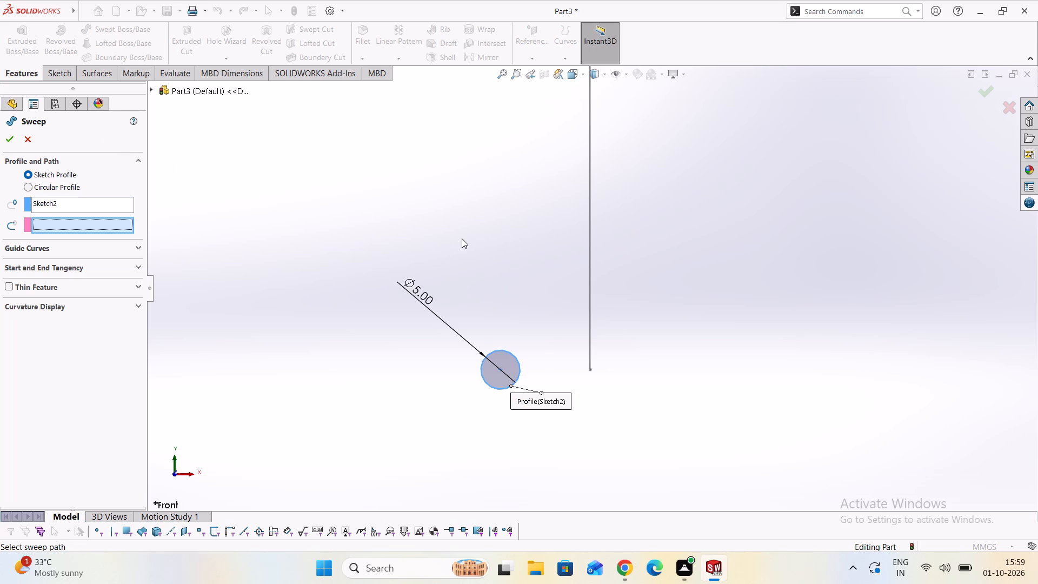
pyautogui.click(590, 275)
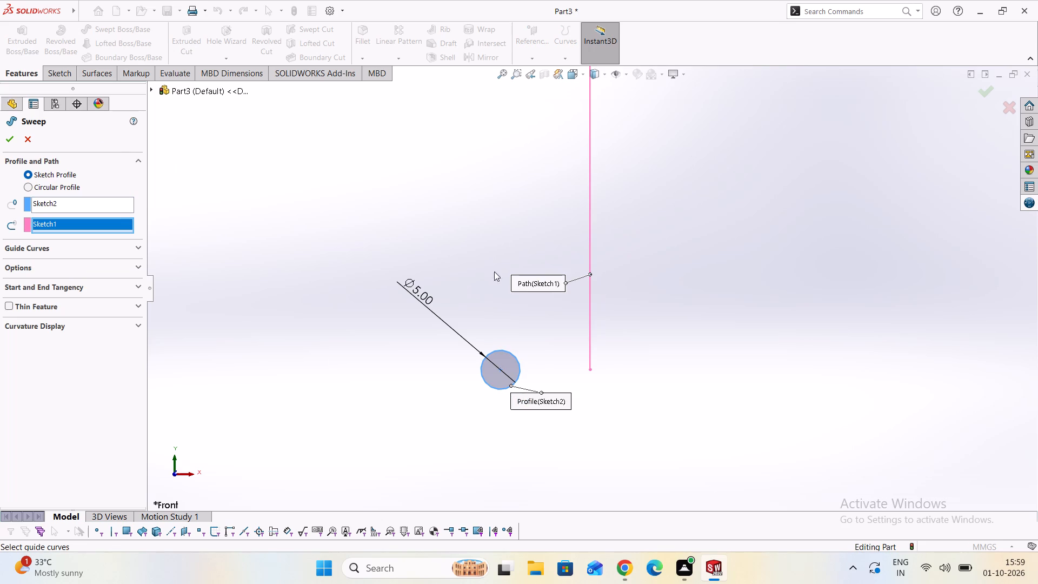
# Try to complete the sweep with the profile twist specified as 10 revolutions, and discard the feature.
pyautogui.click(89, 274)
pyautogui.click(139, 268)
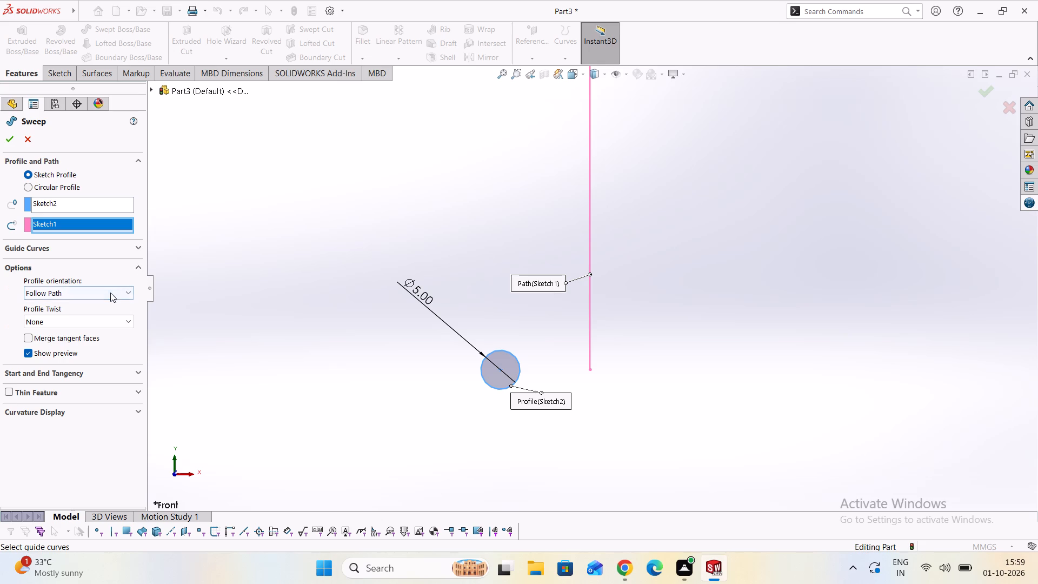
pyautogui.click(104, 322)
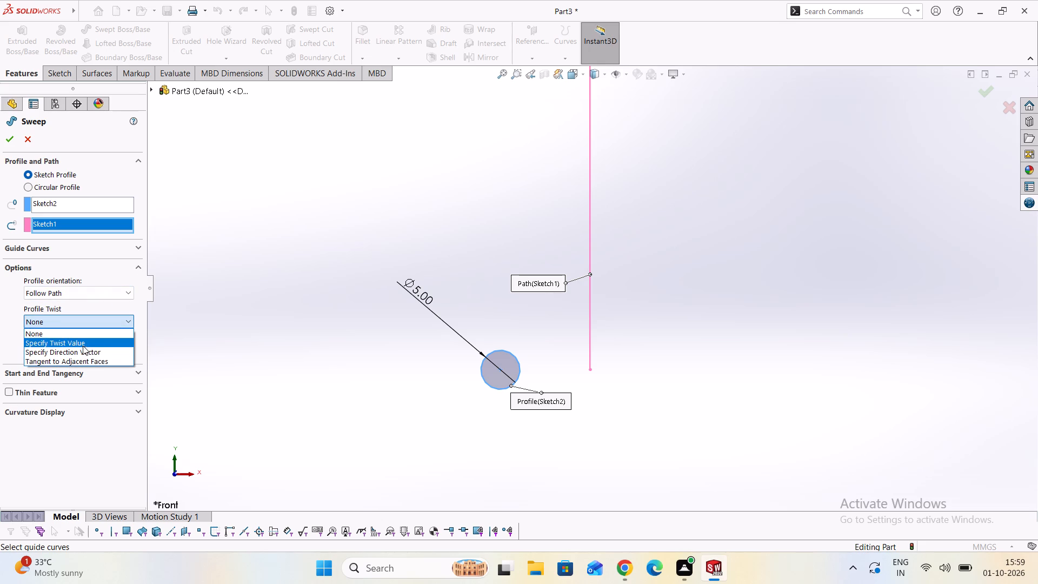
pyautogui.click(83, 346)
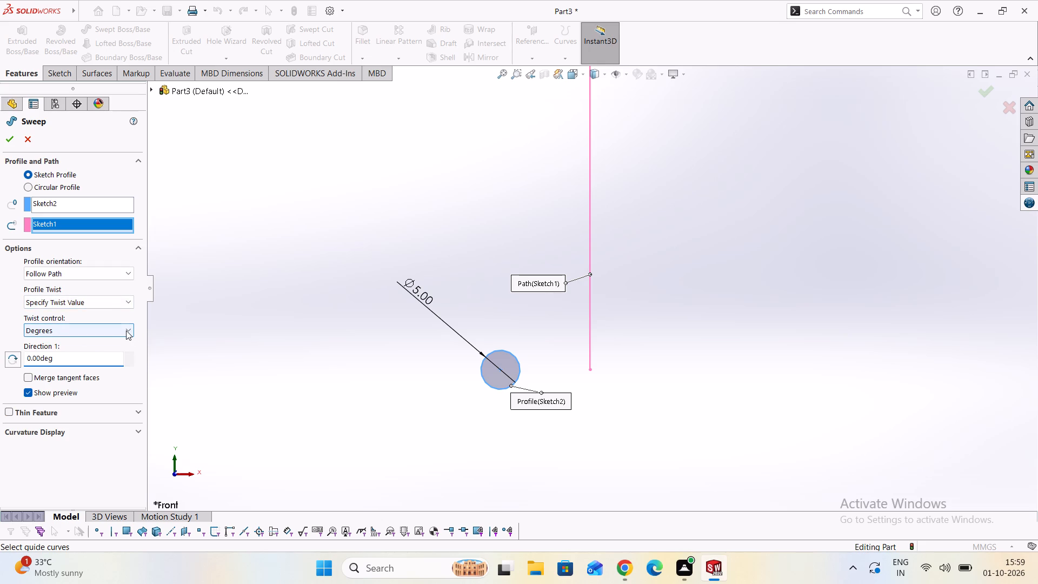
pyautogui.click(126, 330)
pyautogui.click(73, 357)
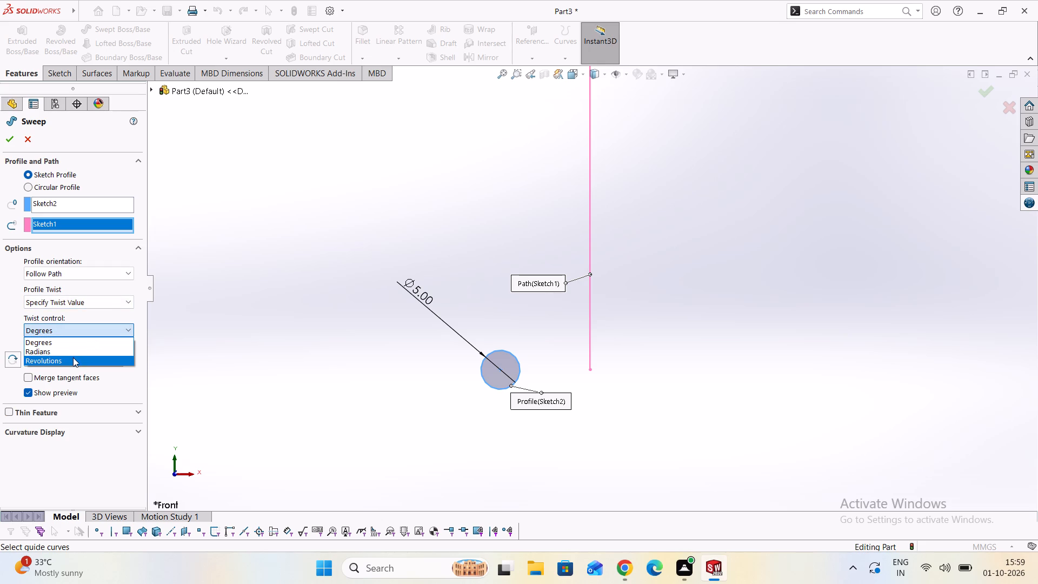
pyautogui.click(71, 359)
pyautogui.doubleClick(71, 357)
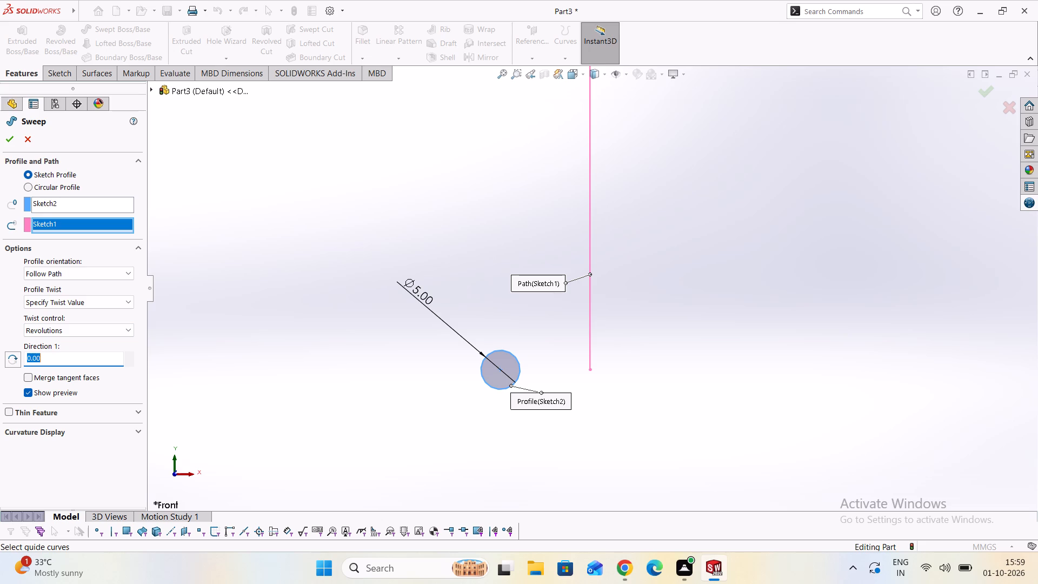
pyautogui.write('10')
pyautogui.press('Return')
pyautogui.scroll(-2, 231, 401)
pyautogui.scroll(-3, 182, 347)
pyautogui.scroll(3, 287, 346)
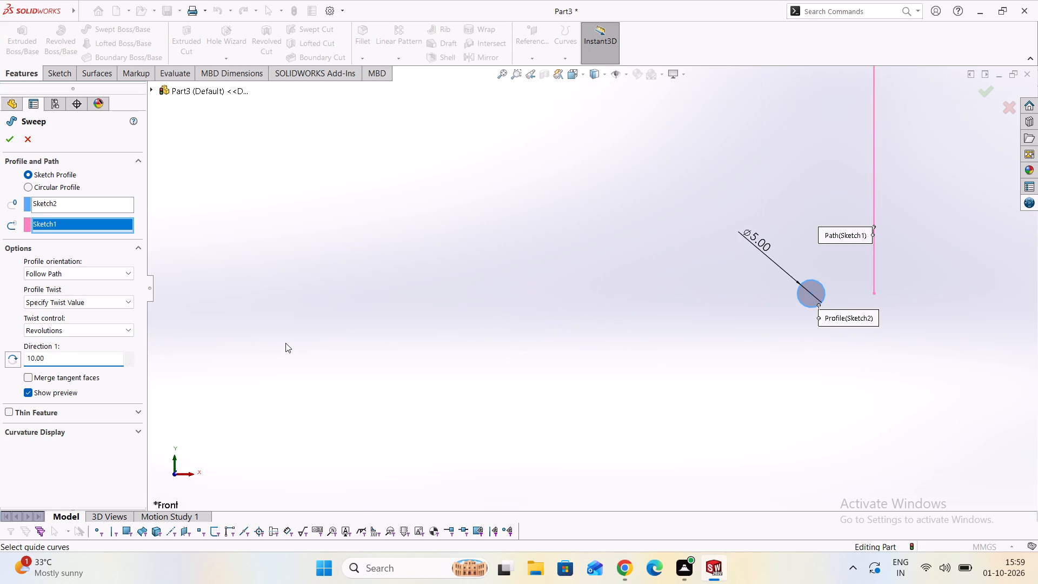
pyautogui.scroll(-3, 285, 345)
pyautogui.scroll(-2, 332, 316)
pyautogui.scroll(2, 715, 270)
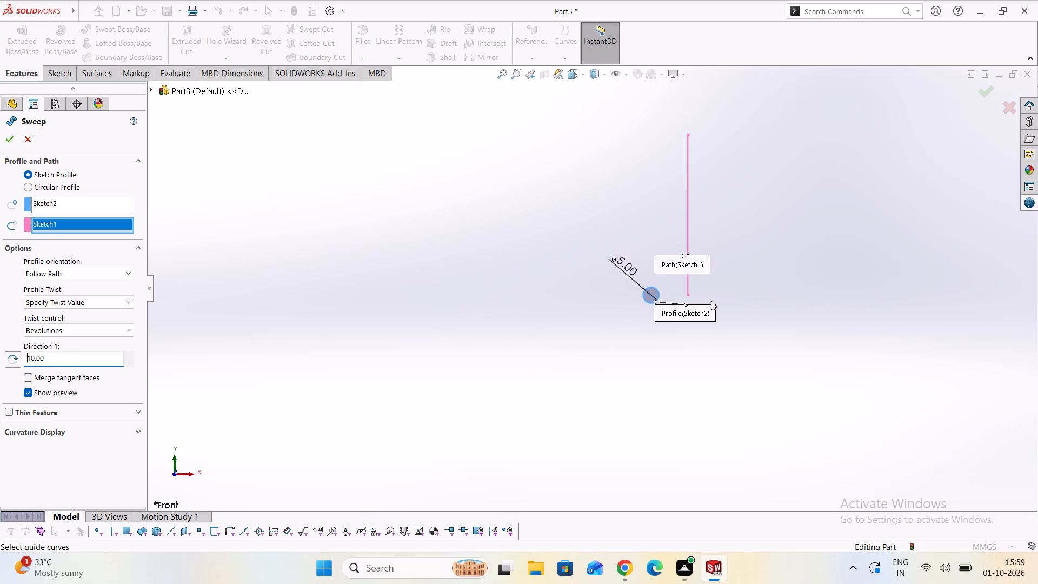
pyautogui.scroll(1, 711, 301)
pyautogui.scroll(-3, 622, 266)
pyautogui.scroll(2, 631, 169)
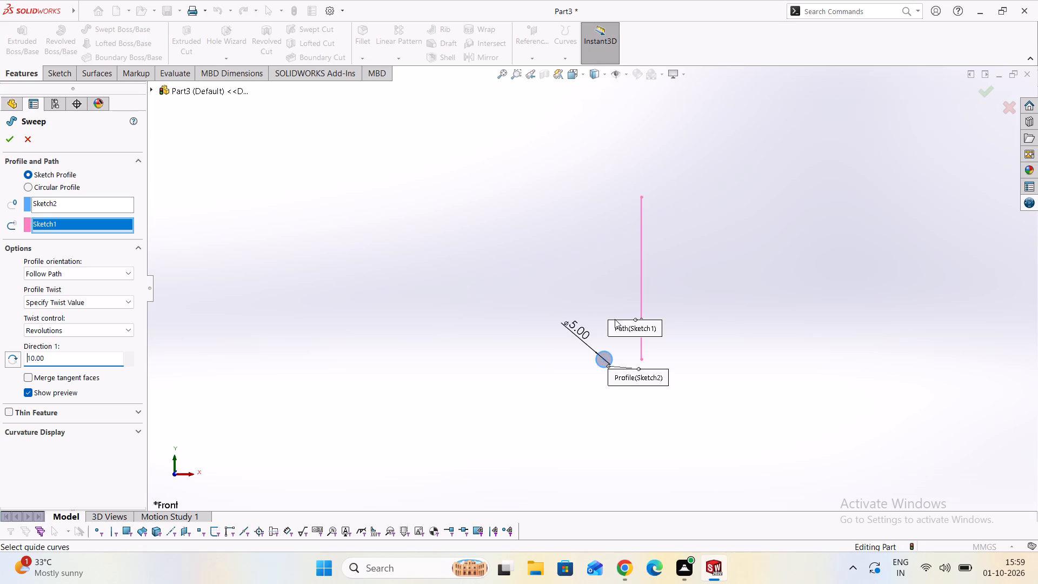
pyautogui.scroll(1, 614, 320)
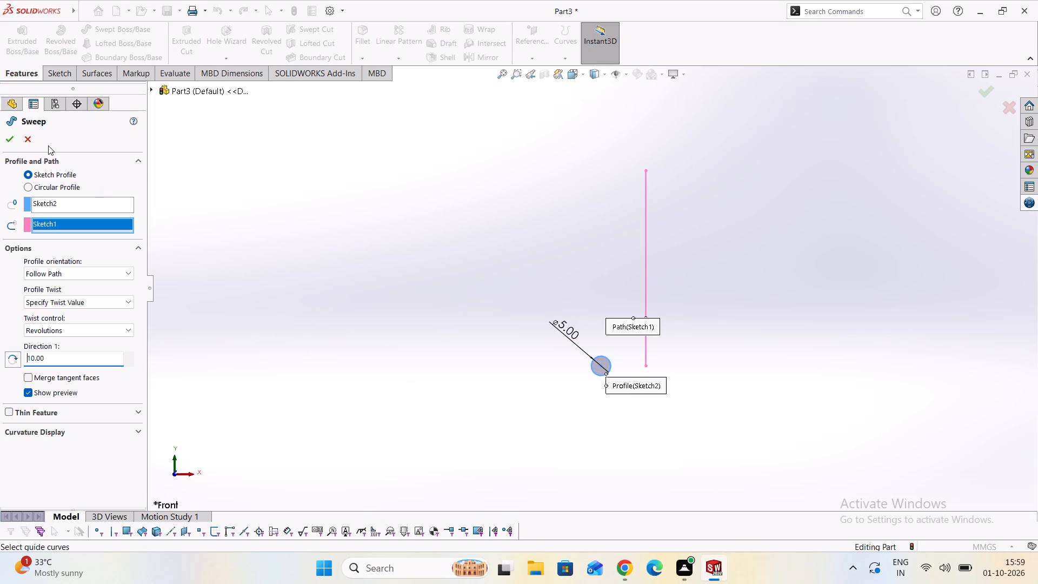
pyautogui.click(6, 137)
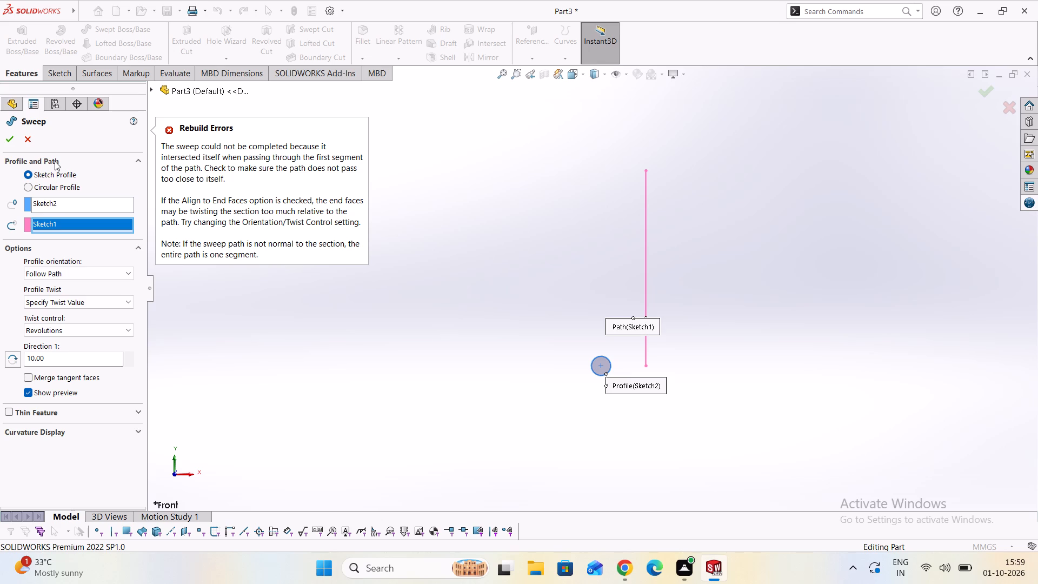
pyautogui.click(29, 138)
# Undo the closing of the circle's sketch to return to editing it.
pyautogui.scroll(-2, 531, 376)
pyautogui.scroll(1, 640, 267)
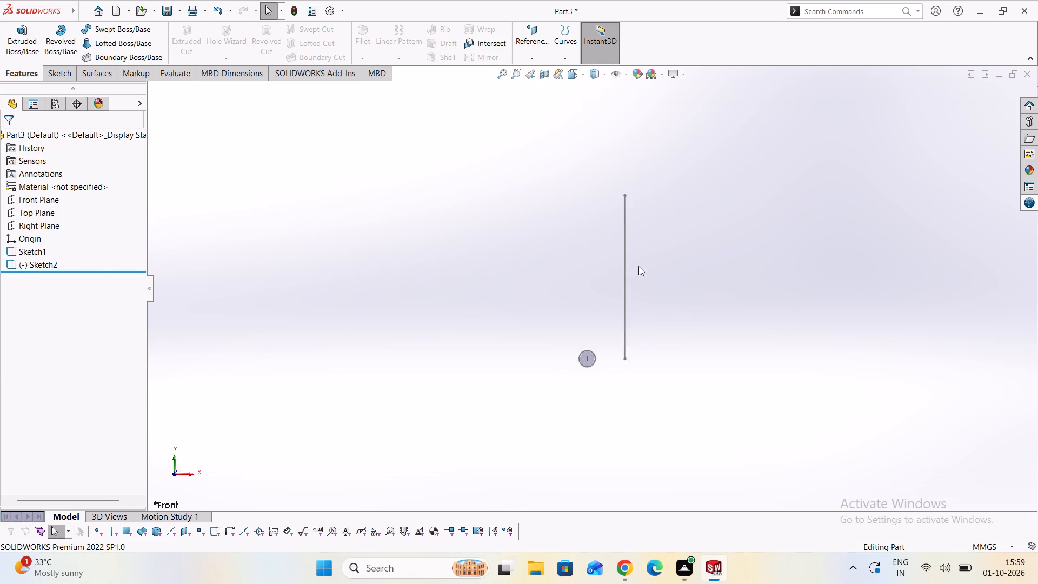
pyautogui.scroll(1, 638, 266)
pyautogui.scroll(3, 580, 393)
pyautogui.scroll(2, 589, 345)
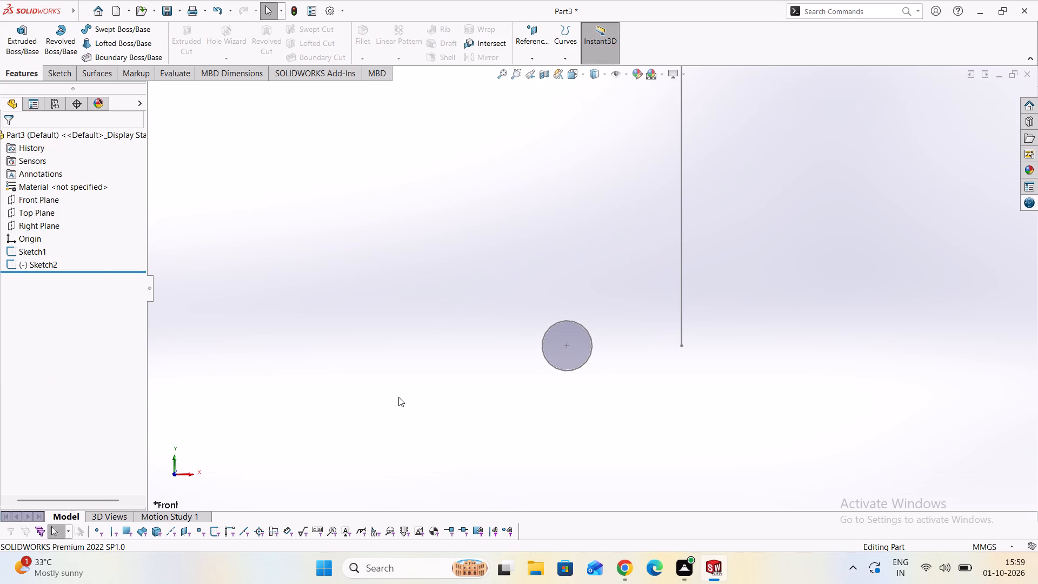
pyautogui.hotkey('ctrl', 'z')
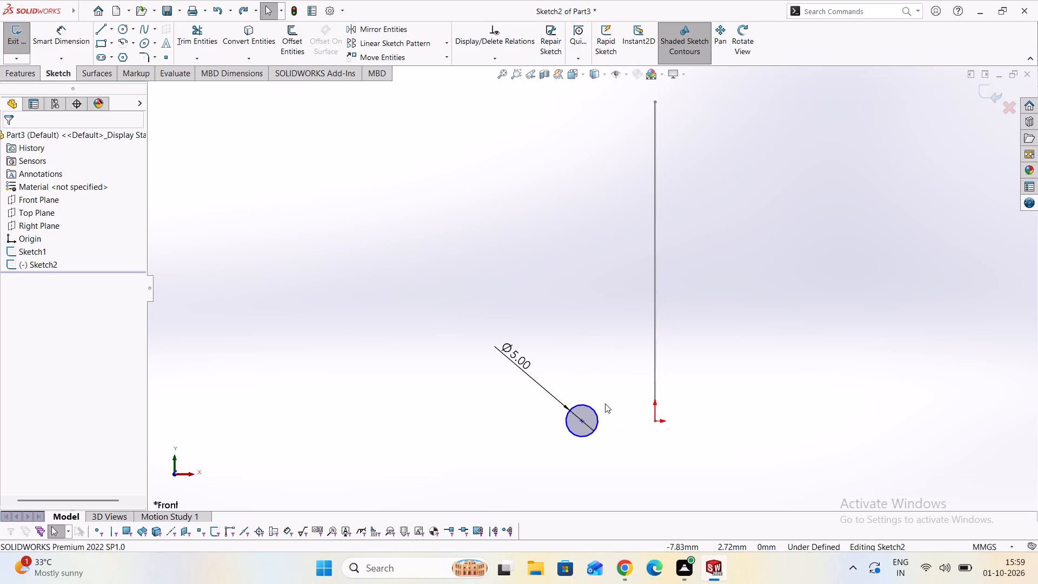
# Dimension the horizontal distance between the circle's center and the origin at 15 mm.
pyautogui.click(64, 39)
pyautogui.scroll(2, 572, 422)
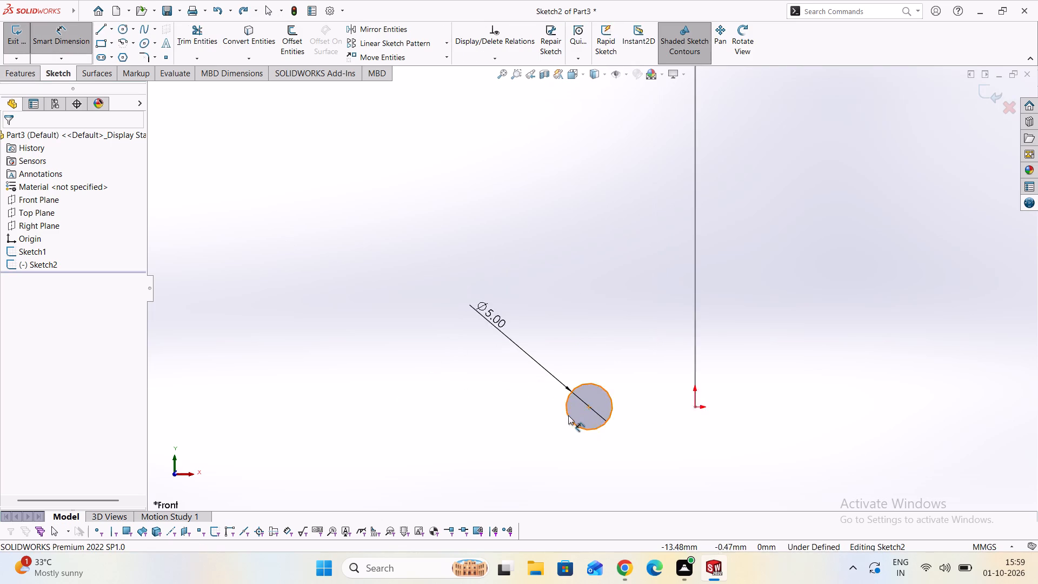
pyautogui.scroll(1, 568, 415)
pyautogui.click(595, 398)
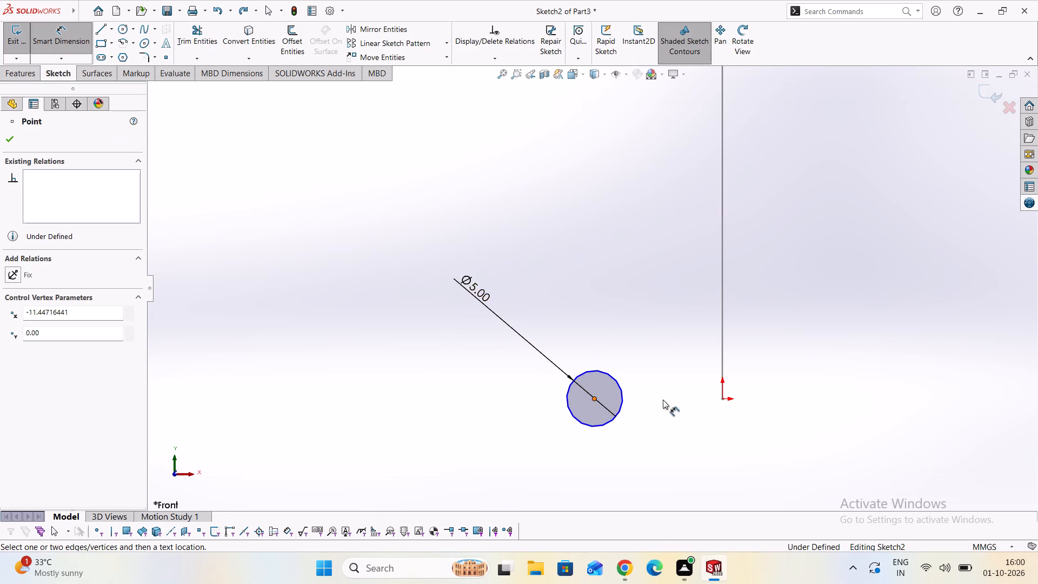
pyautogui.click(721, 399)
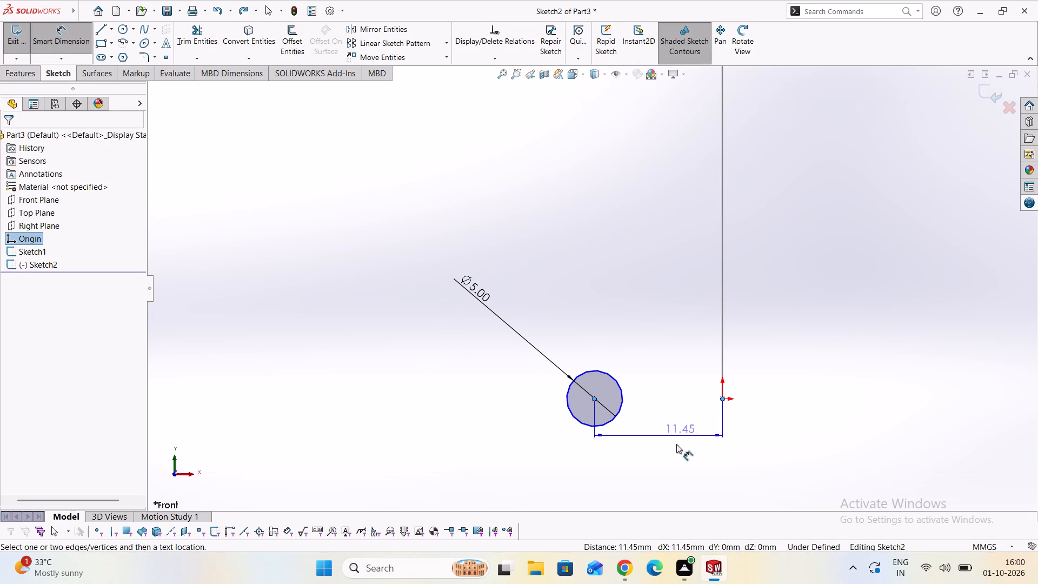
pyautogui.click(670, 469)
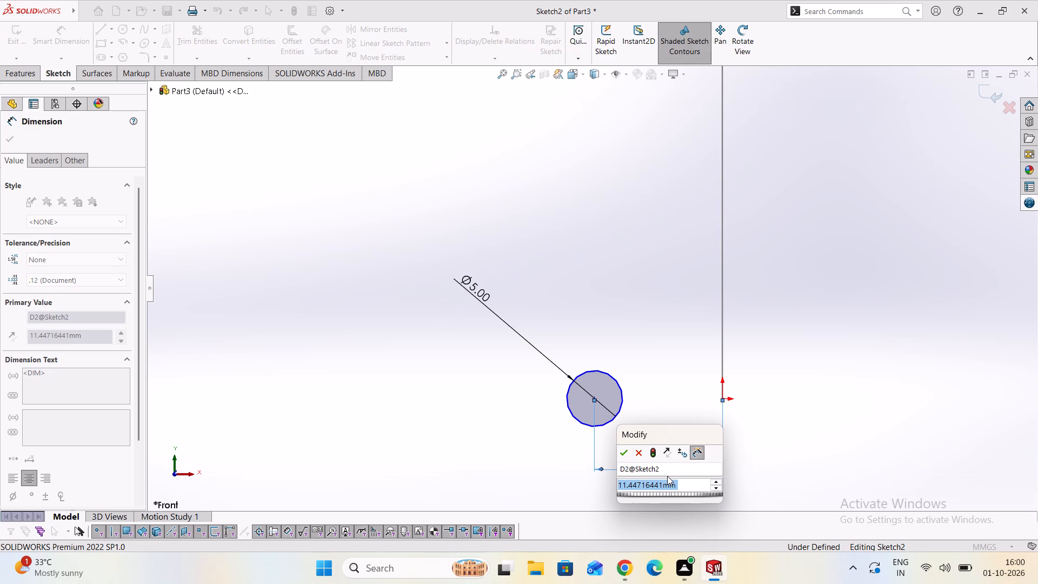
pyautogui.write('15')
pyautogui.press('Return')
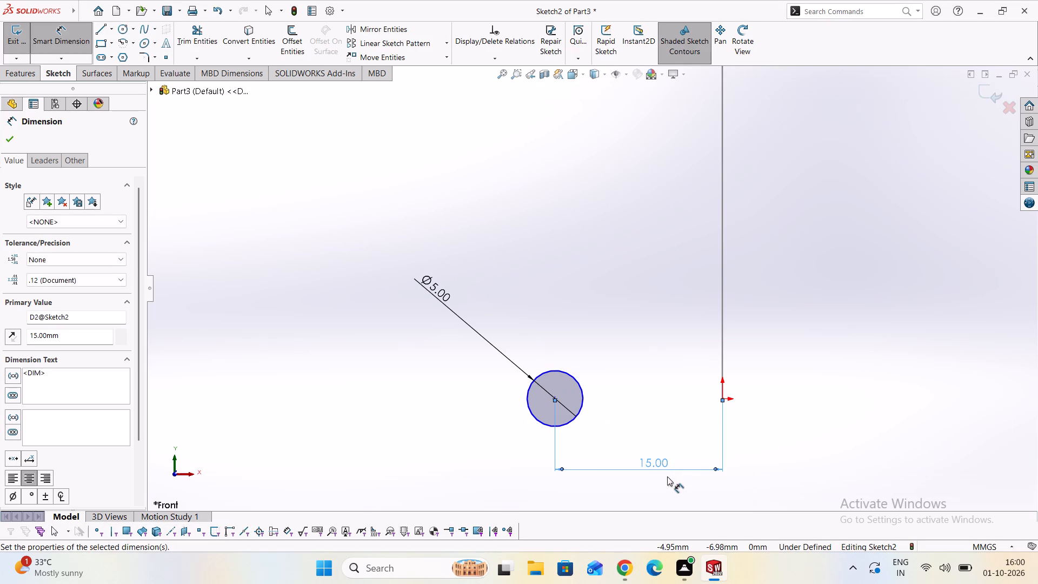
pyautogui.click(9, 141)
# Add a Horizontal relation between the circle's center and the origin.
pyautogui.scroll(1, 604, 408)
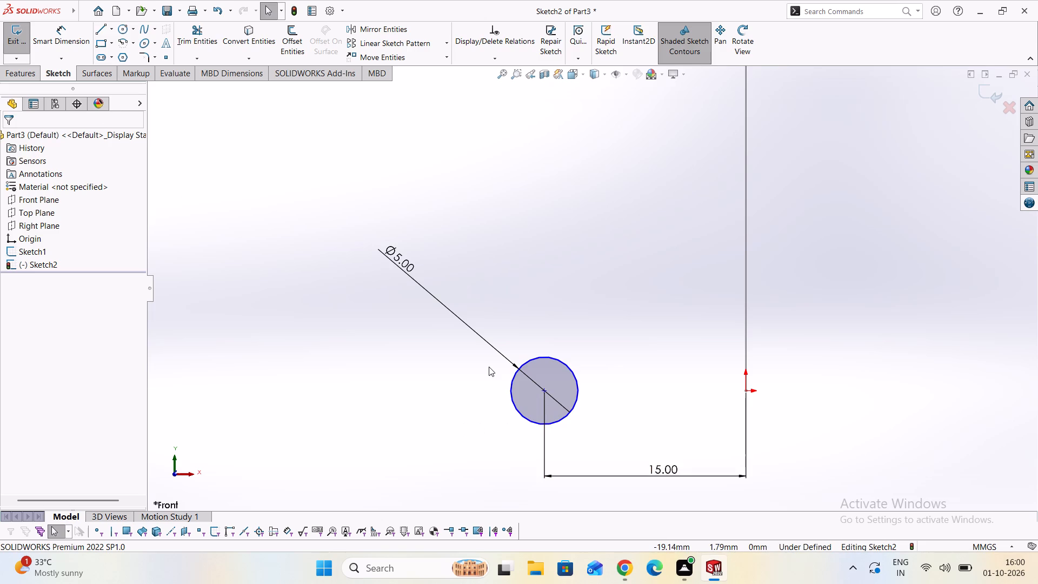
pyautogui.keyDown('ctrl'); pyautogui.click(545, 391); pyautogui.keyUp('ctrl')
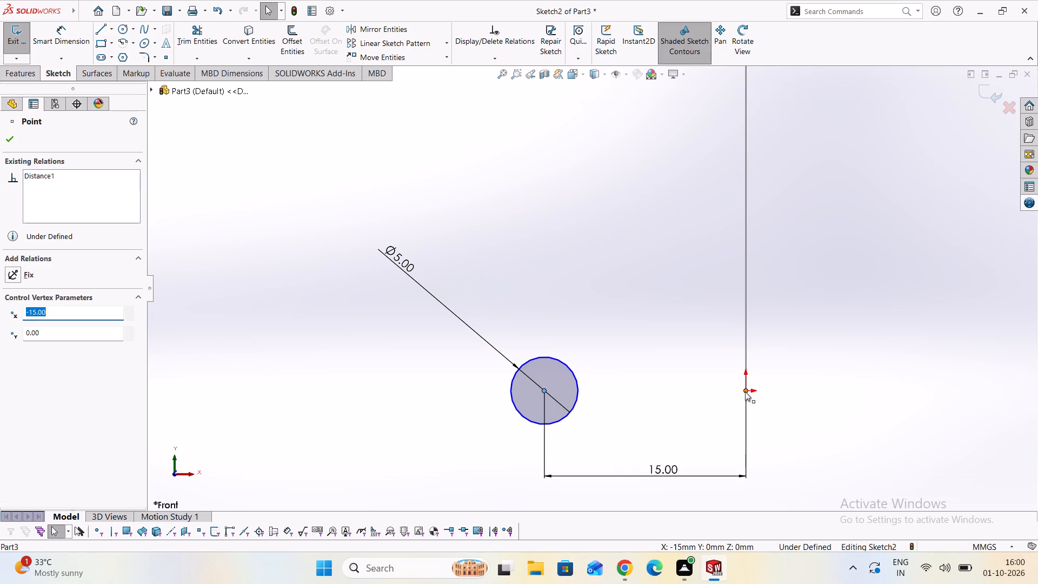
pyautogui.keyDown('ctrl'); pyautogui.click(747, 391); pyautogui.keyUp('ctrl')
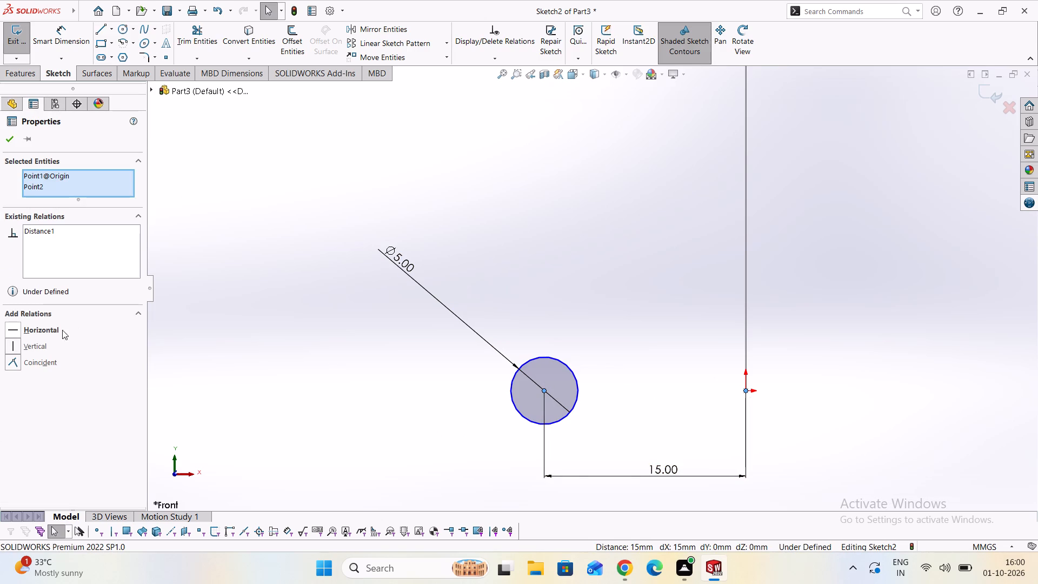
pyautogui.click(49, 330)
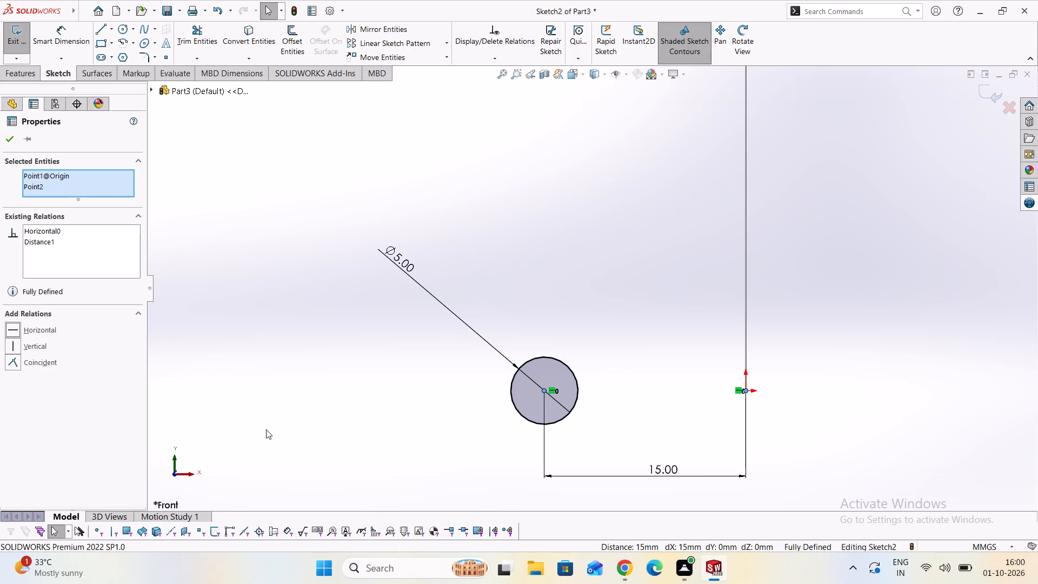
pyautogui.scroll(-2, 269, 424)
pyautogui.click(7, 143)
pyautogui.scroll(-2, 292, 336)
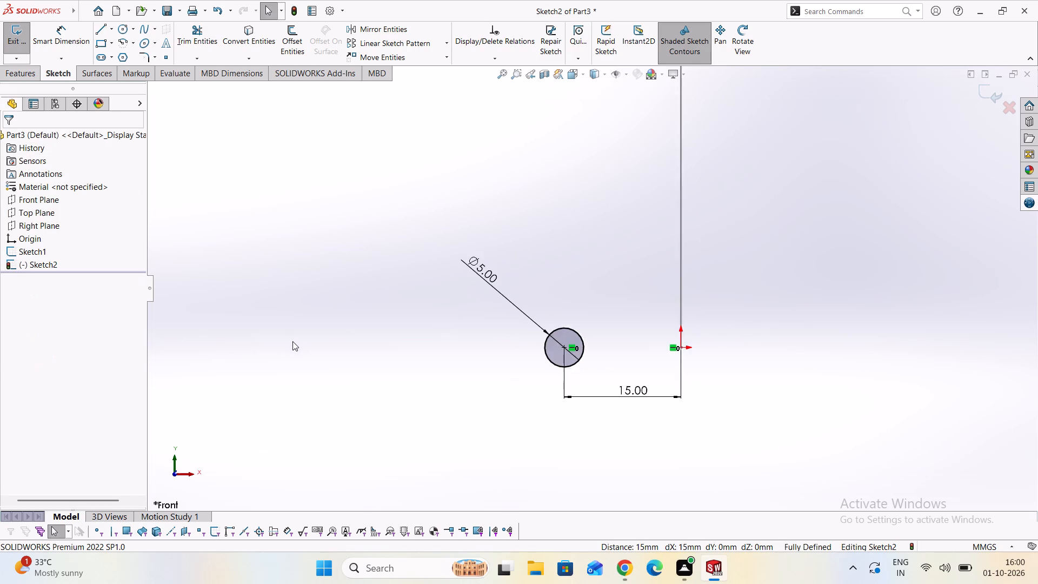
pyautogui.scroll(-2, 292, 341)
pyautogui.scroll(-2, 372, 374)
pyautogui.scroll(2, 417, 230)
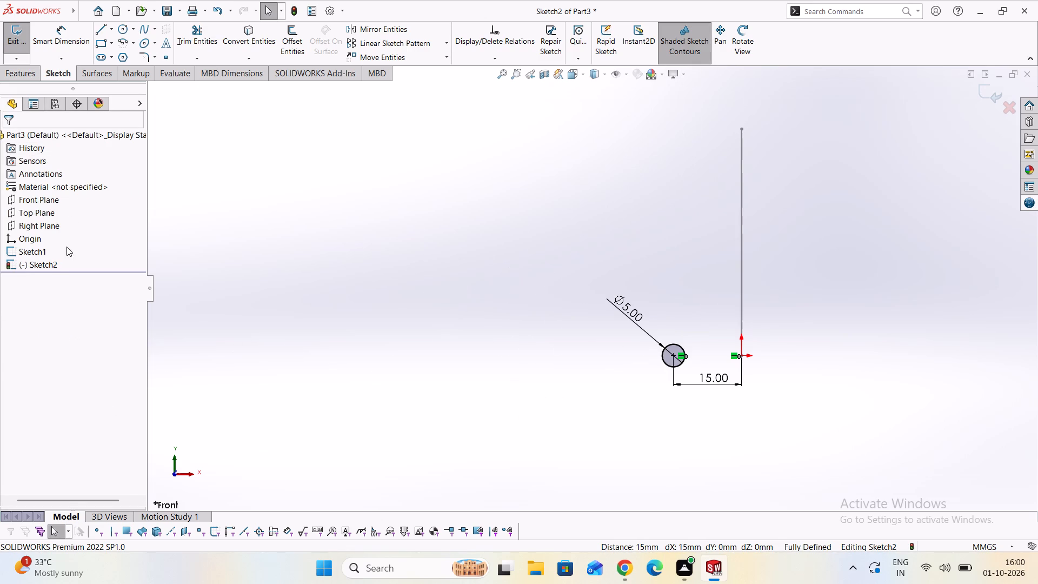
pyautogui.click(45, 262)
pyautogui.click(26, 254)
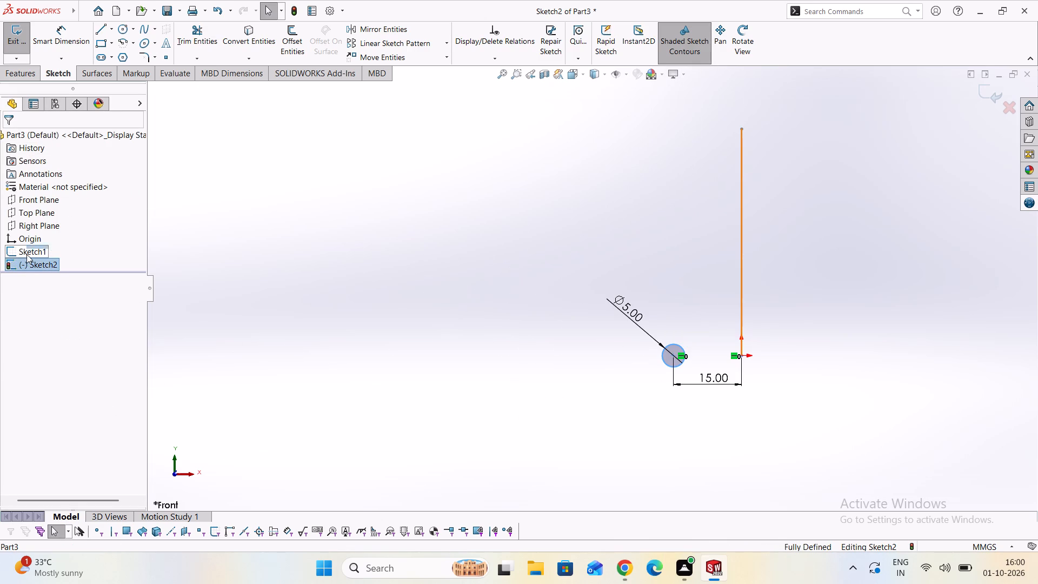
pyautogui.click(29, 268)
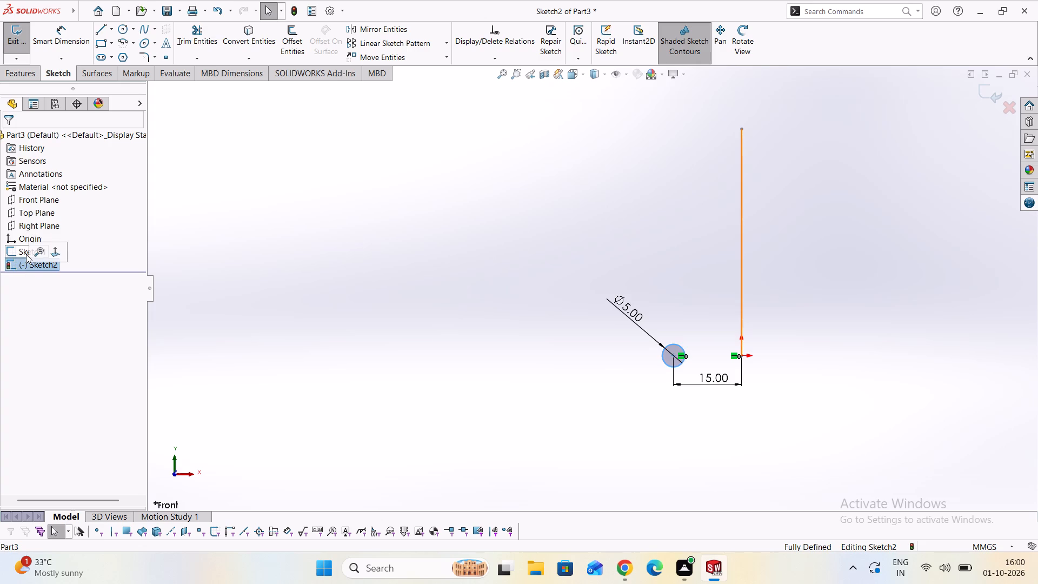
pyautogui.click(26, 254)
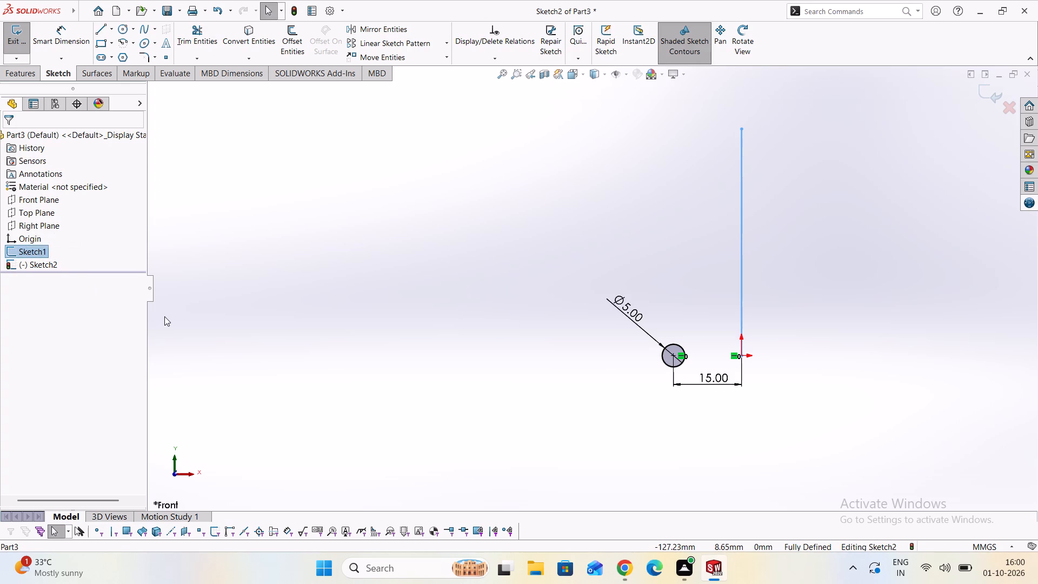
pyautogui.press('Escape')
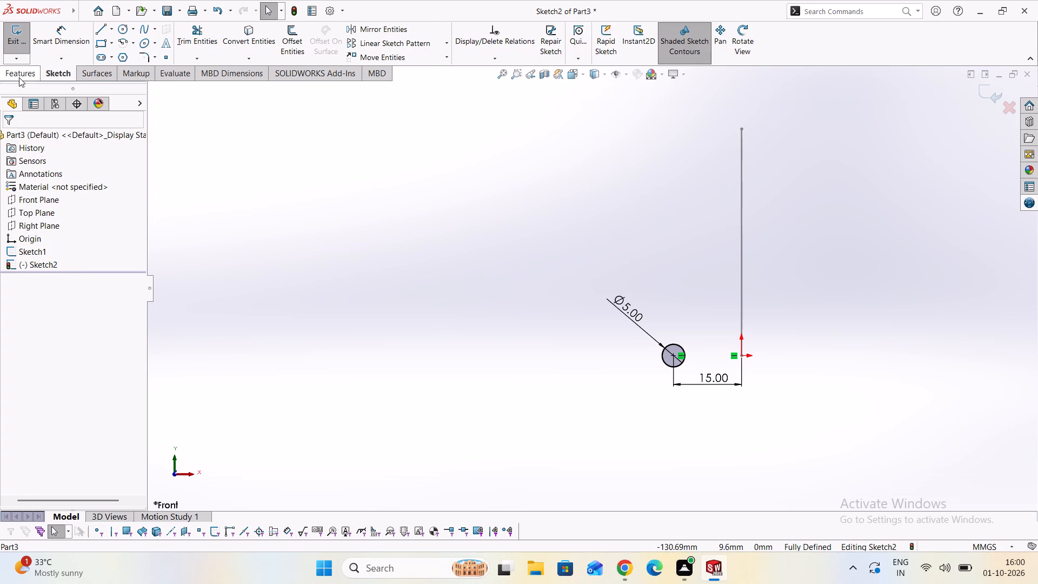
# Start a Swept Boss/Base with the 5 mm circle as the profile and the vertical line as the path.
pyautogui.click(18, 76)
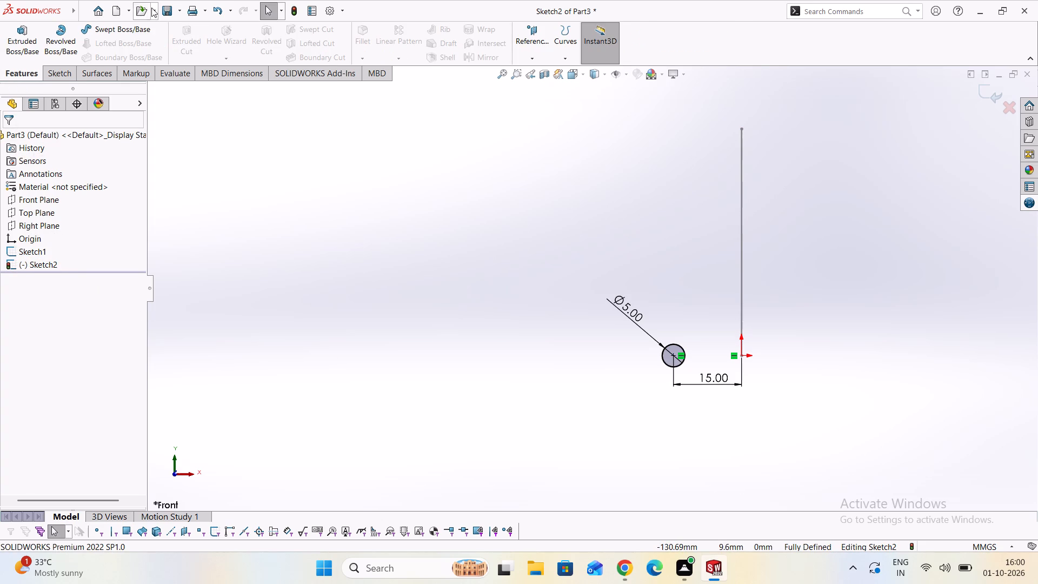
pyautogui.click(122, 29)
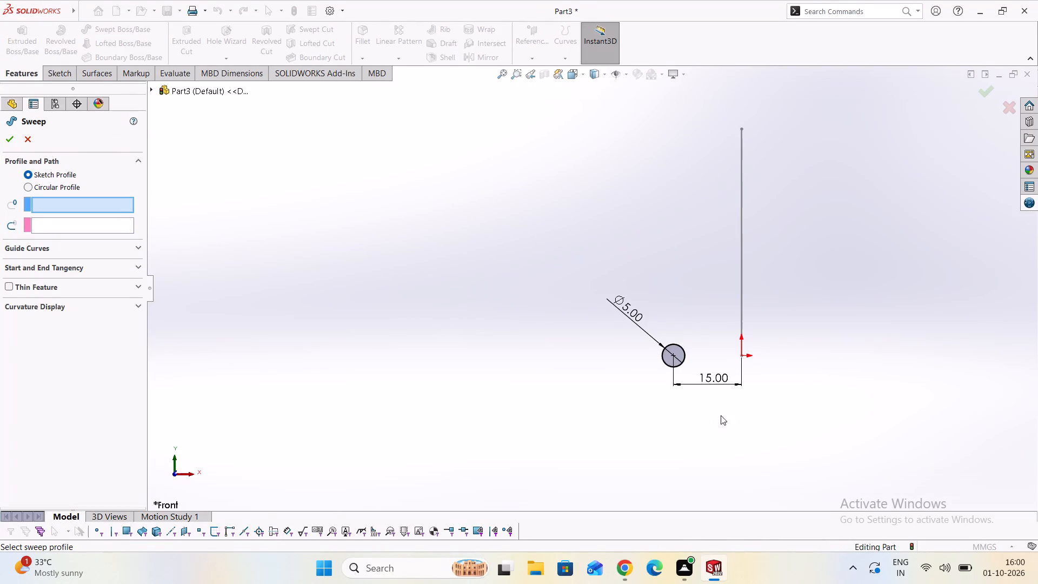
pyautogui.click(676, 345)
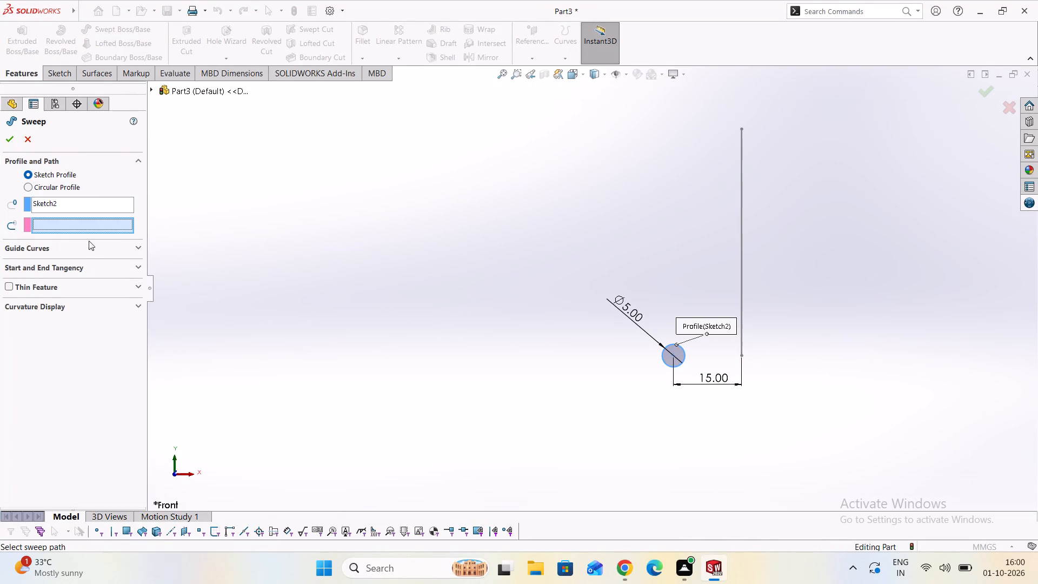
pyautogui.click(743, 233)
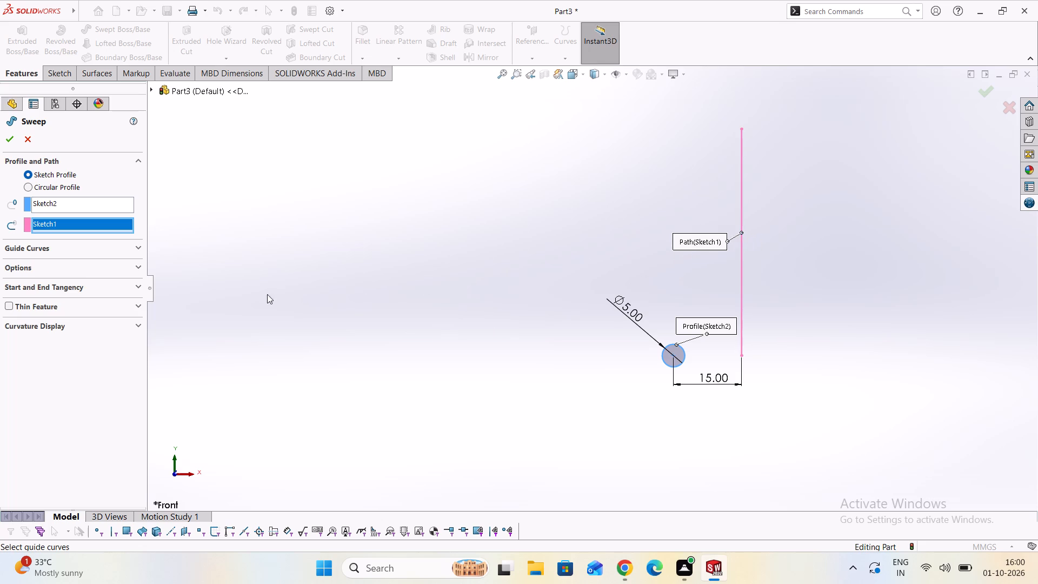
# Specify the sweep's profile twist as 7 revolutions along the path and complete the feature.
pyautogui.click(138, 247)
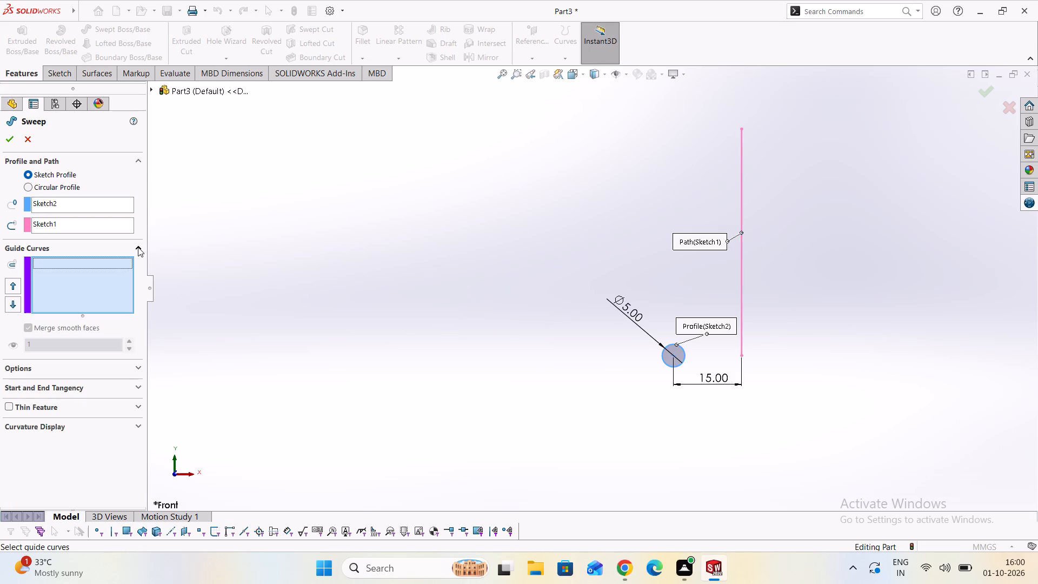
pyautogui.click(138, 246)
pyautogui.click(140, 266)
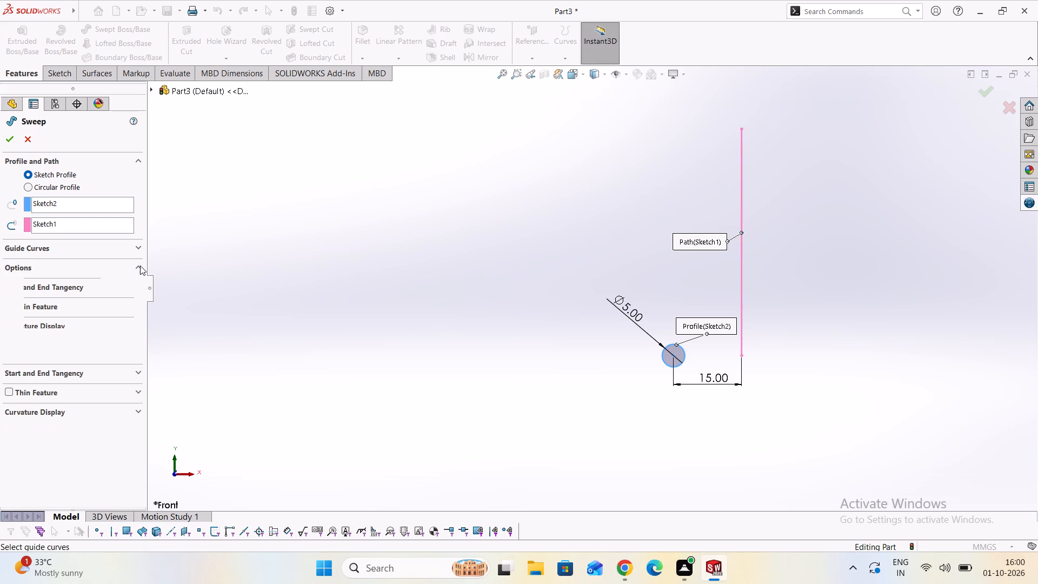
pyautogui.click(99, 324)
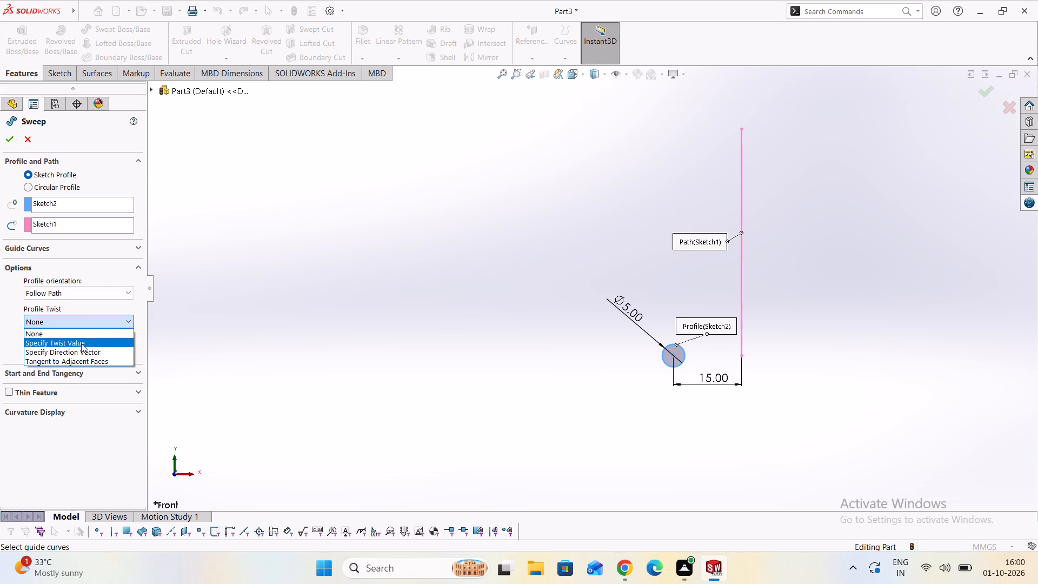
pyautogui.click(76, 344)
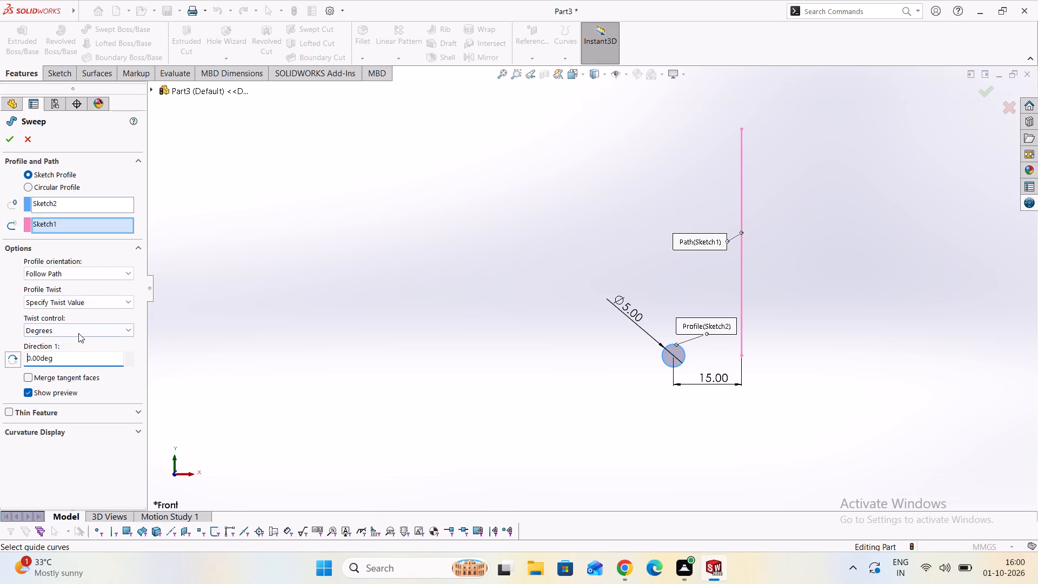
pyautogui.click(78, 331)
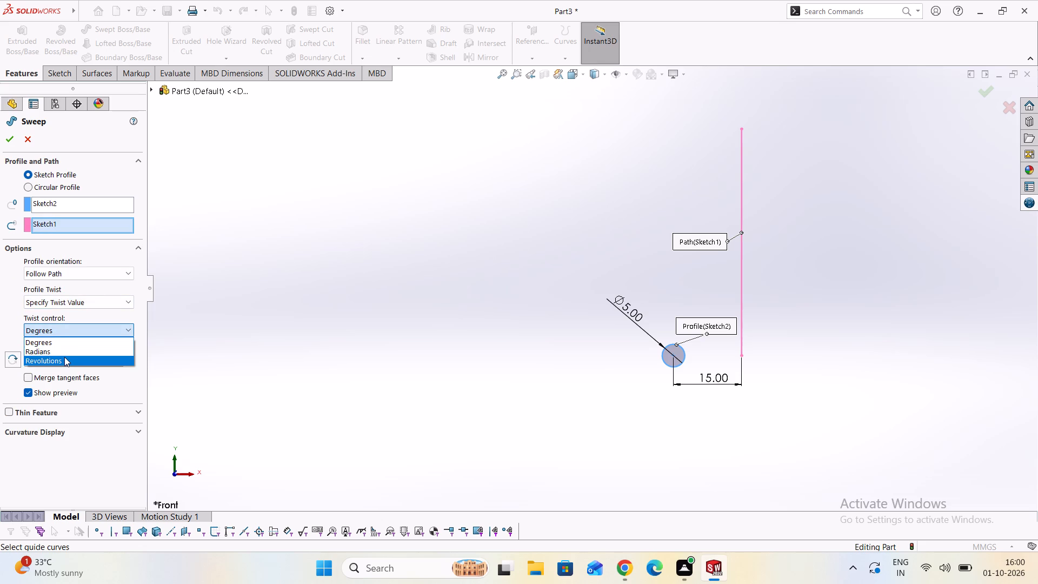
pyautogui.click(64, 357)
pyautogui.tripleClick(64, 357)
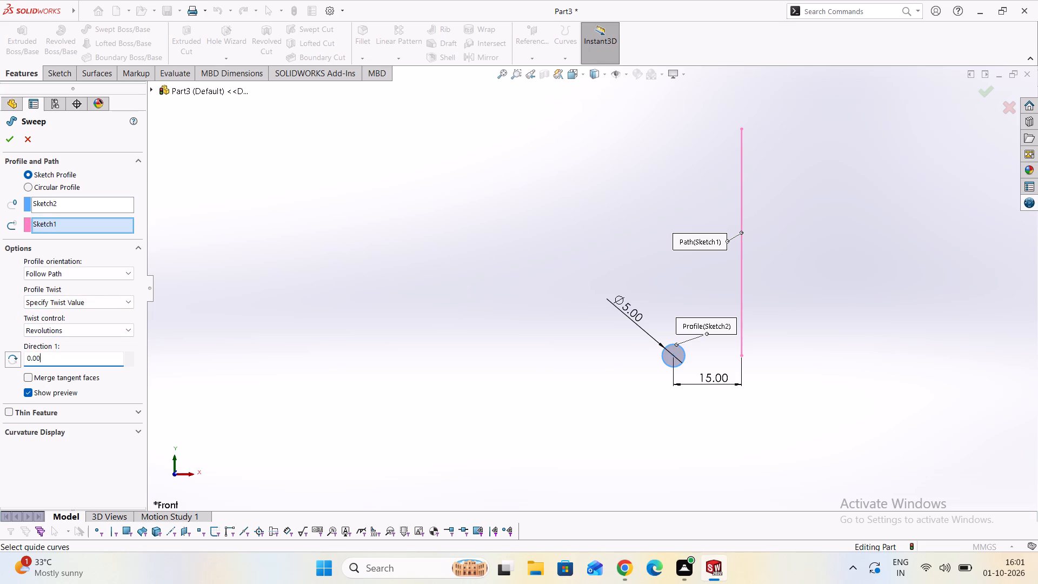
pyautogui.doubleClick(64, 357)
pyautogui.doubleClick(64, 359)
pyautogui.click(64, 359)
pyautogui.press('7')
pyautogui.press('Return')
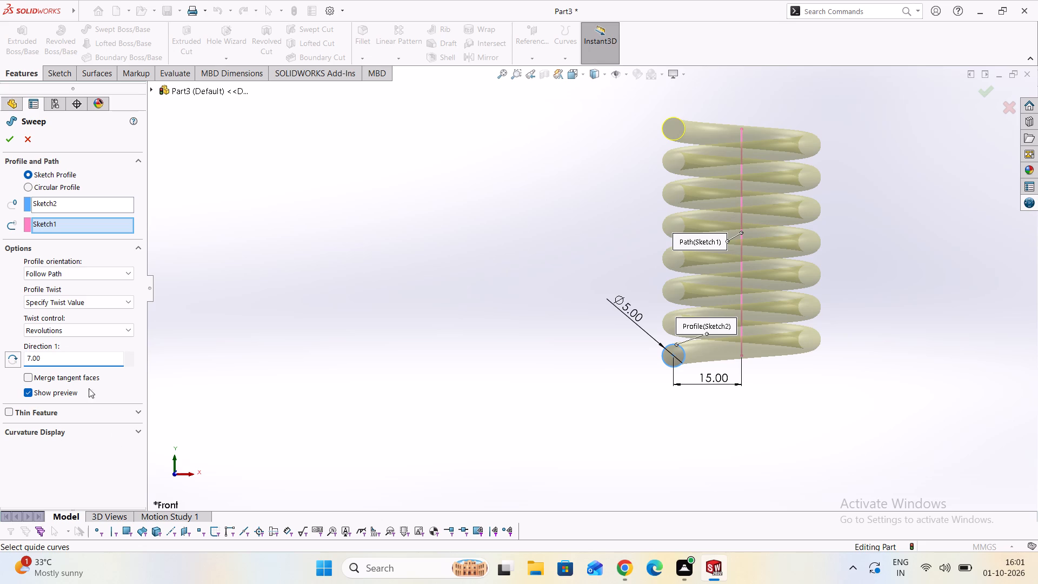
pyautogui.click(9, 143)
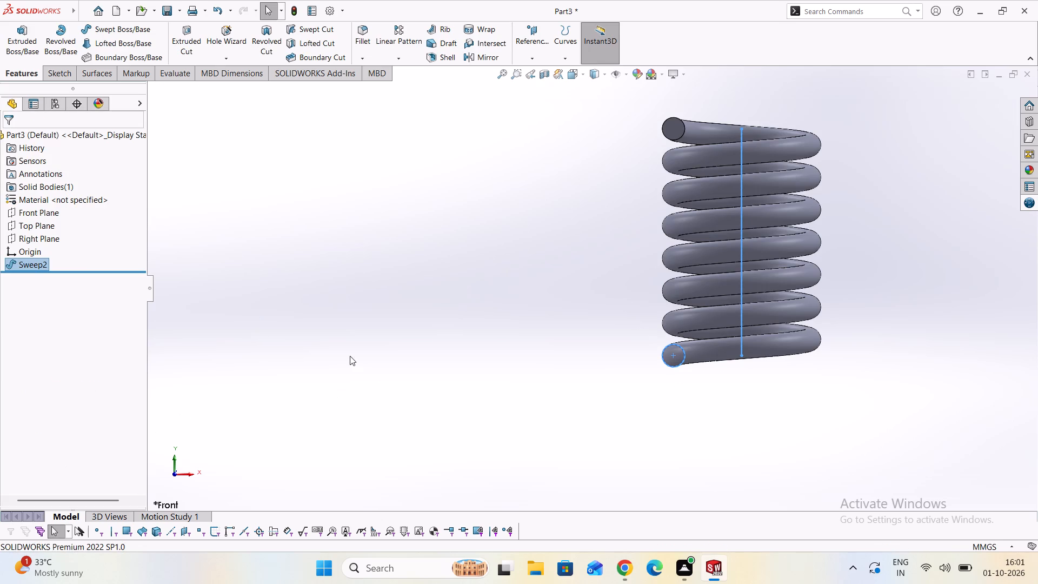
# Examine the swept coil from several directions, including both of its ends.
pyautogui.moveTo(483, 224); pyautogui.dragTo(646, 359, button='middle')
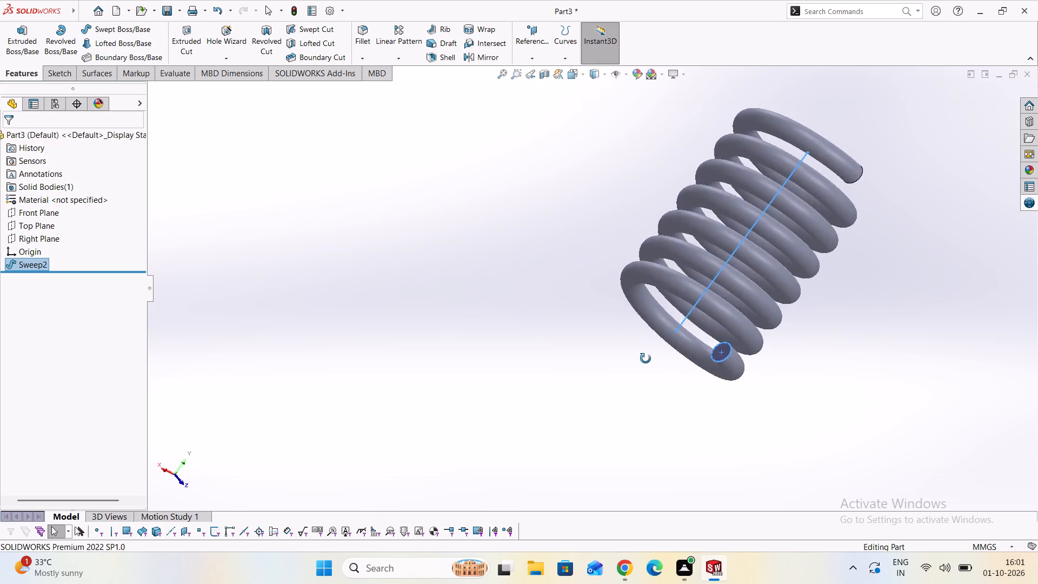
pyautogui.moveTo(646, 359); pyautogui.dragTo(500, 466, button='middle')
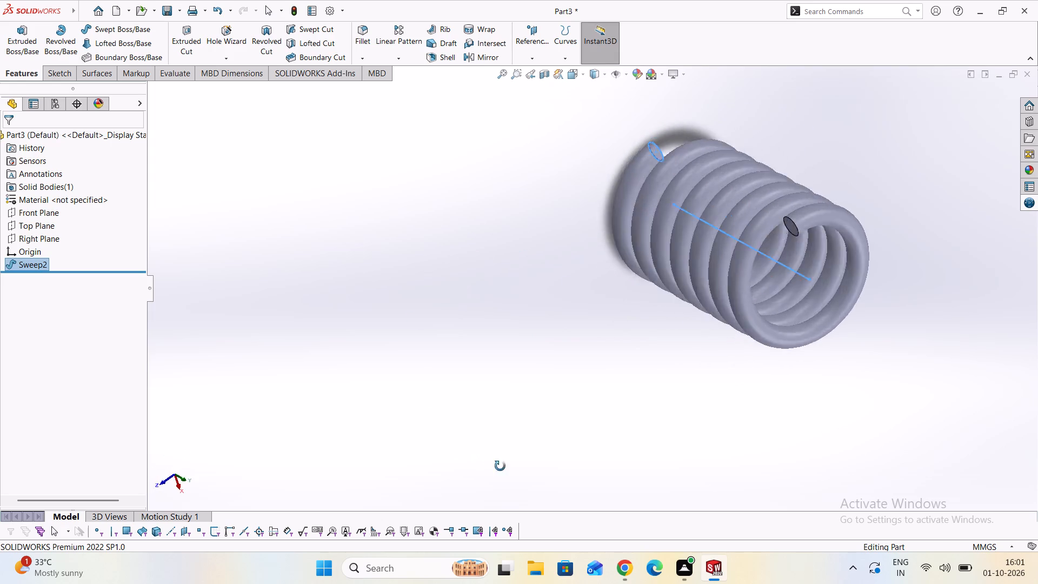
pyautogui.moveTo(500, 466); pyautogui.dragTo(629, 359, button='middle')
pyautogui.scroll(-3, 617, 387)
pyautogui.scroll(3, 640, 270)
pyautogui.scroll(2, 595, 315)
pyautogui.scroll(-1, 559, 322)
pyautogui.moveTo(536, 342); pyautogui.dragTo(509, 515, button='middle')
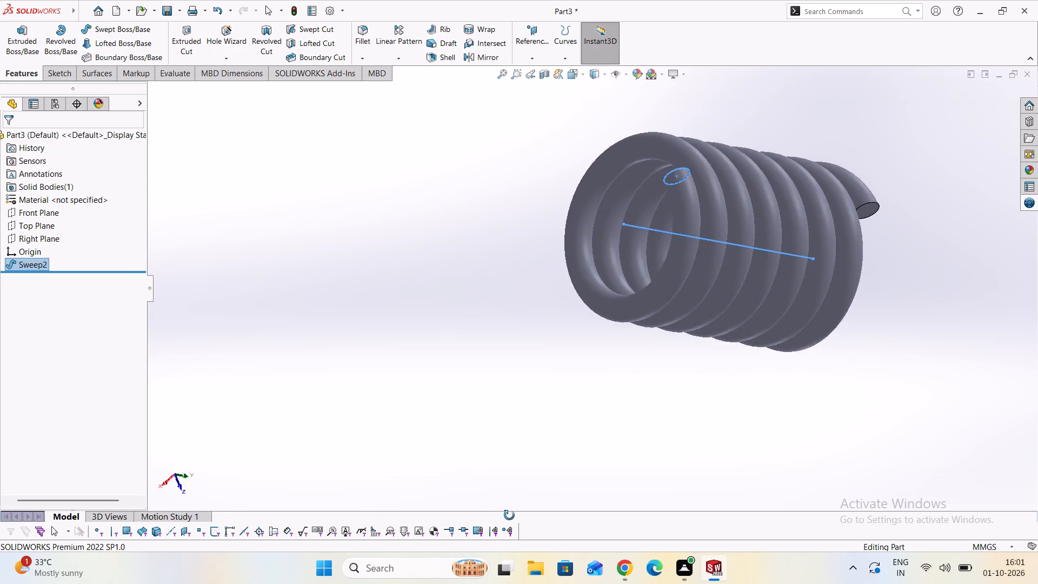
pyautogui.moveTo(509, 515); pyautogui.dragTo(523, 297, button='middle')
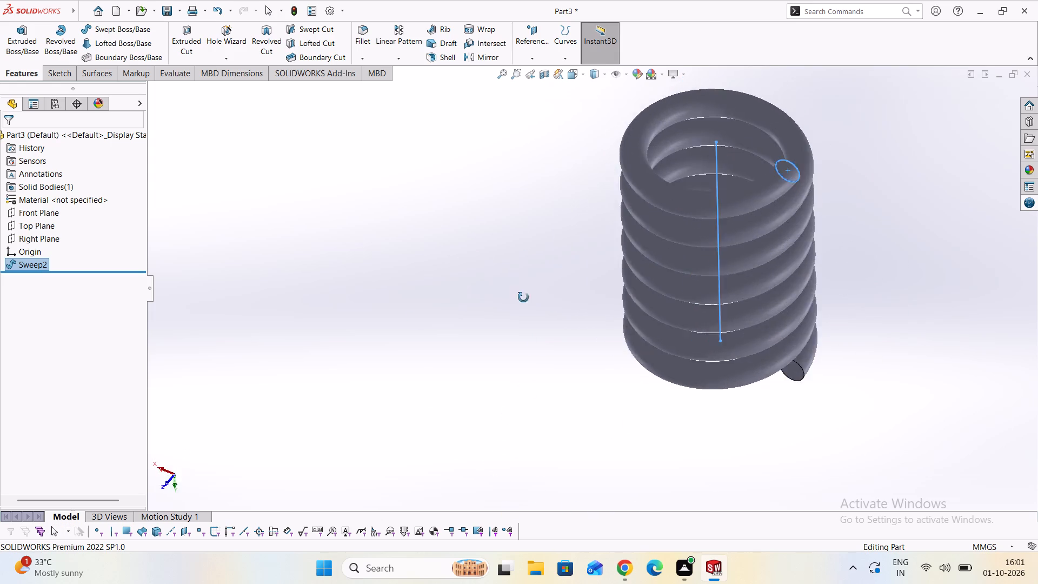
pyautogui.moveTo(523, 297); pyautogui.dragTo(657, 354, button='middle')
pyautogui.scroll(-1, 504, 297)
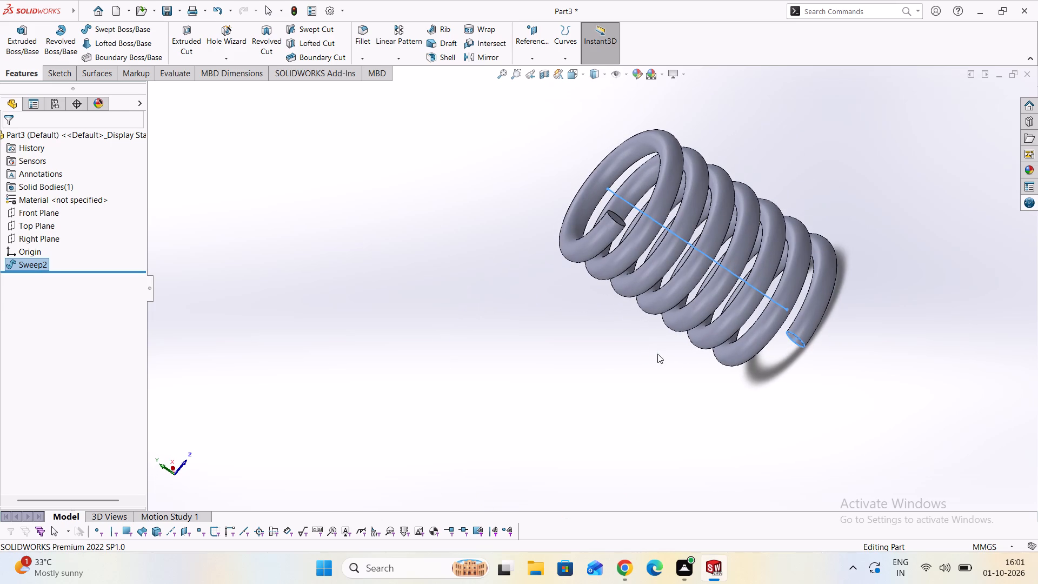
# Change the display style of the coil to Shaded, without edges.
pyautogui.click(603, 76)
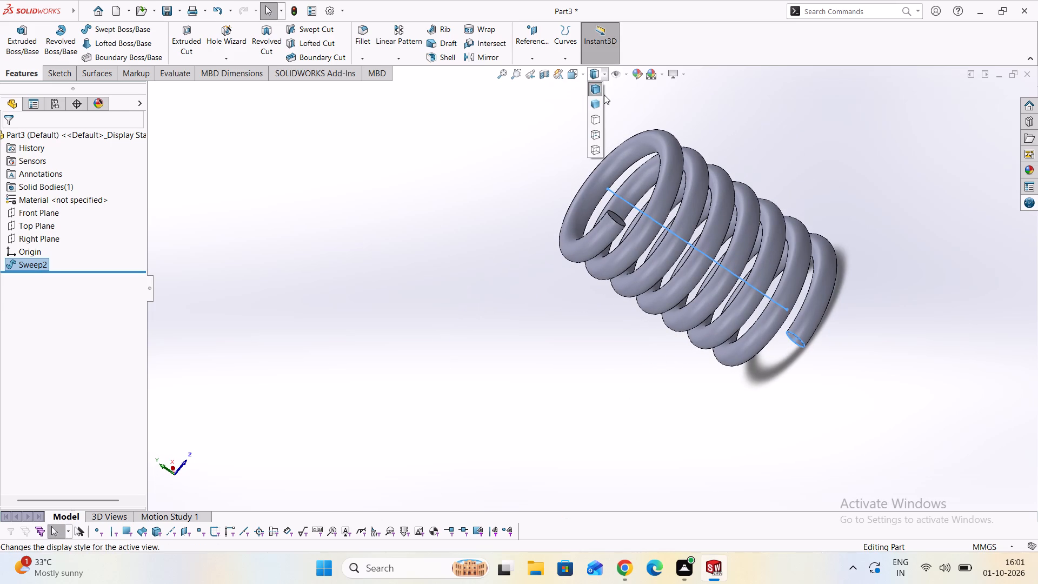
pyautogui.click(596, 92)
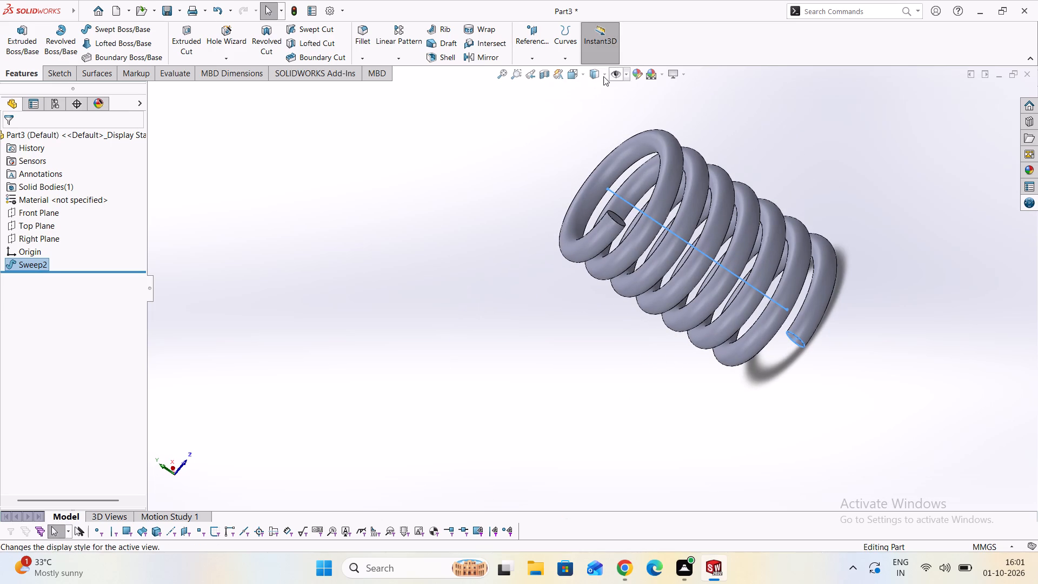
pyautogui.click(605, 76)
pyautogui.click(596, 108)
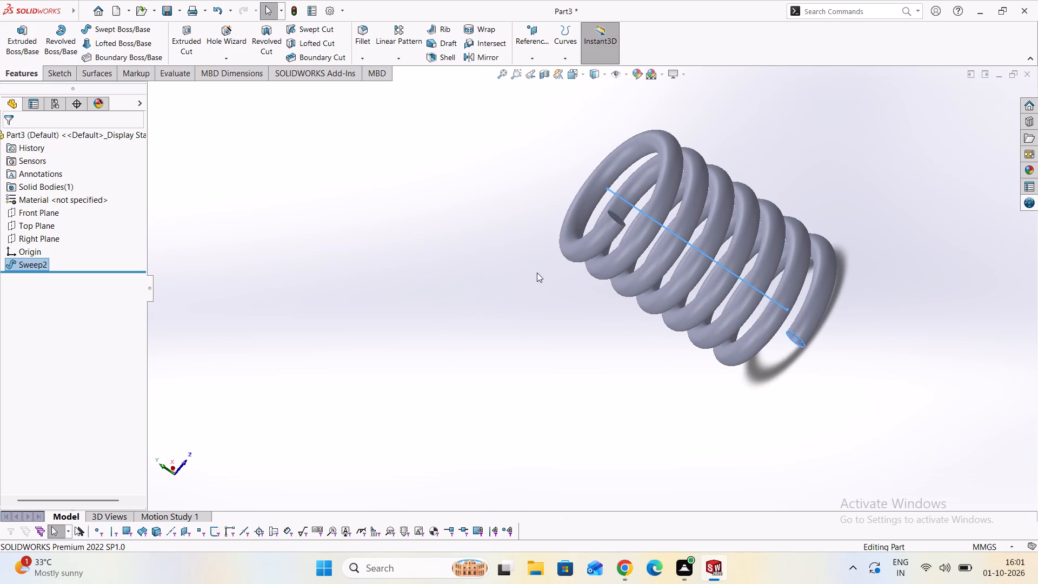
# Examine the coil's starting end face and the spacing of its turns up close and as a whole.
pyautogui.scroll(-2, 537, 273)
pyautogui.moveTo(532, 273); pyautogui.dragTo(674, 290, button='middle')
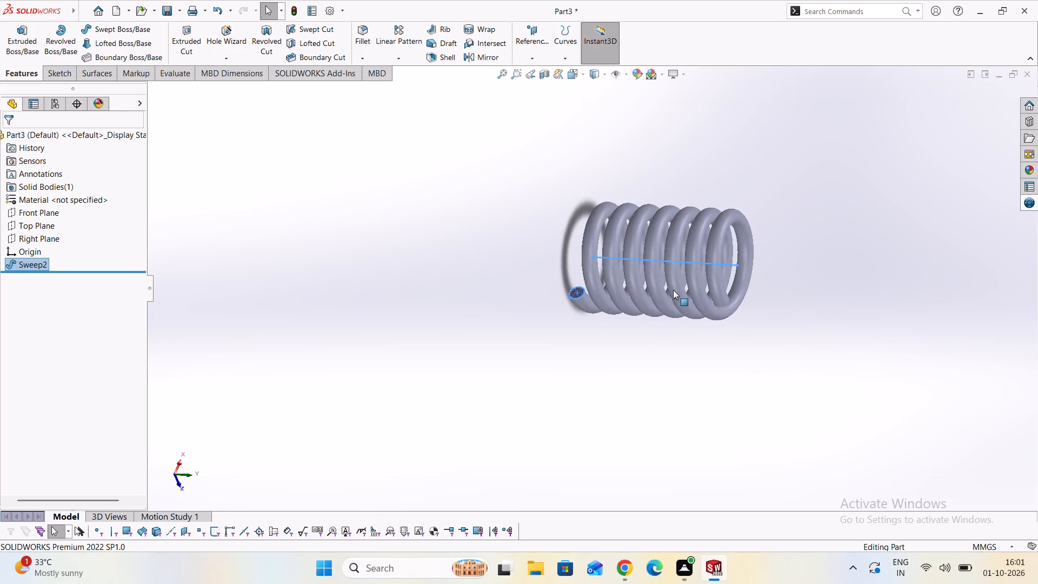
pyautogui.scroll(8, 660, 276)
pyautogui.scroll(4, 236, 344)
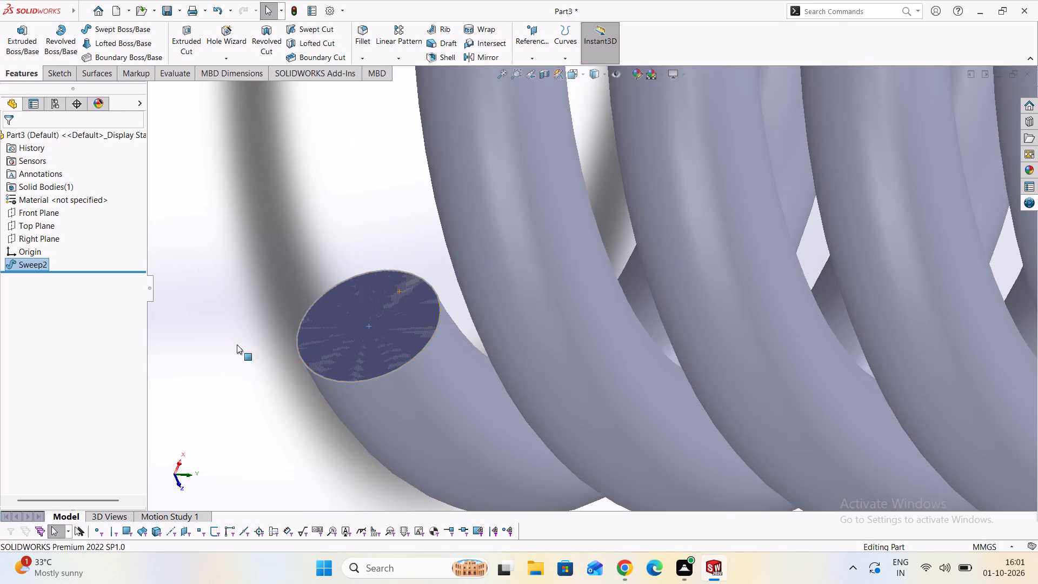
pyautogui.scroll(4, 368, 343)
pyautogui.scroll(-10, 367, 339)
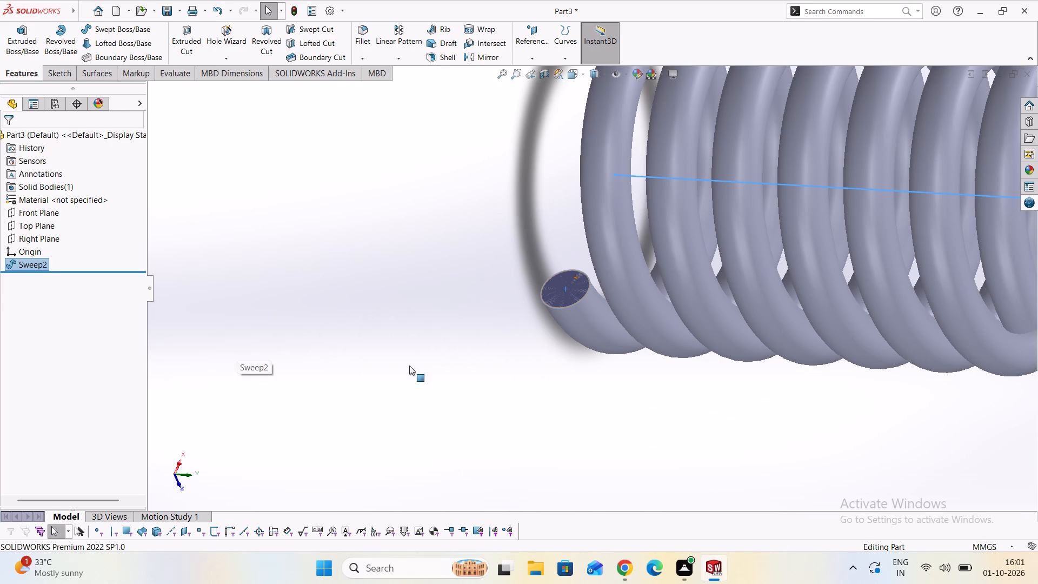
pyautogui.rightClick(37, 269)
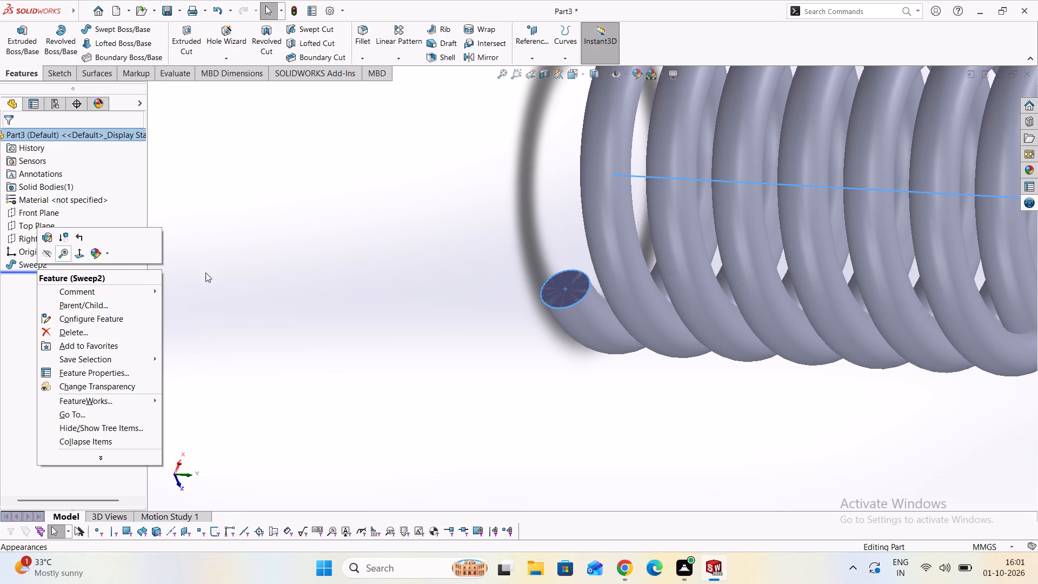
pyautogui.scroll(-6, 227, 277)
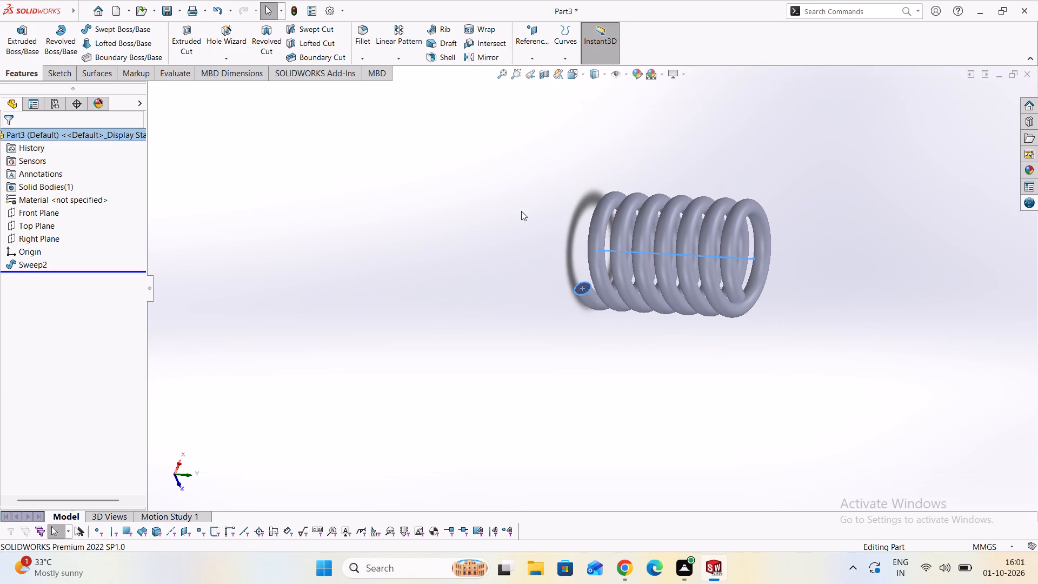
pyautogui.scroll(5, 751, 231)
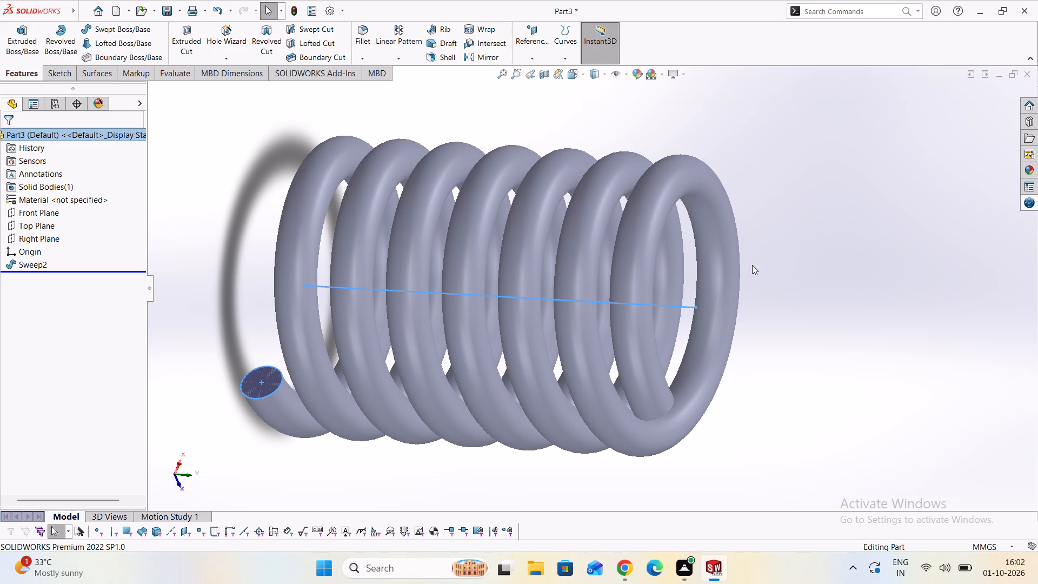
# Set the display style of the coil to Shaded With Edges.
pyautogui.click(603, 74)
pyautogui.click(596, 83)
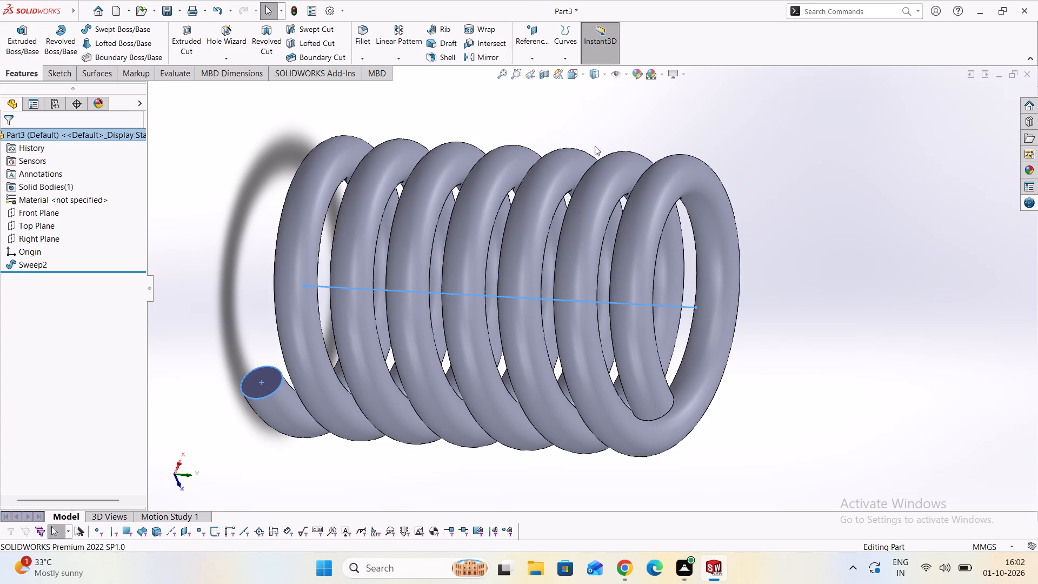
pyautogui.moveTo(234, 216); pyautogui.dragTo(465, 269, button='middle')
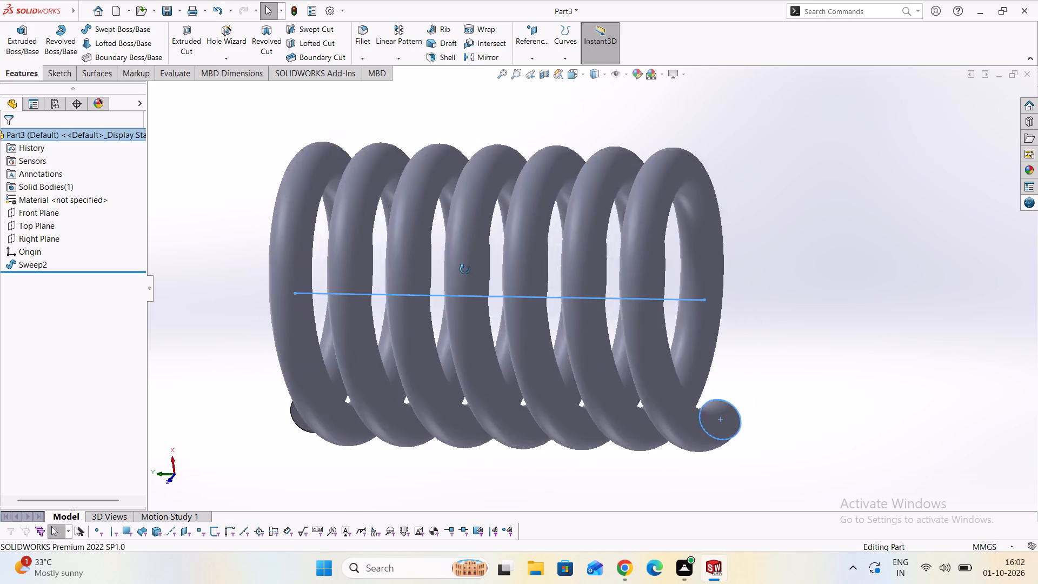
# Examine the swept coil from the side, along its axis and at both ends, at several zoom levels.
pyautogui.moveTo(465, 269); pyautogui.dragTo(570, 289, button='middle')
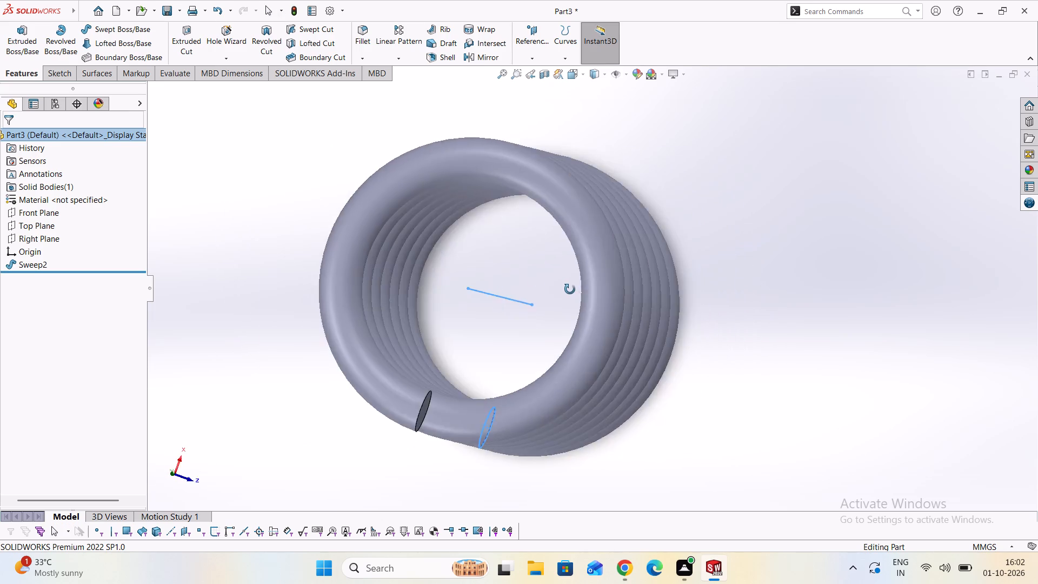
pyautogui.moveTo(570, 289); pyautogui.dragTo(478, 299, button='middle')
pyautogui.scroll(-5, 480, 260)
pyautogui.scroll(3, 497, 292)
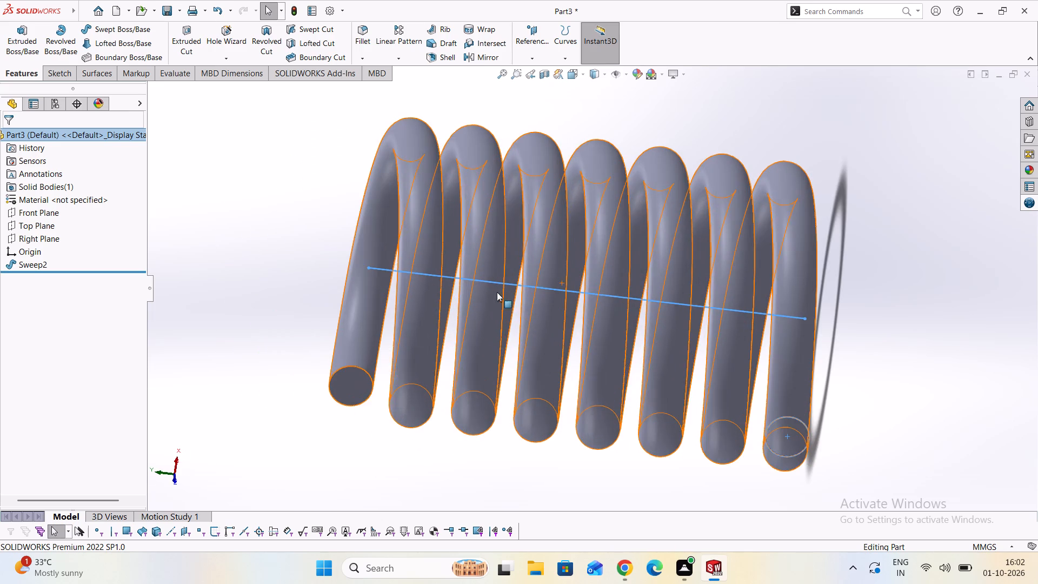
pyautogui.scroll(-2, 441, 330)
pyautogui.scroll(4, 429, 361)
pyautogui.scroll(-7, 453, 335)
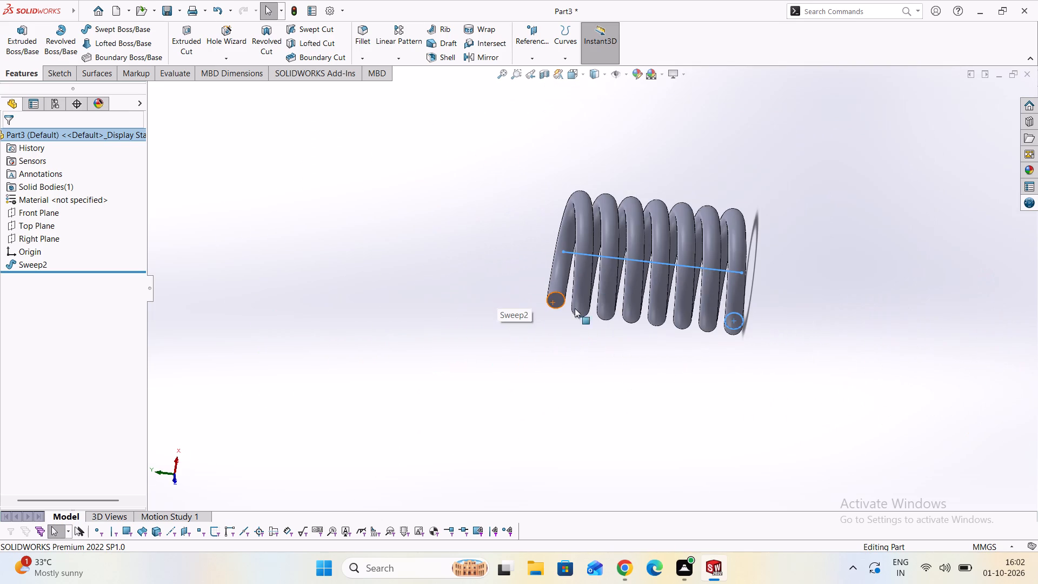
pyautogui.moveTo(764, 156); pyautogui.dragTo(466, 251, button='middle')
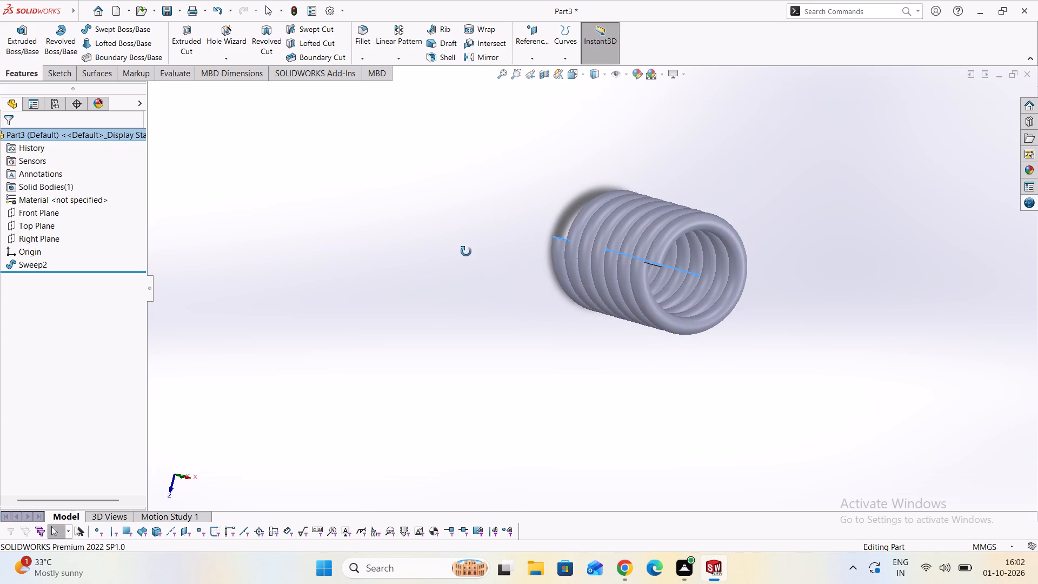
pyautogui.moveTo(466, 251); pyautogui.dragTo(463, 255, button='middle')
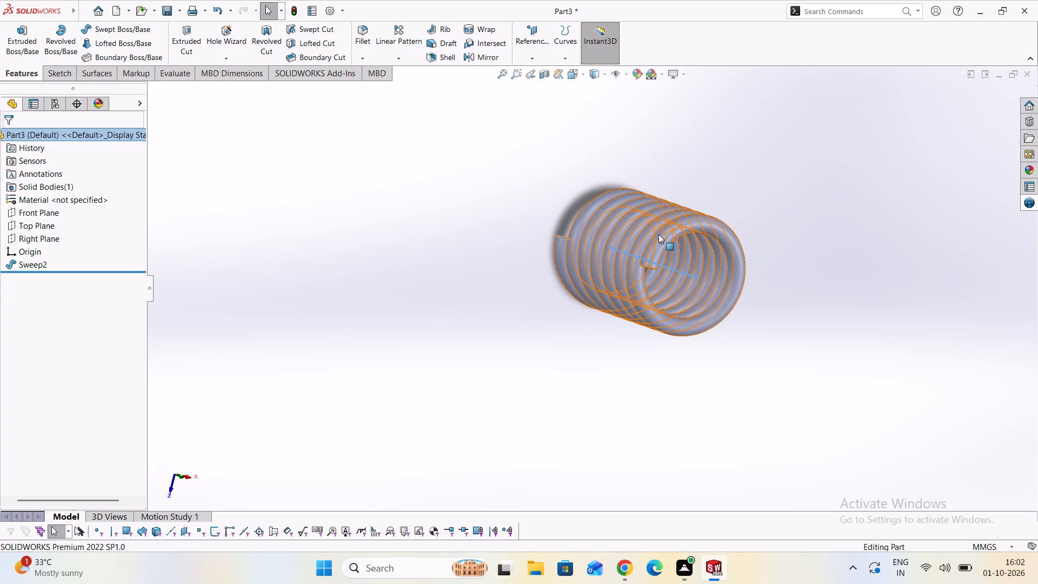
pyautogui.scroll(5, 664, 238)
pyautogui.scroll(-5, 693, 252)
pyautogui.moveTo(736, 213); pyautogui.dragTo(684, 245, button='middle')
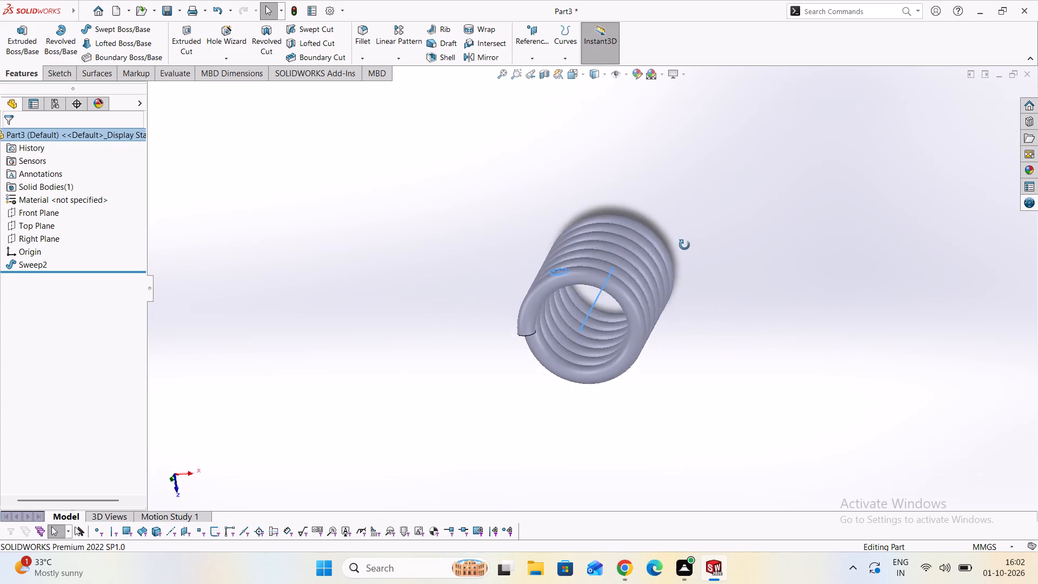
pyautogui.moveTo(684, 245); pyautogui.dragTo(690, 220, button='middle')
pyautogui.moveTo(683, 242); pyautogui.dragTo(688, 217, button='middle')
pyautogui.scroll(2, 569, 303)
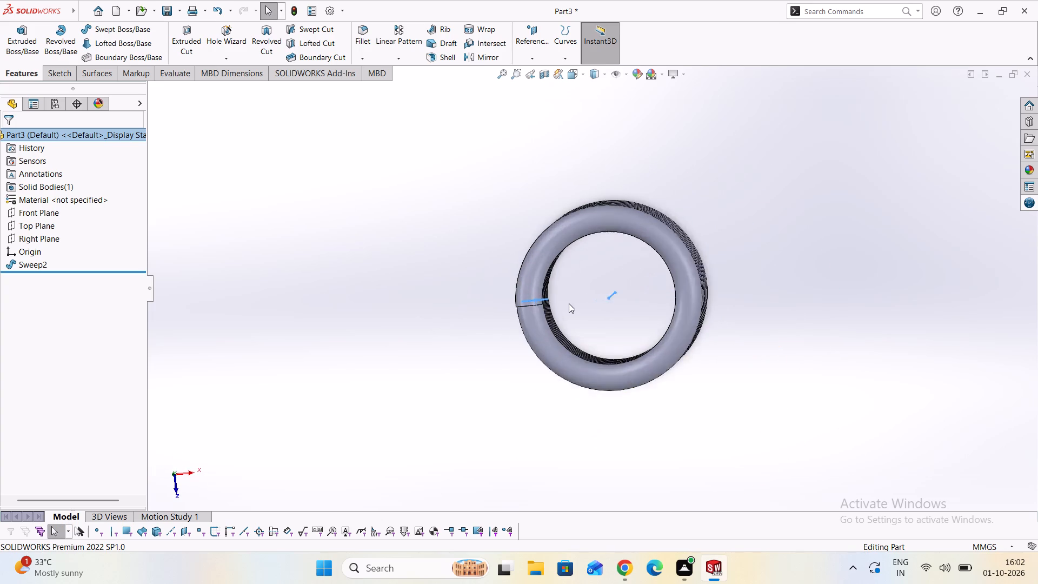
pyautogui.scroll(2, 569, 303)
pyautogui.scroll(5, 688, 280)
pyautogui.scroll(-8, 685, 280)
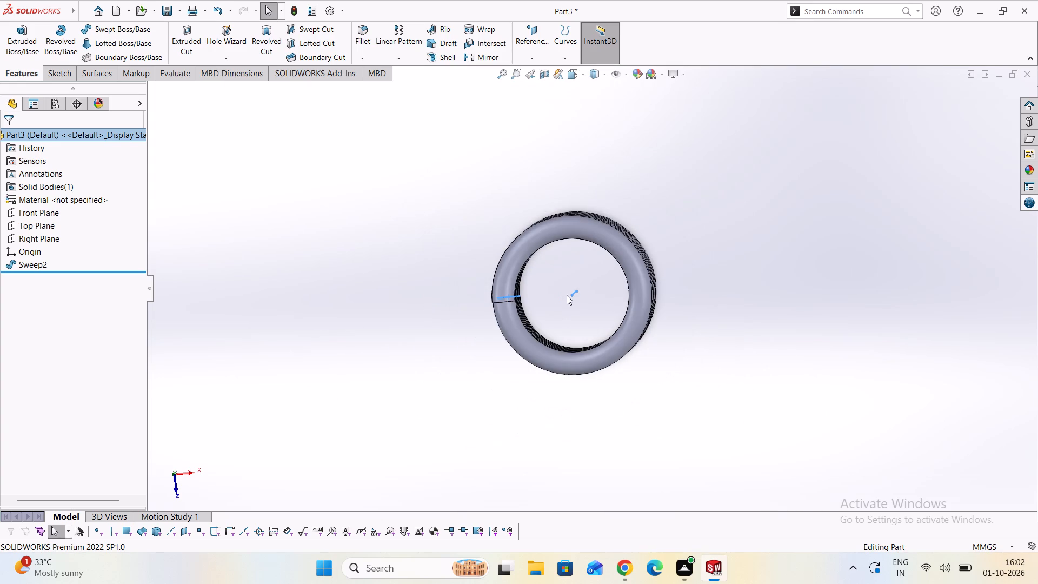
pyautogui.moveTo(438, 289); pyautogui.dragTo(721, 283, button='middle')
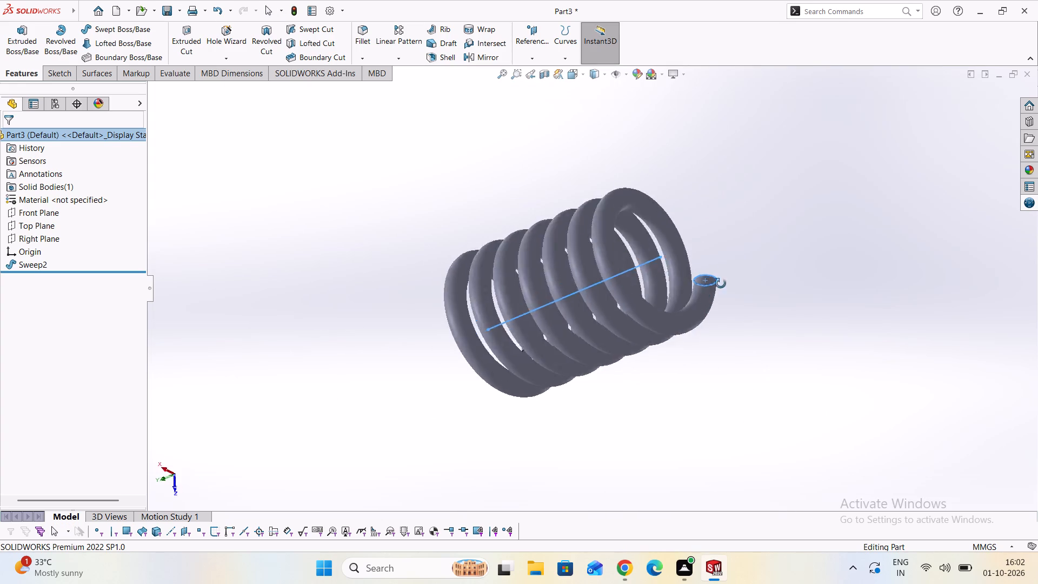
pyautogui.moveTo(721, 283); pyautogui.dragTo(734, 244, button='middle')
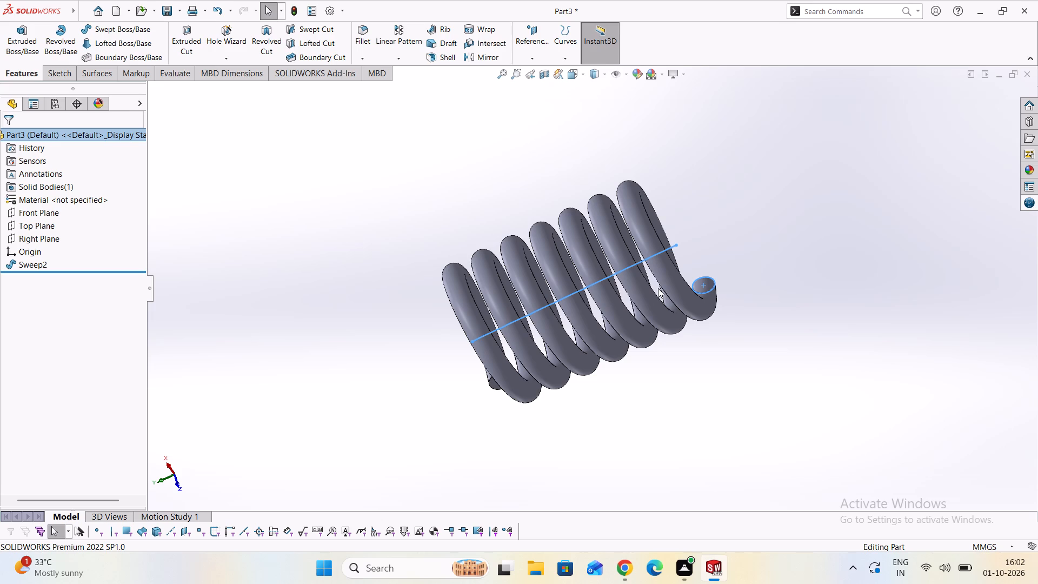
pyautogui.scroll(-3, 503, 198)
pyautogui.scroll(4, 601, 237)
pyautogui.scroll(3, 664, 369)
# Undo the sweep, the circle sketch and the vertical line sketch until the part is empty.
pyautogui.hotkey('ctrl', 'z')
pyautogui.hotkey('ctrl', 'z')
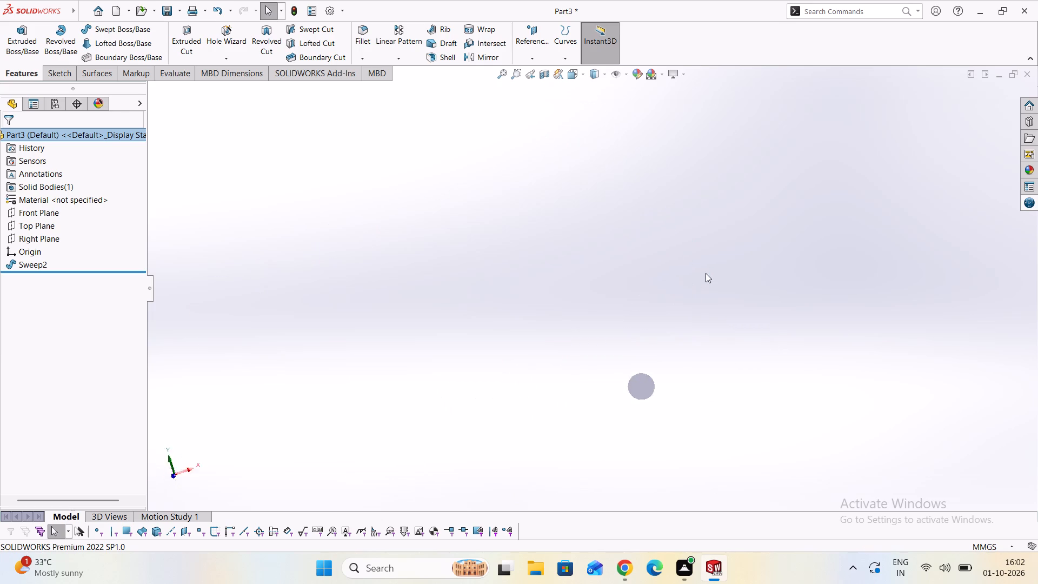
pyautogui.hotkey('ctrl', 'z')
pyautogui.hotkey('ctrl', 'z')
pyautogui.hotkey('ctrl', 'z')
pyautogui.hotkey('ctrl', 'z')
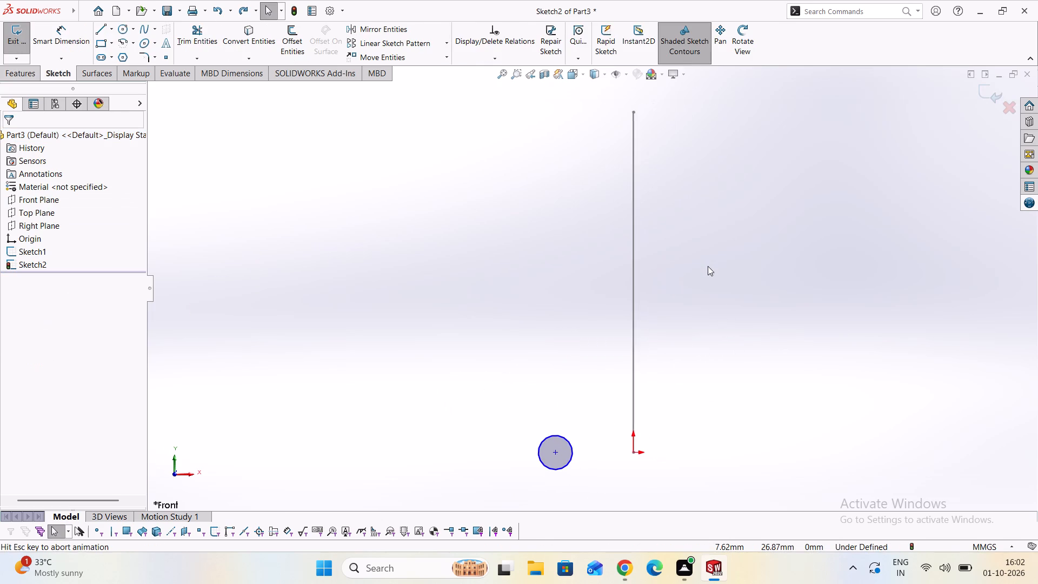
pyautogui.hotkey('ctrl', 'z')
pyautogui.hotkey('ctrl', 'z')
pyautogui.hotkey('ctrl', 'z')
pyautogui.hotkey('ctrl', 'z')
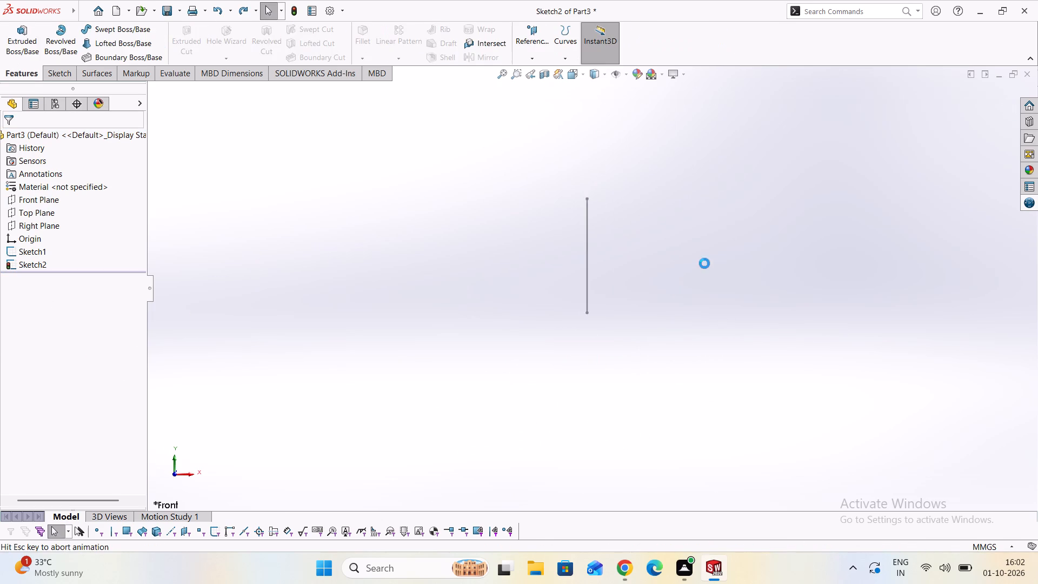
pyautogui.scroll(-3, 675, 253)
pyautogui.hotkey('ctrl', 'z')
pyautogui.hotkey('ctrl', 'z')
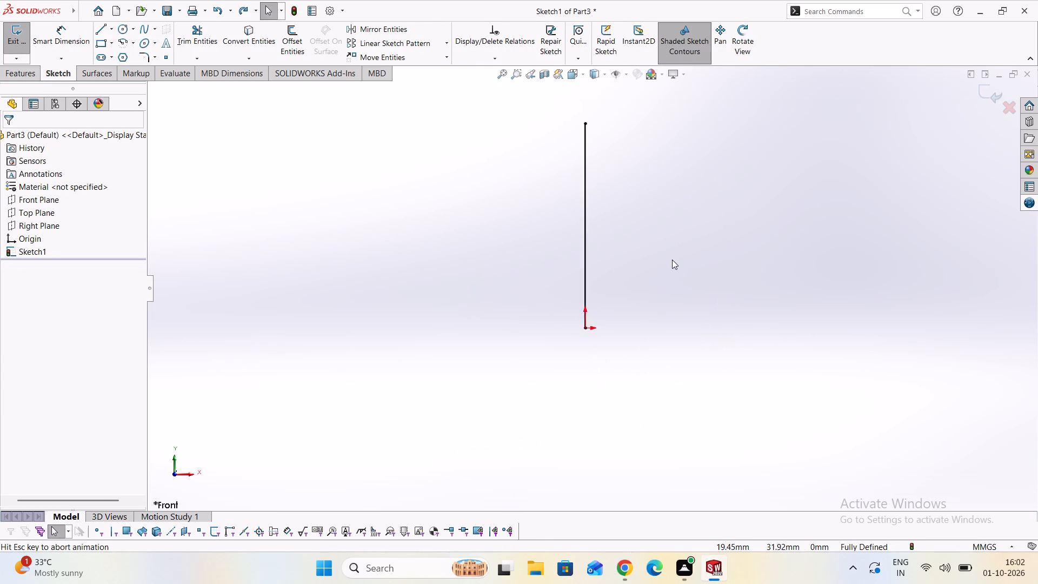
pyautogui.hotkey('ctrl', 'z')
pyautogui.hotkey('ctrl', 'z')
pyautogui.hotkey('ctrl', 'z')
pyautogui.hotkey('ctrl', 'z')
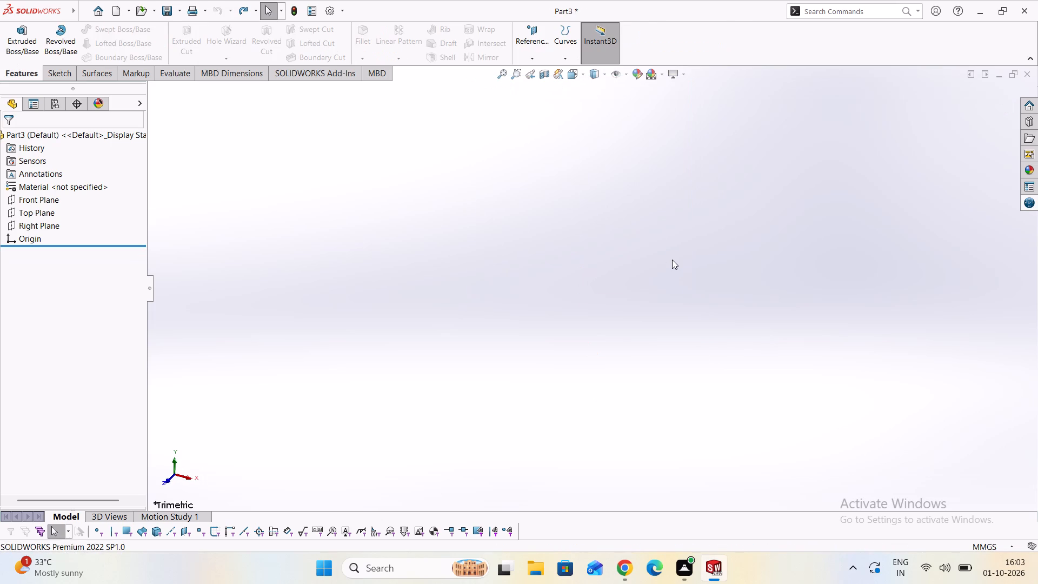
pyautogui.hotkey('ctrl', 'z')
pyautogui.scroll(-4, 670, 260)
# Open a new sketch on the Front Plane with the Line tool.
pyautogui.click(60, 76)
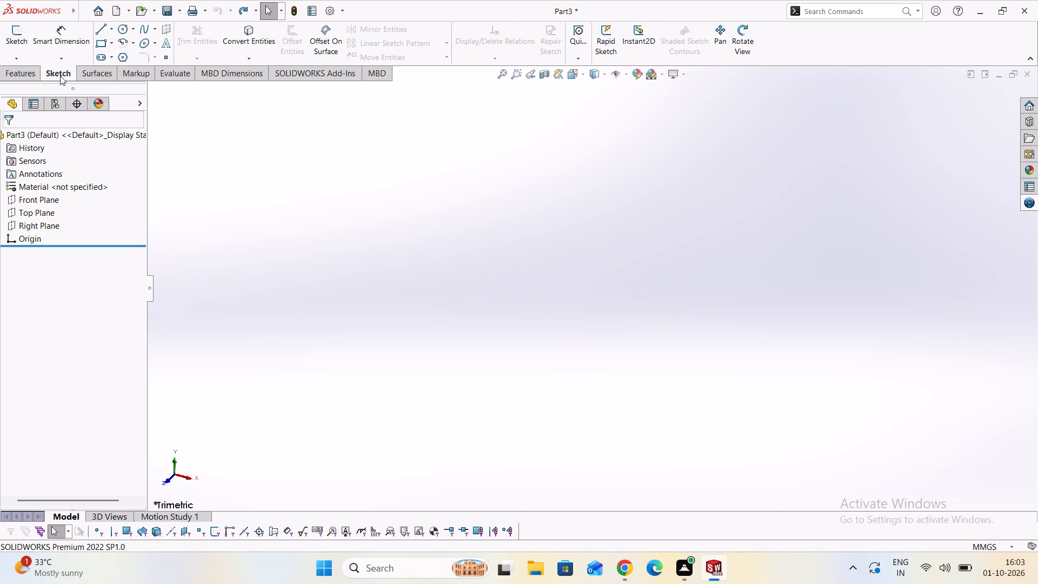
pyautogui.click(99, 32)
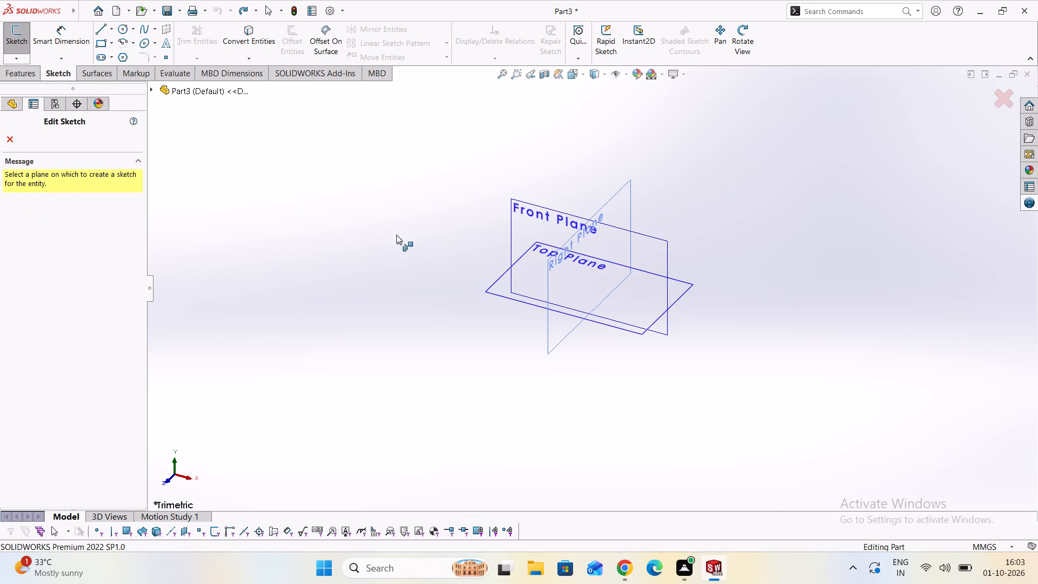
pyautogui.click(528, 215)
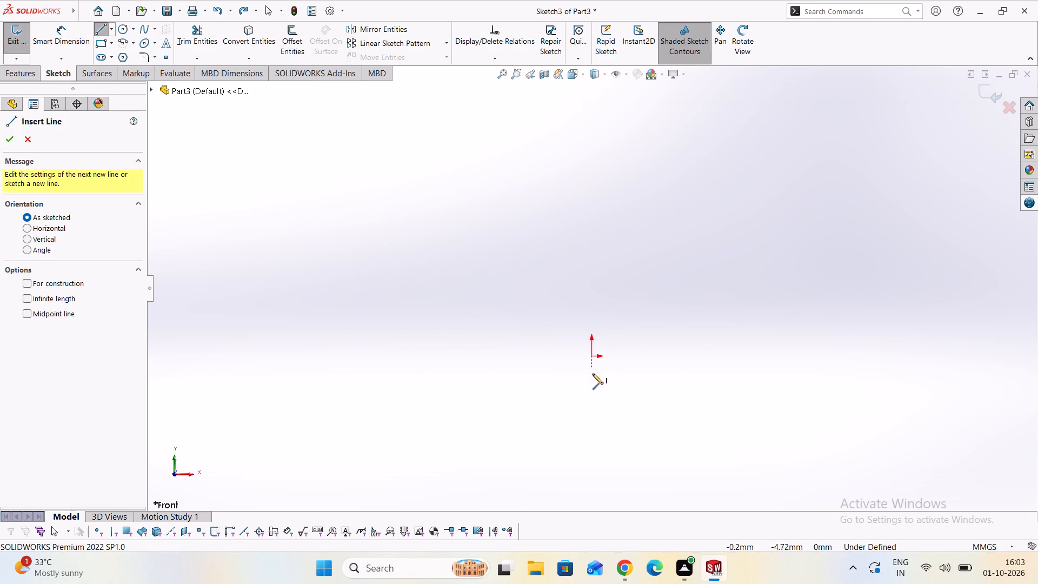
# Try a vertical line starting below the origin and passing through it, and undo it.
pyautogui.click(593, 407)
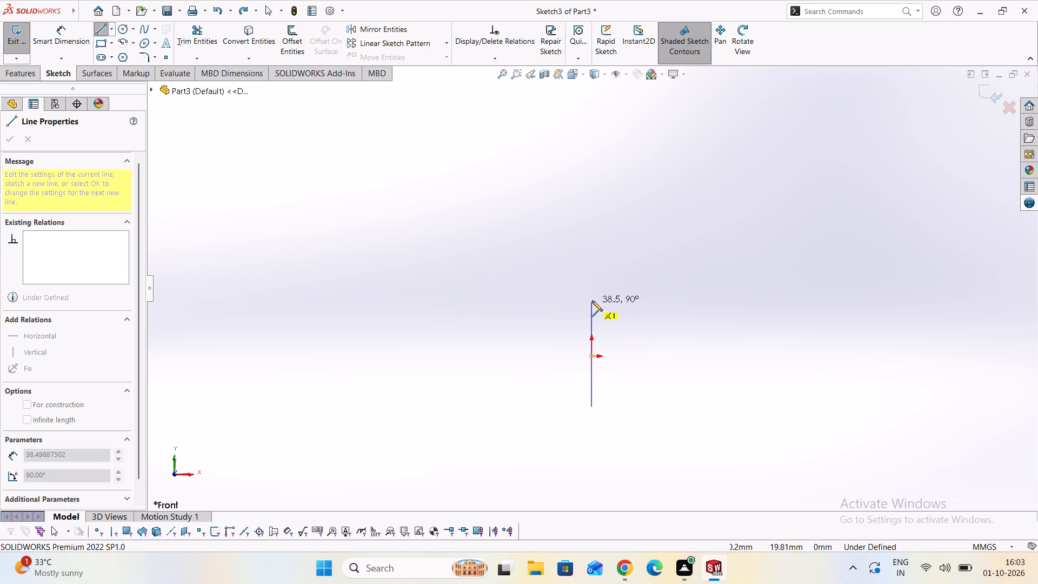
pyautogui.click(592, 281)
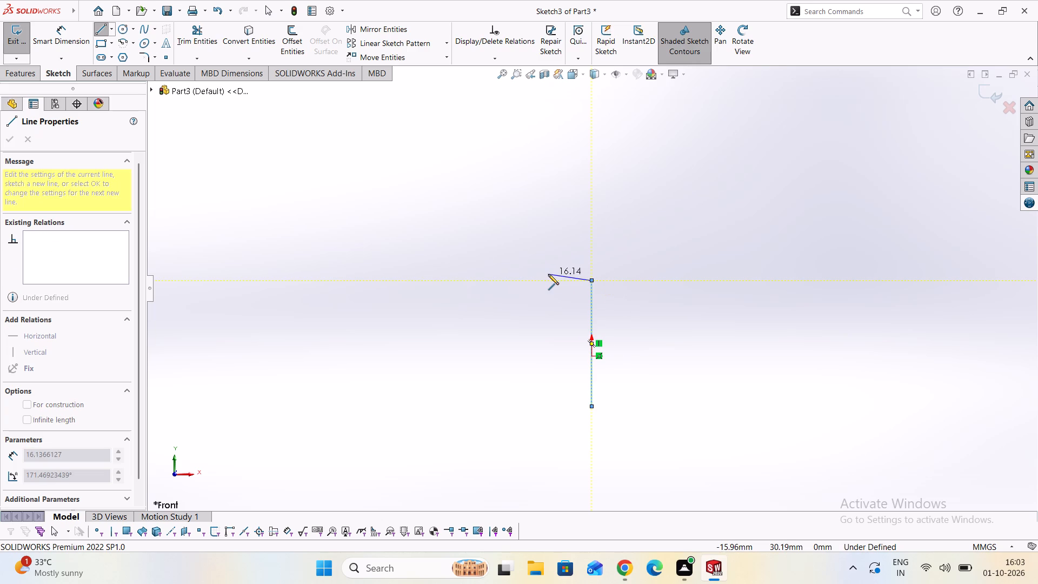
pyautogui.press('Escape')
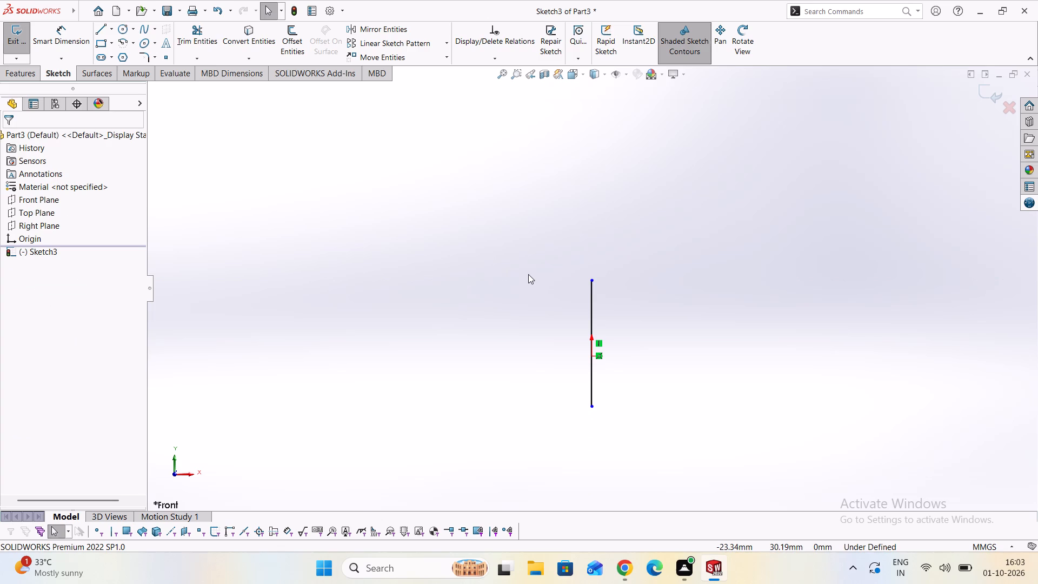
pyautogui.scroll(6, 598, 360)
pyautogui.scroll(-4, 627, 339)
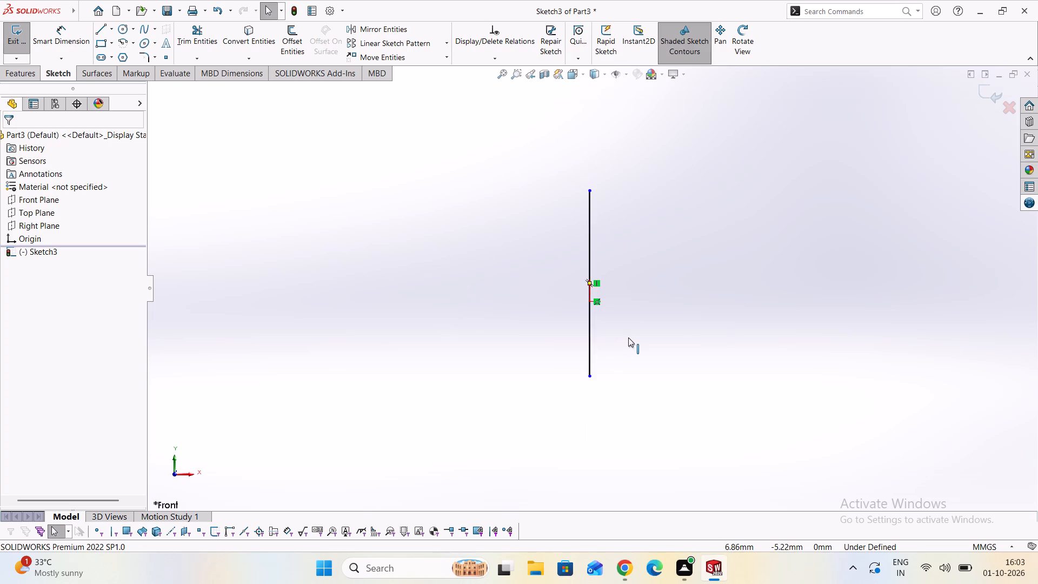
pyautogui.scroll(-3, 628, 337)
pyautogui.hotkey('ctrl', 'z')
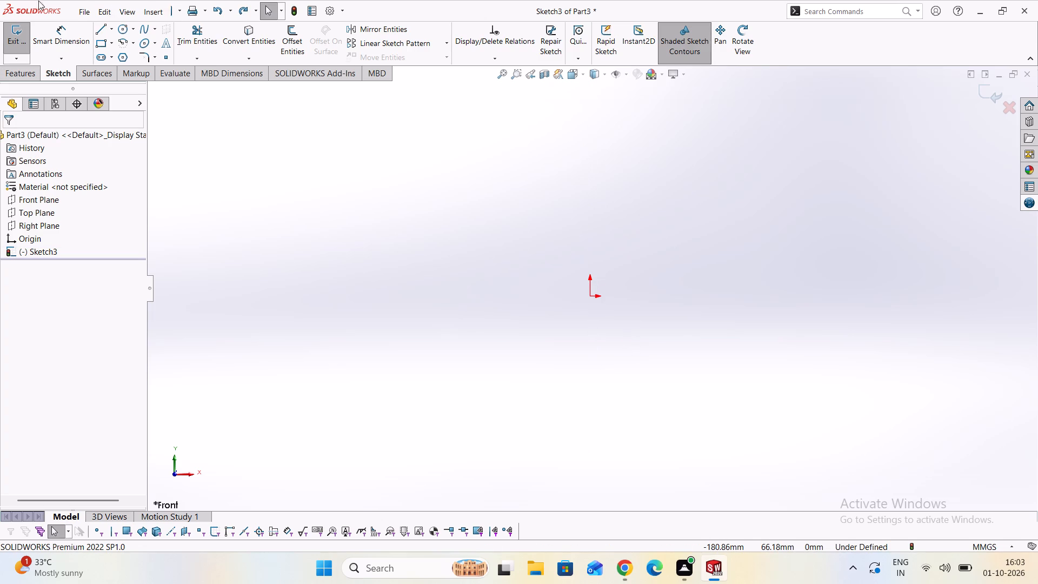
# Sketch a vertical line about 57 mm long upward from the origin.
pyautogui.click(98, 30)
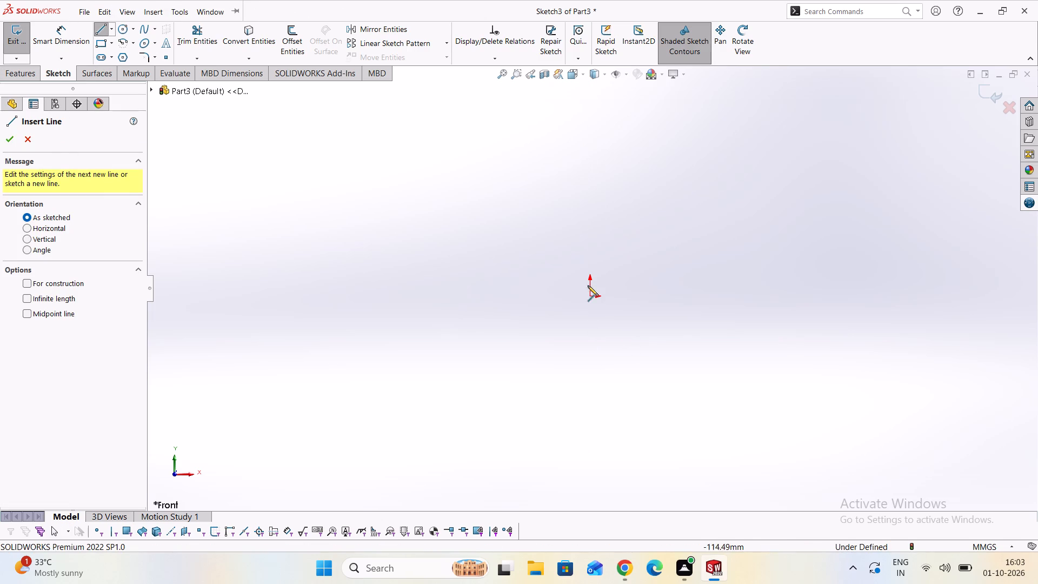
pyautogui.click(591, 297)
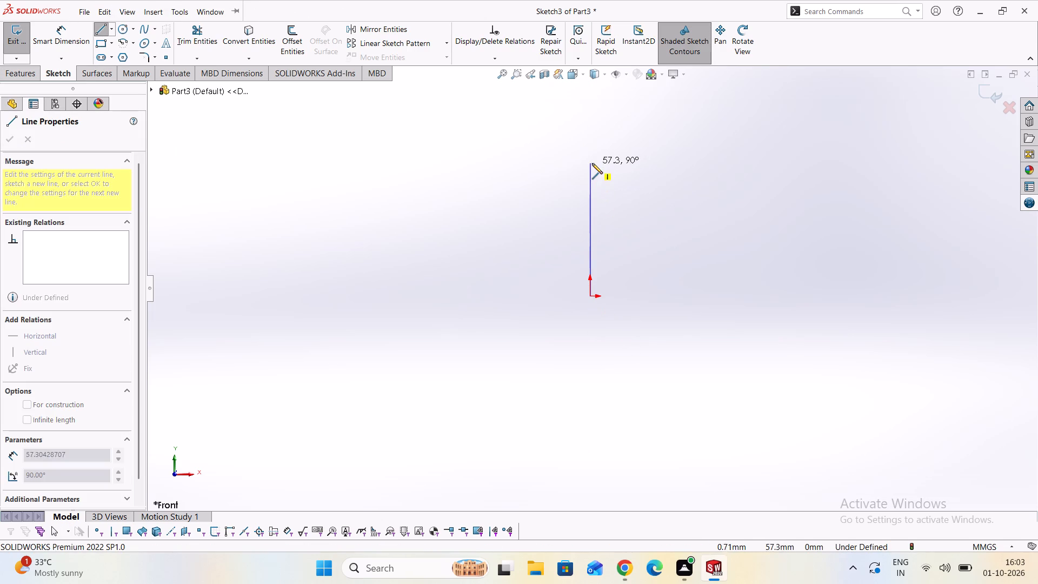
pyautogui.click(592, 163)
pyautogui.press('Escape')
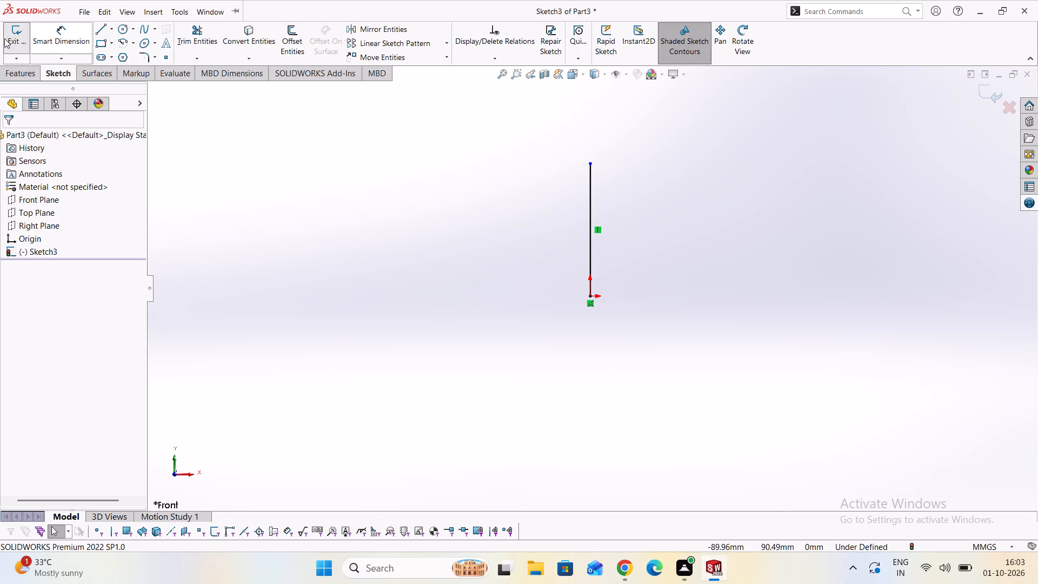
# Dimension the vertical line's length as 50 mm and exit the sketch.
pyautogui.click(64, 28)
pyautogui.click(591, 247)
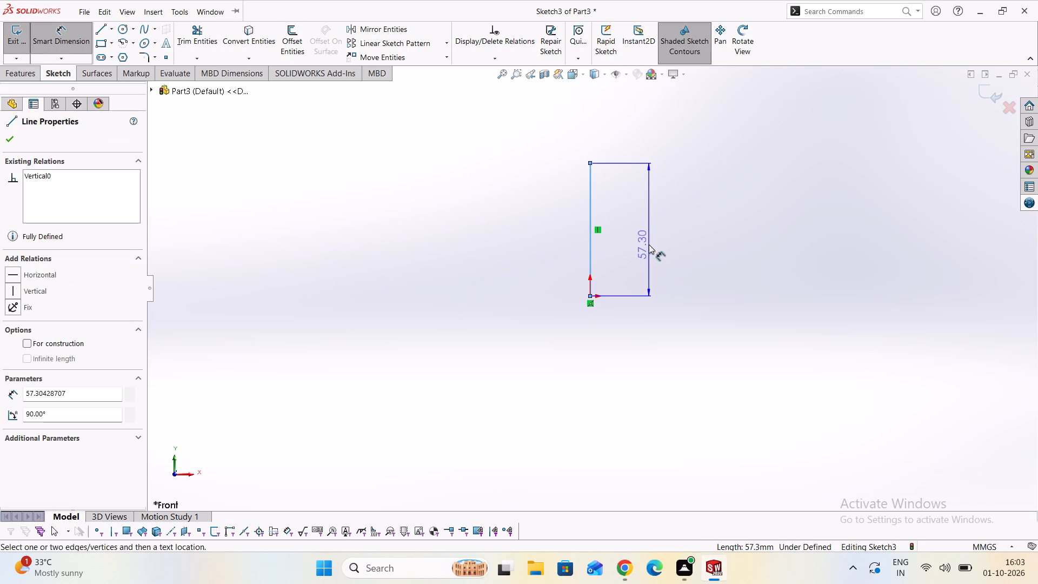
pyautogui.click(668, 245)
pyautogui.write('50')
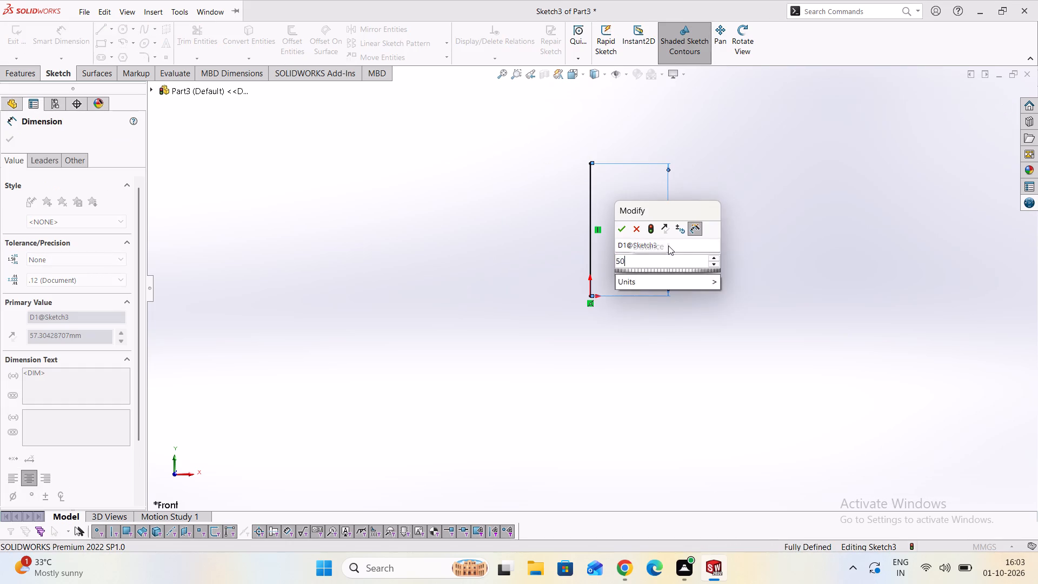
pyautogui.press('Return')
pyautogui.scroll(2, 591, 244)
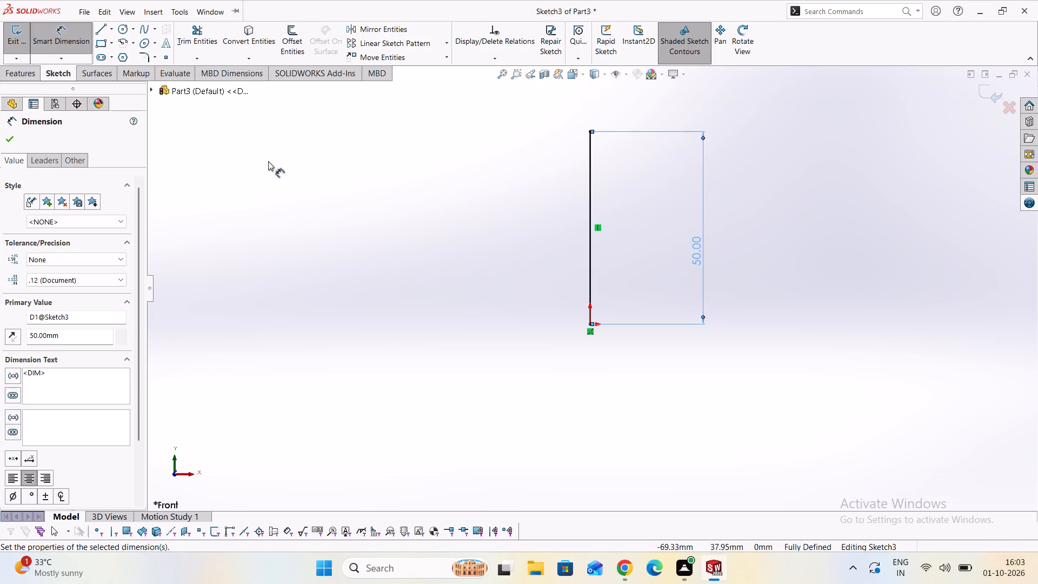
pyautogui.click(11, 42)
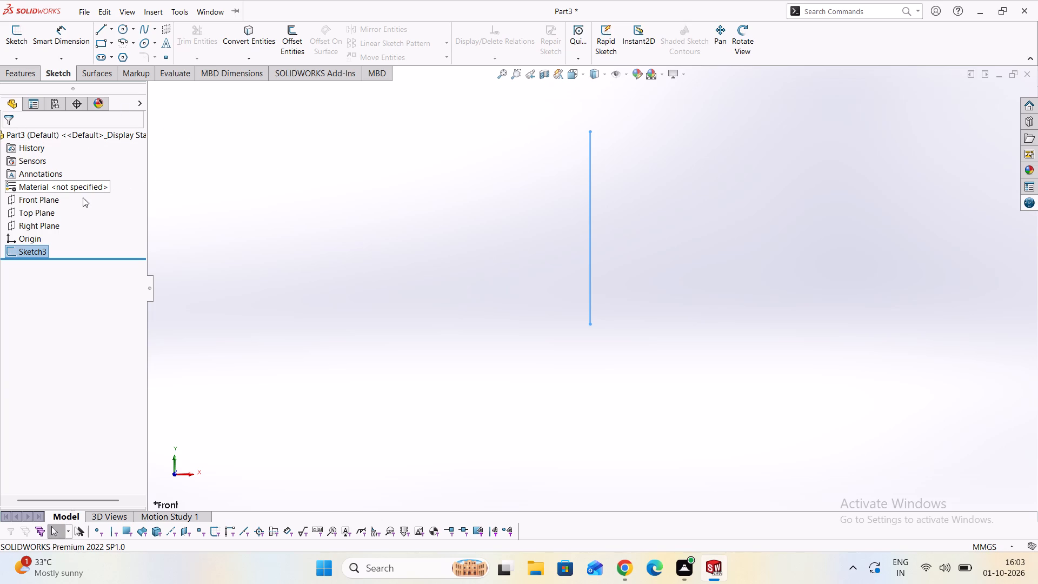
# In a new sketch on the Front Plane, draw a circle of about 2.9 mm radius, level with the origin and about 15 mm to its left.
pyautogui.click(32, 197)
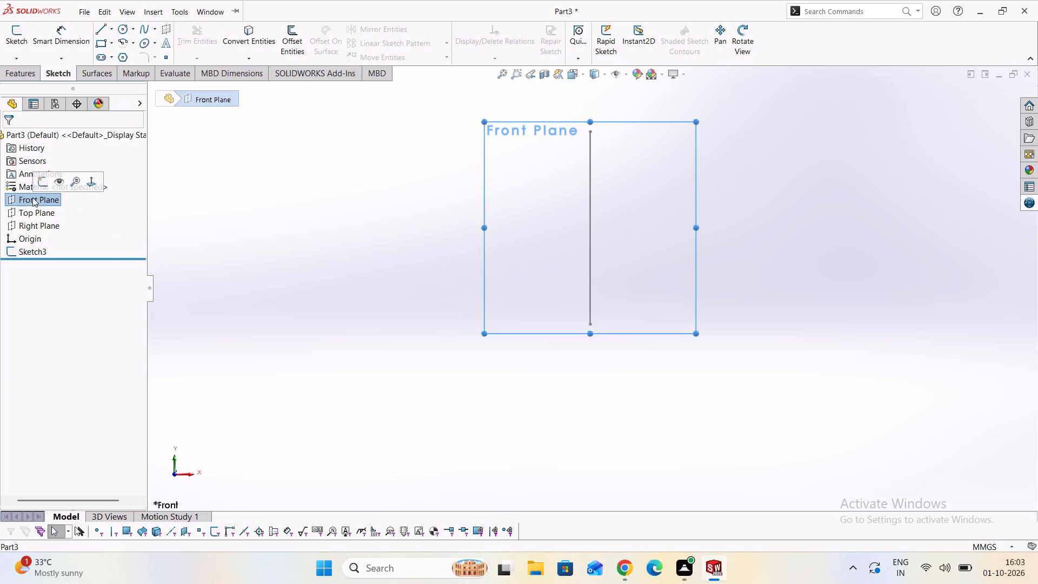
pyautogui.click(64, 75)
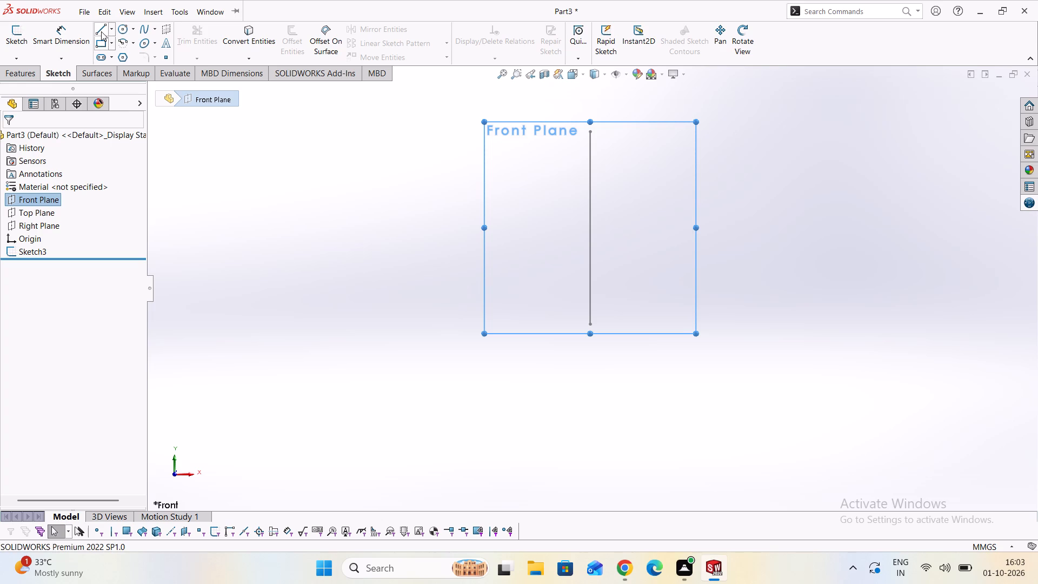
pyautogui.click(124, 30)
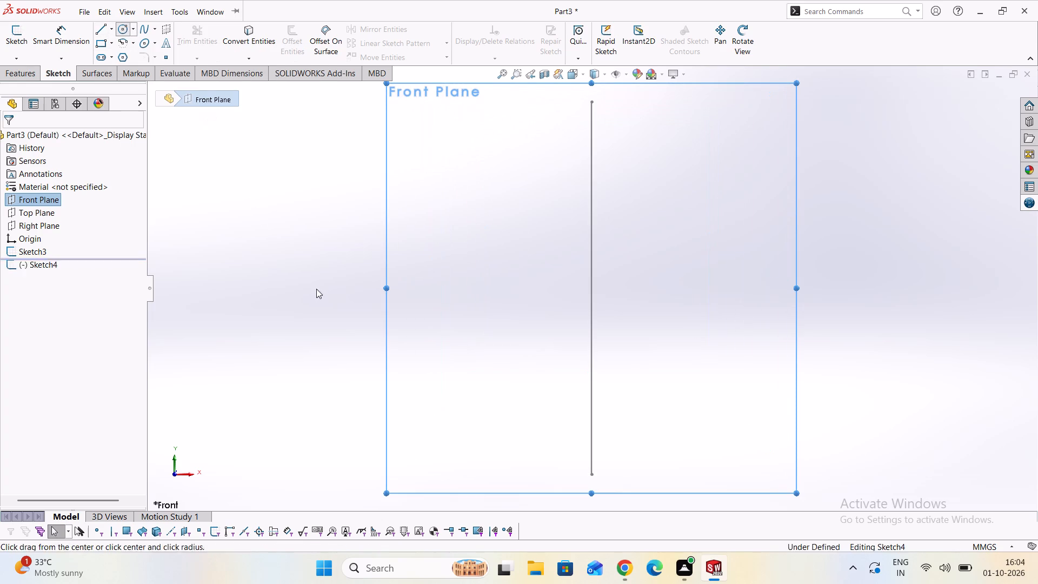
pyautogui.scroll(-1, 328, 250)
pyautogui.scroll(-1, 471, 293)
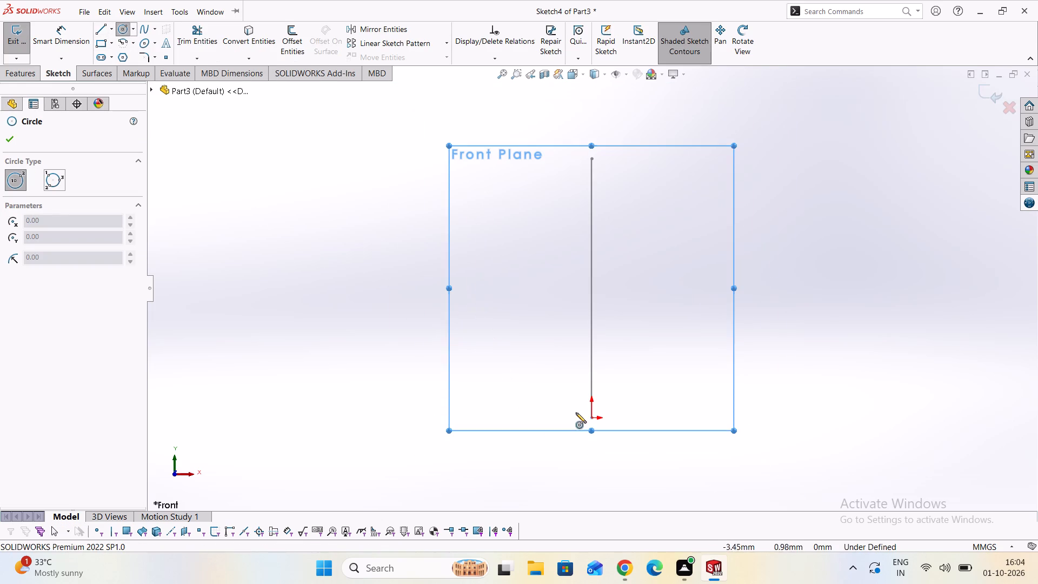
pyautogui.click(514, 417)
pyautogui.click(510, 403)
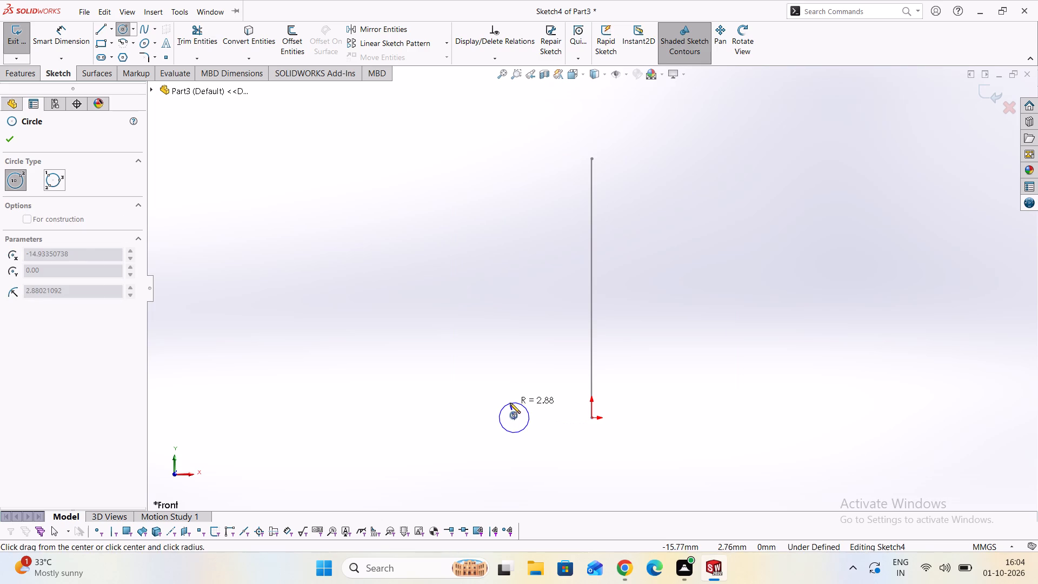
pyautogui.press('Escape')
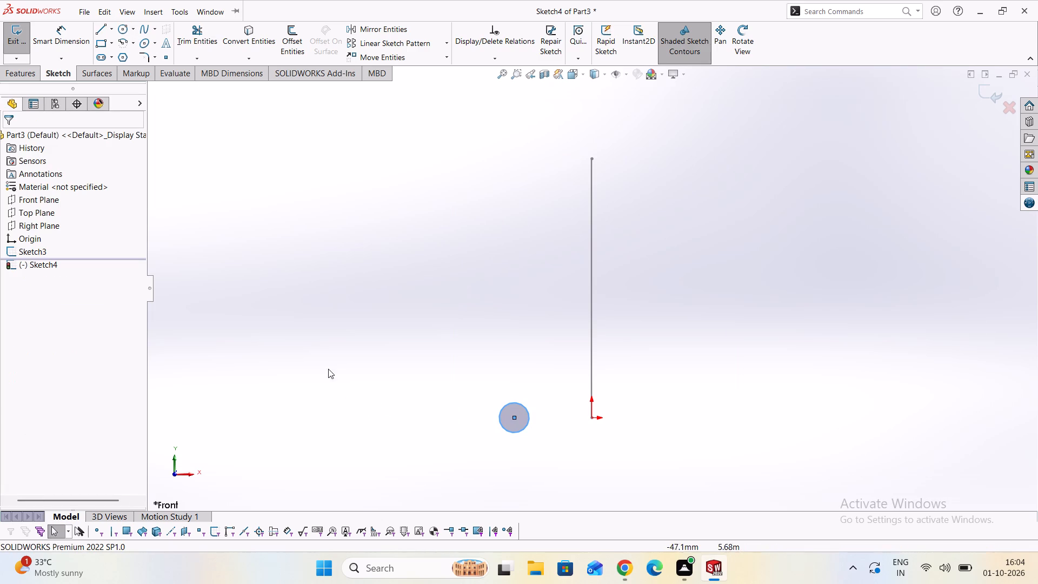
# Dimension the circle's diameter as 5 mm.
pyautogui.click(45, 35)
pyautogui.click(504, 405)
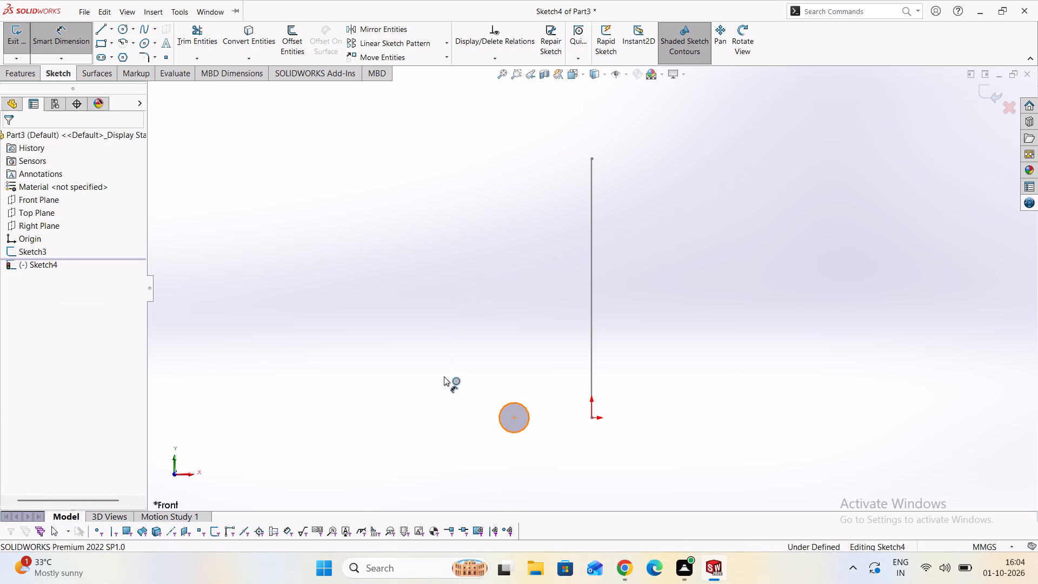
pyautogui.click(432, 366)
pyautogui.press('5')
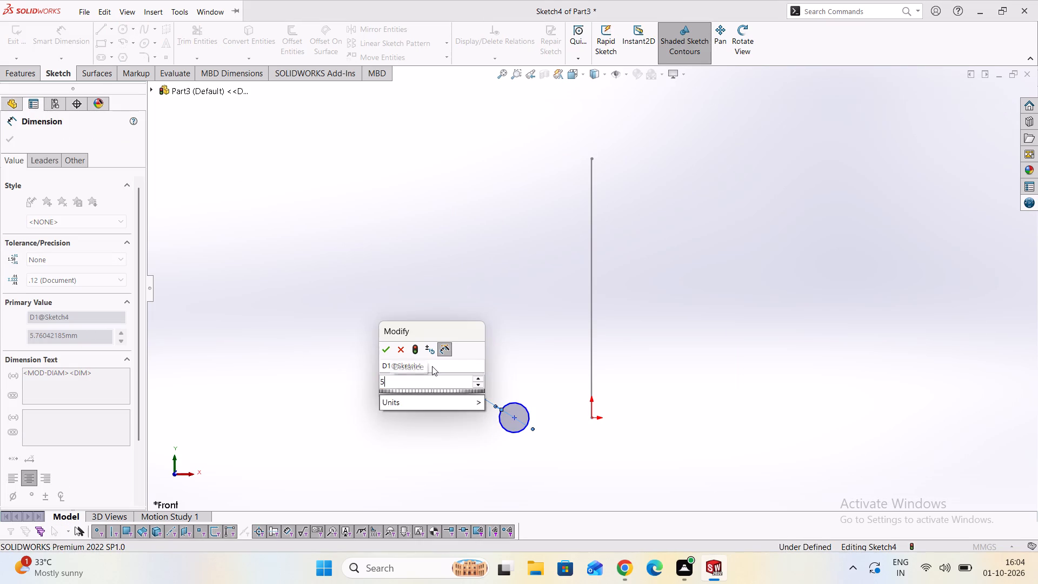
pyautogui.press('Return')
# Apply Fully Define Sketch to all entities in the circle sketch.
pyautogui.scroll(1, 580, 420)
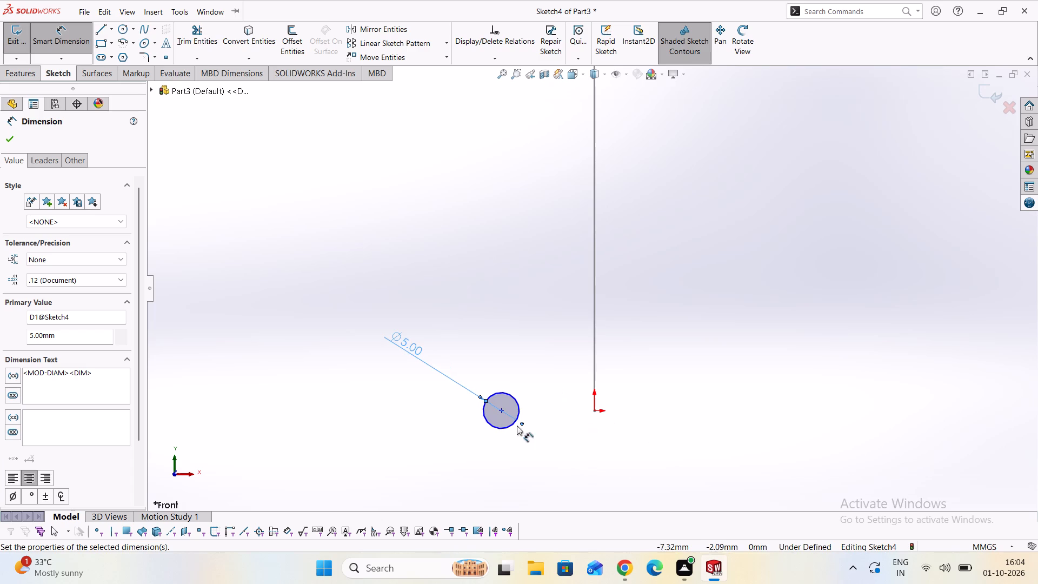
pyautogui.scroll(-3, 408, 303)
pyautogui.scroll(4, 549, 354)
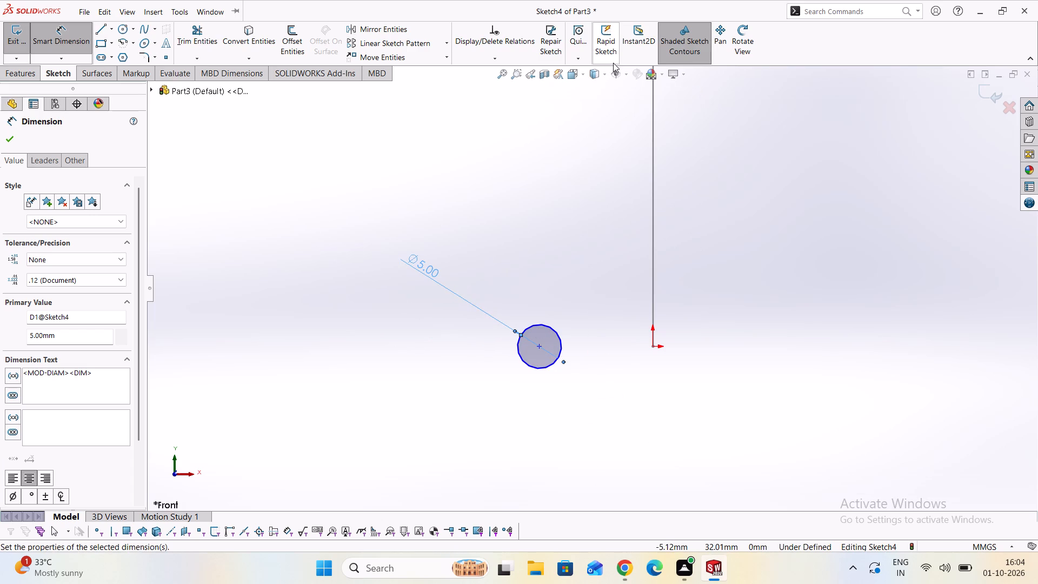
pyautogui.click(504, 58)
pyautogui.click(521, 100)
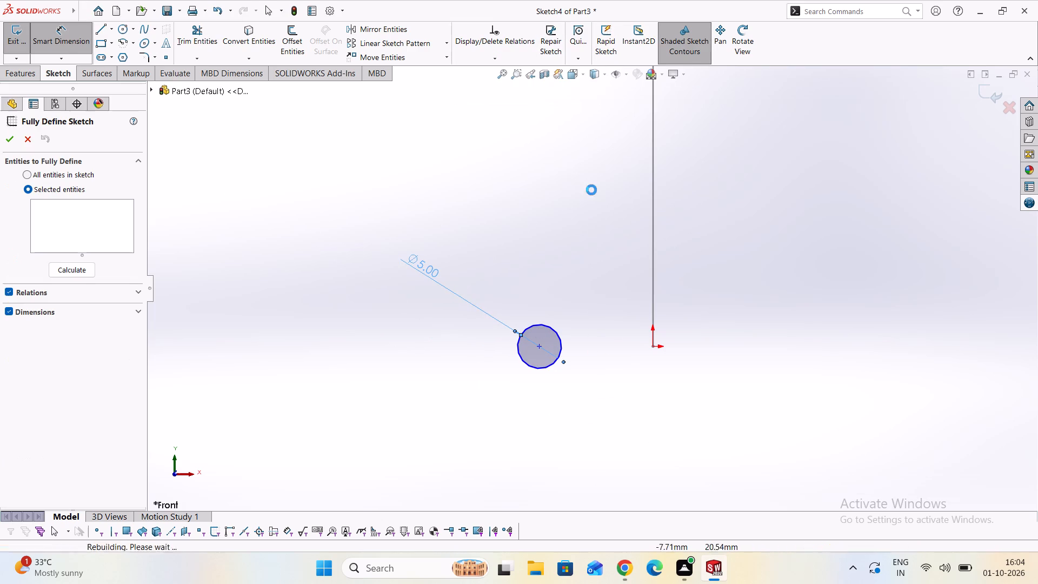
pyautogui.click(29, 172)
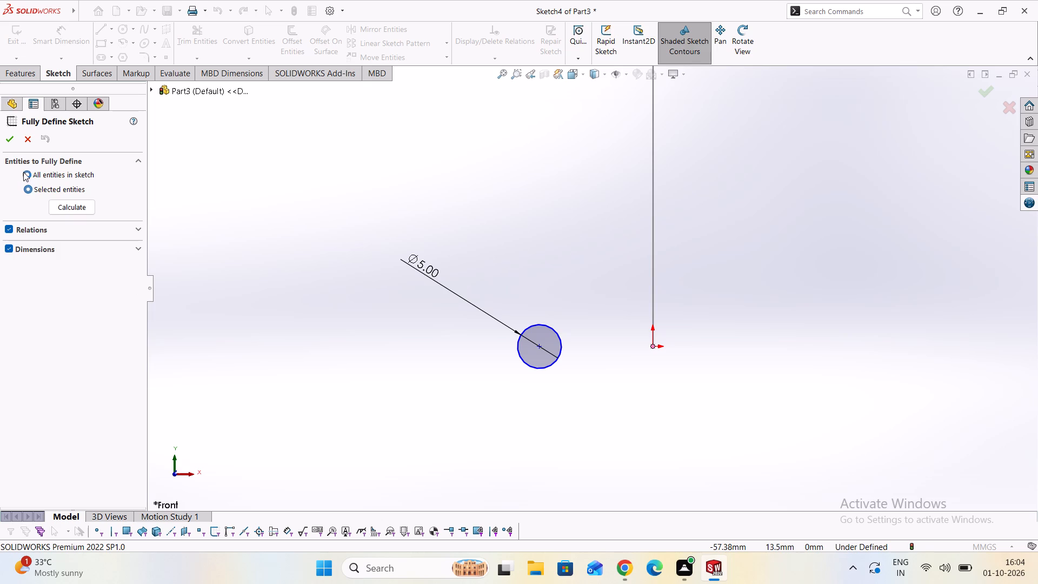
pyautogui.click(9, 144)
# Set the horizontal distance between the circle's centre and the origin to 15 mm.
pyautogui.scroll(-1, 561, 415)
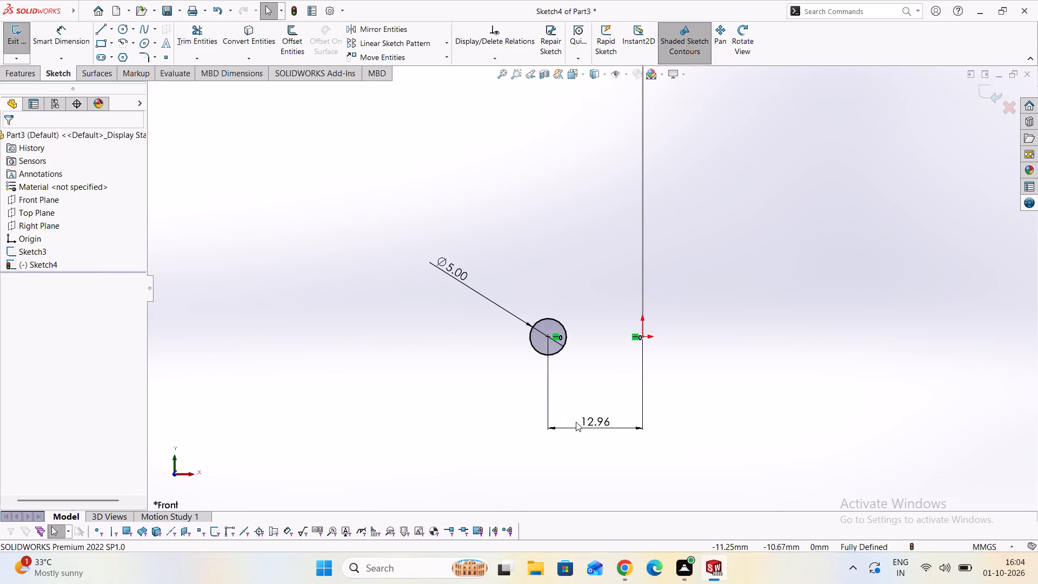
pyautogui.scroll(-1, 576, 422)
pyautogui.scroll(2, 574, 379)
pyautogui.doubleClick(608, 400)
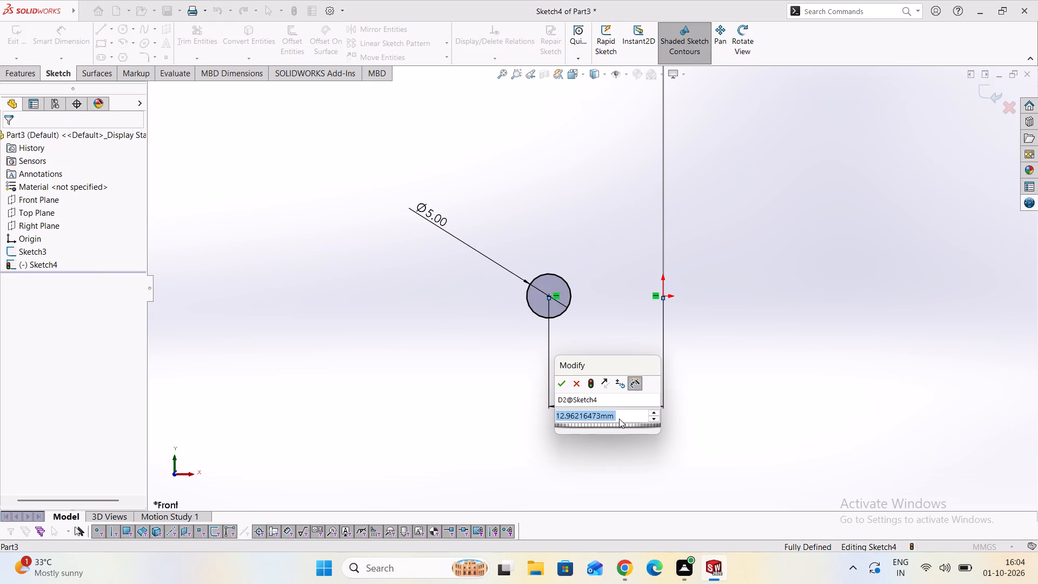
pyautogui.write('15')
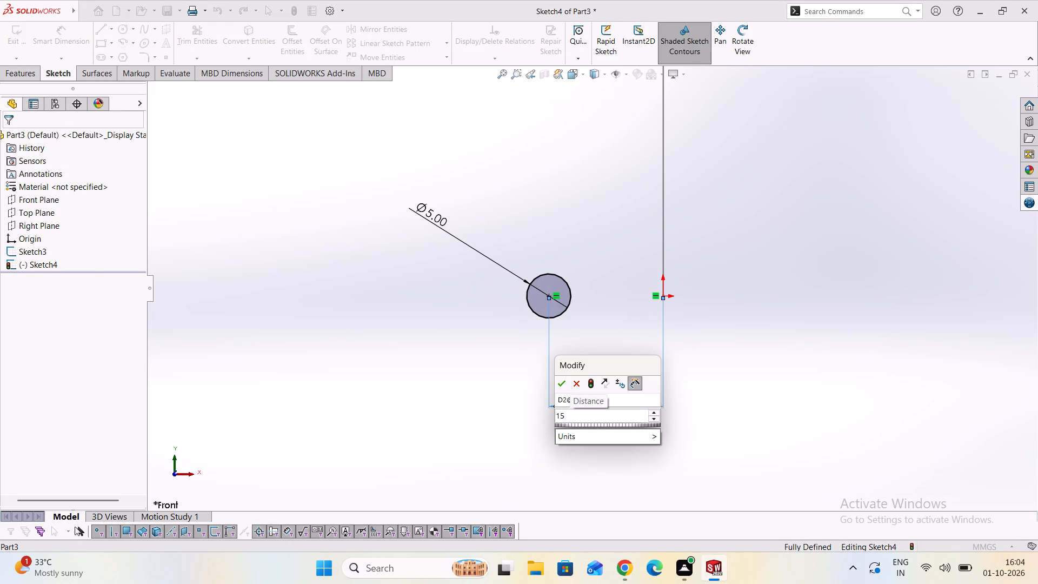
pyautogui.press('Return')
pyautogui.scroll(-2, 623, 389)
pyautogui.scroll(-1, 618, 337)
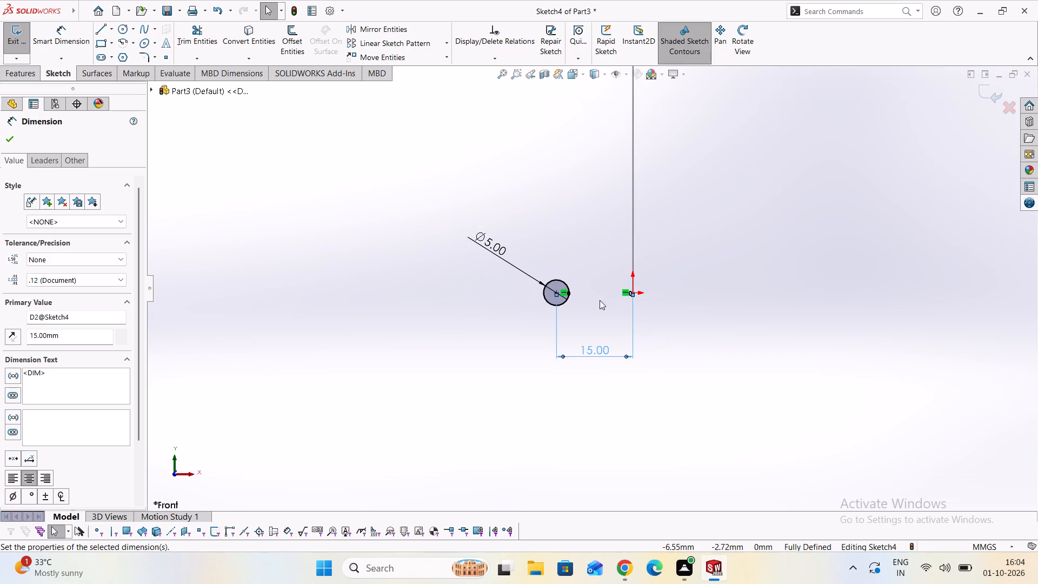
pyautogui.scroll(-1, 604, 315)
pyautogui.moveTo(4, 137); pyautogui.dragTo(9, 140)
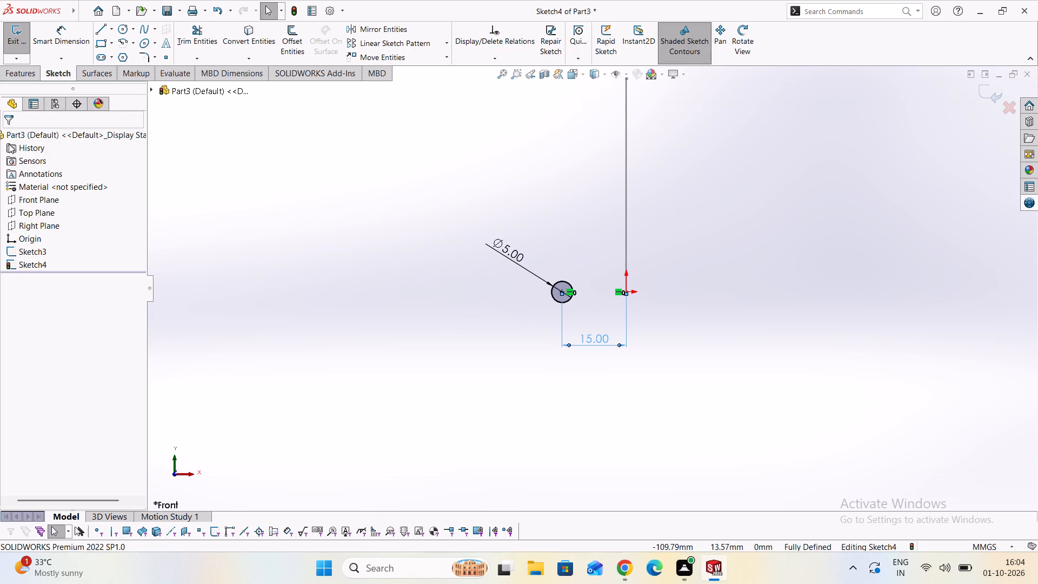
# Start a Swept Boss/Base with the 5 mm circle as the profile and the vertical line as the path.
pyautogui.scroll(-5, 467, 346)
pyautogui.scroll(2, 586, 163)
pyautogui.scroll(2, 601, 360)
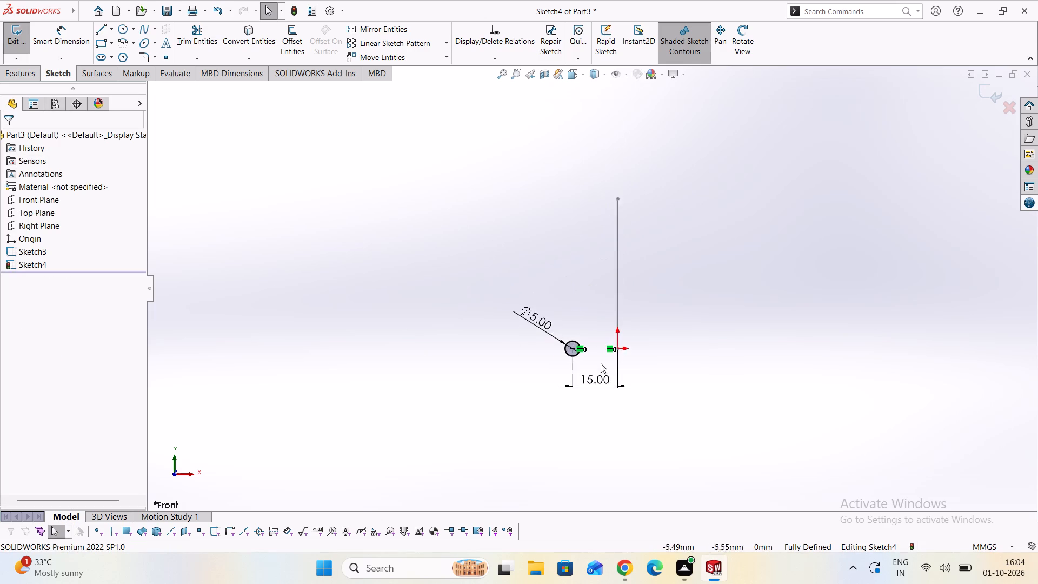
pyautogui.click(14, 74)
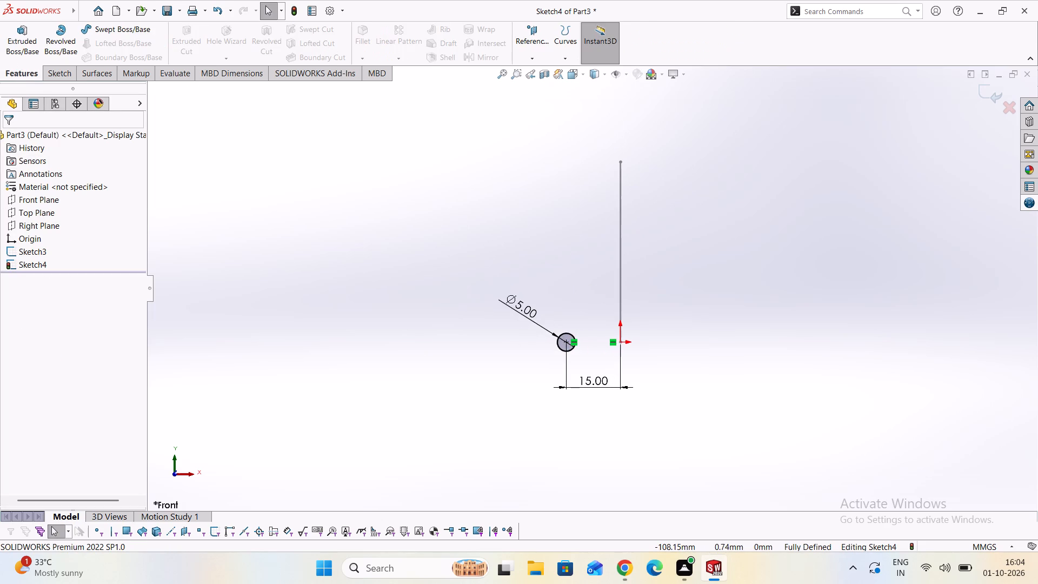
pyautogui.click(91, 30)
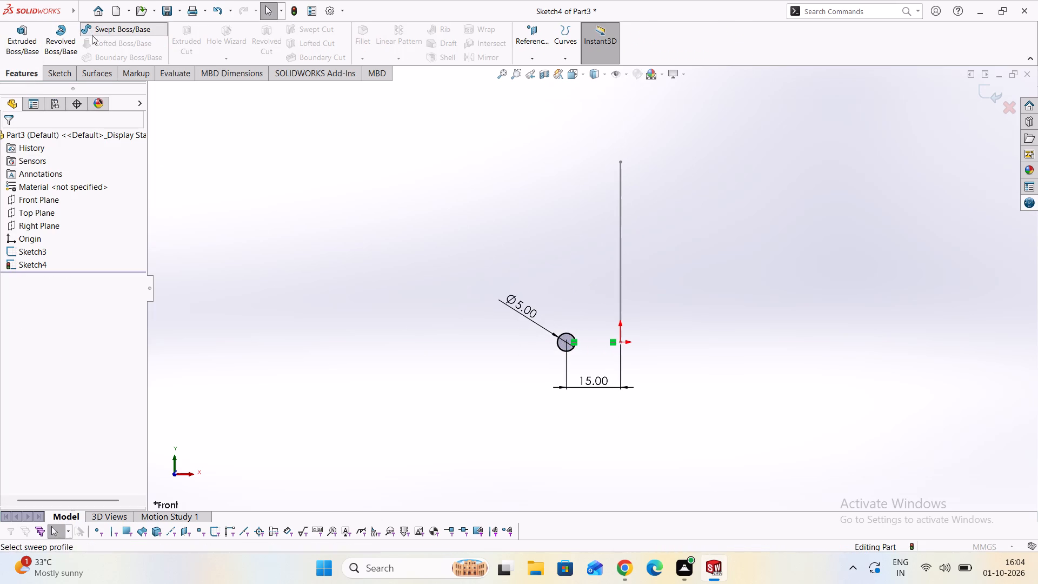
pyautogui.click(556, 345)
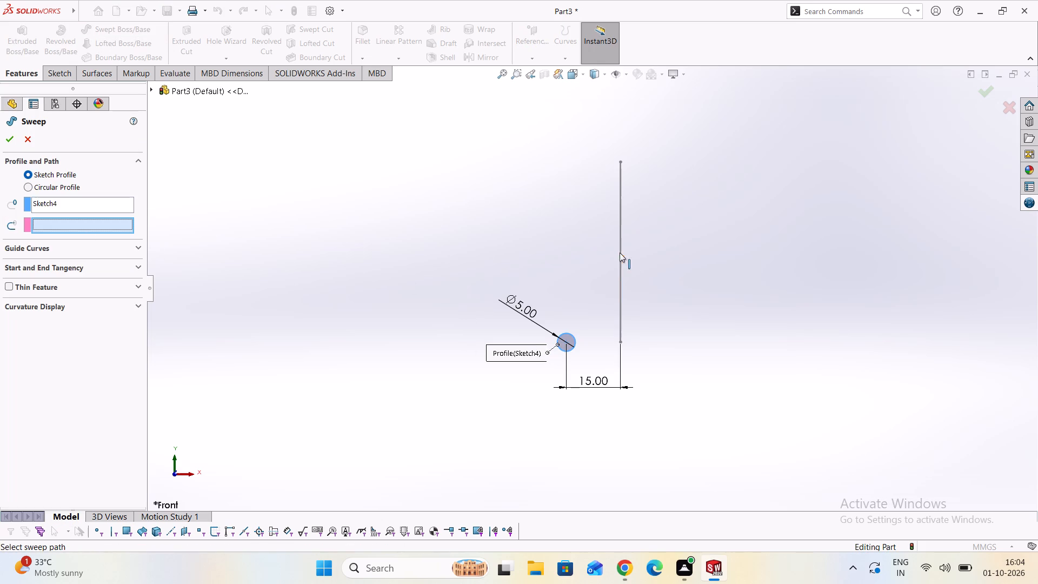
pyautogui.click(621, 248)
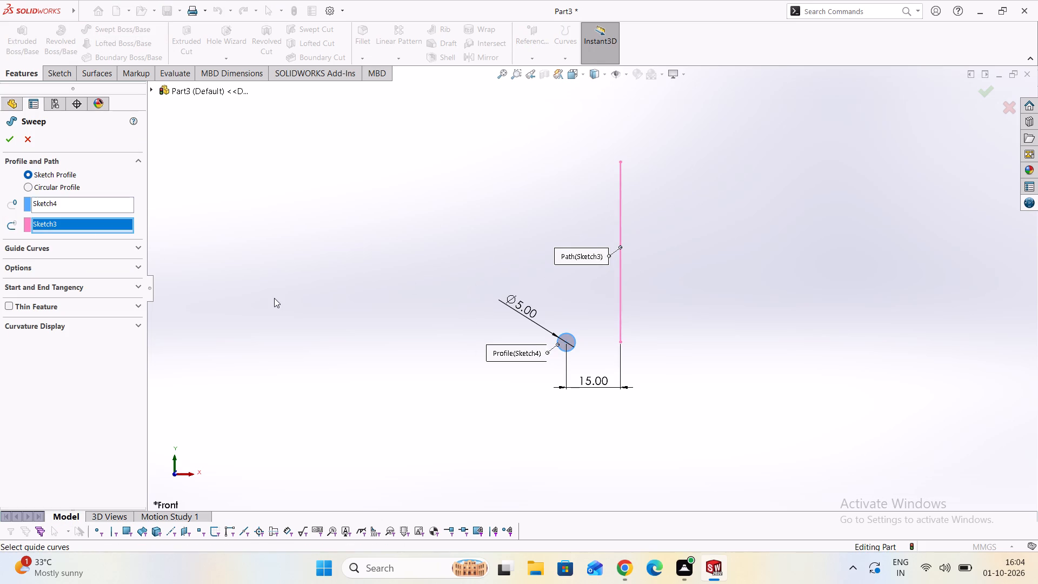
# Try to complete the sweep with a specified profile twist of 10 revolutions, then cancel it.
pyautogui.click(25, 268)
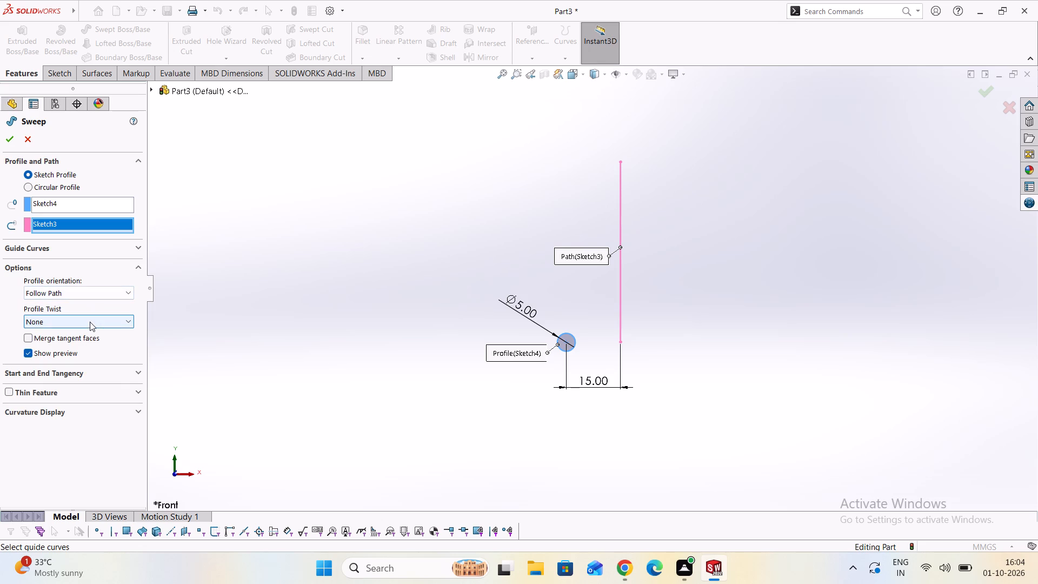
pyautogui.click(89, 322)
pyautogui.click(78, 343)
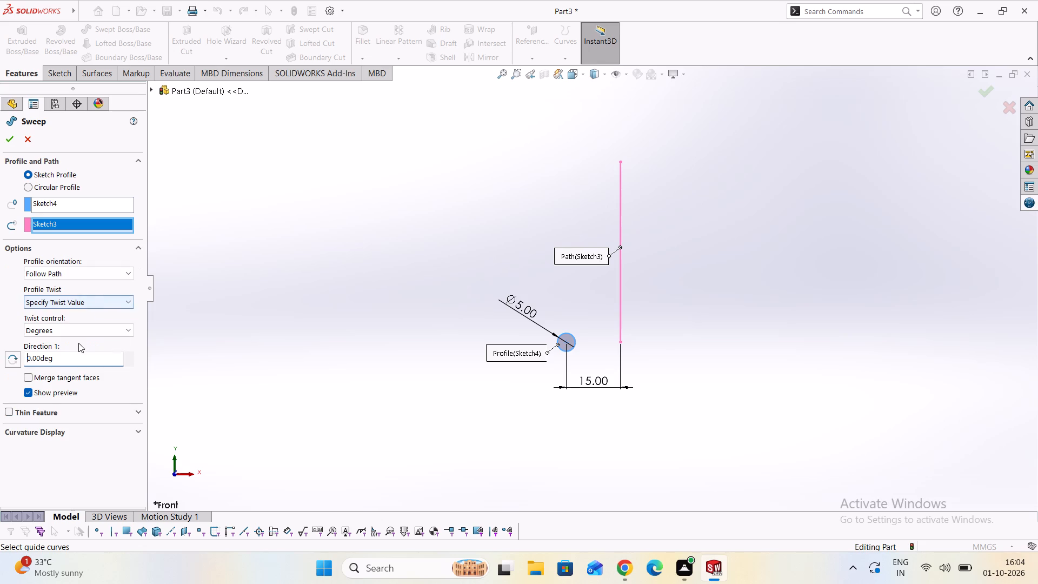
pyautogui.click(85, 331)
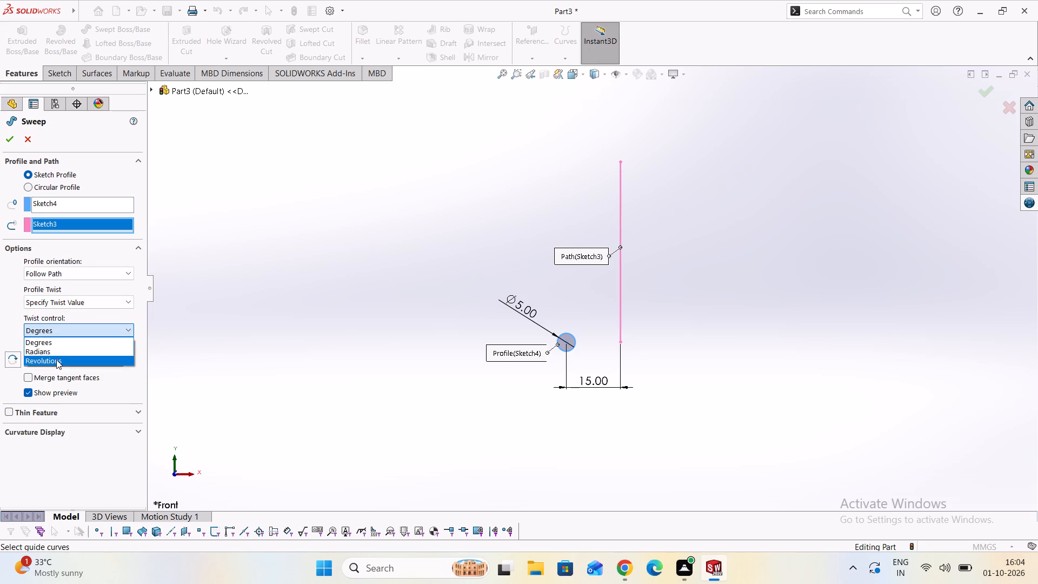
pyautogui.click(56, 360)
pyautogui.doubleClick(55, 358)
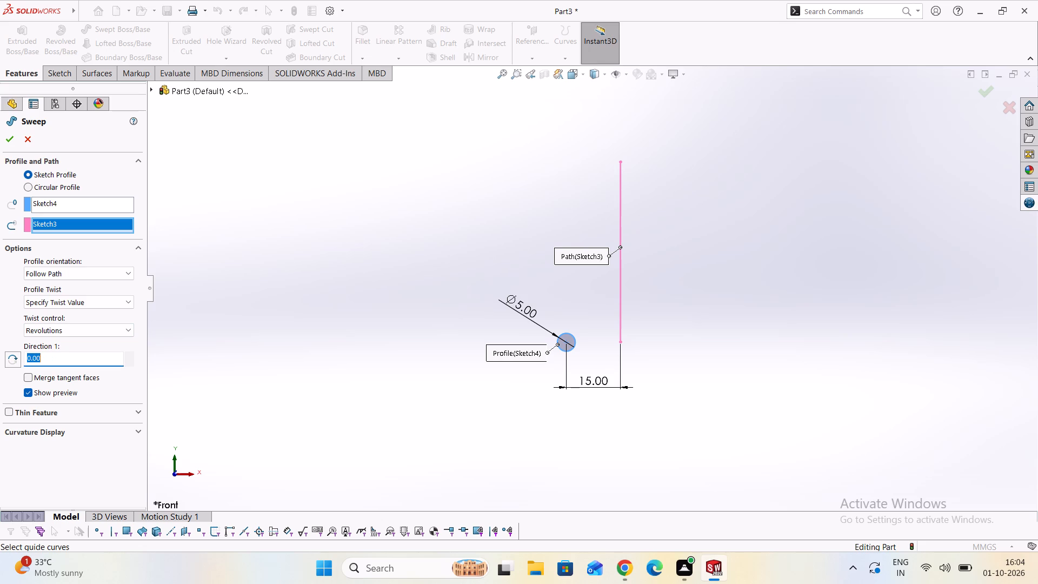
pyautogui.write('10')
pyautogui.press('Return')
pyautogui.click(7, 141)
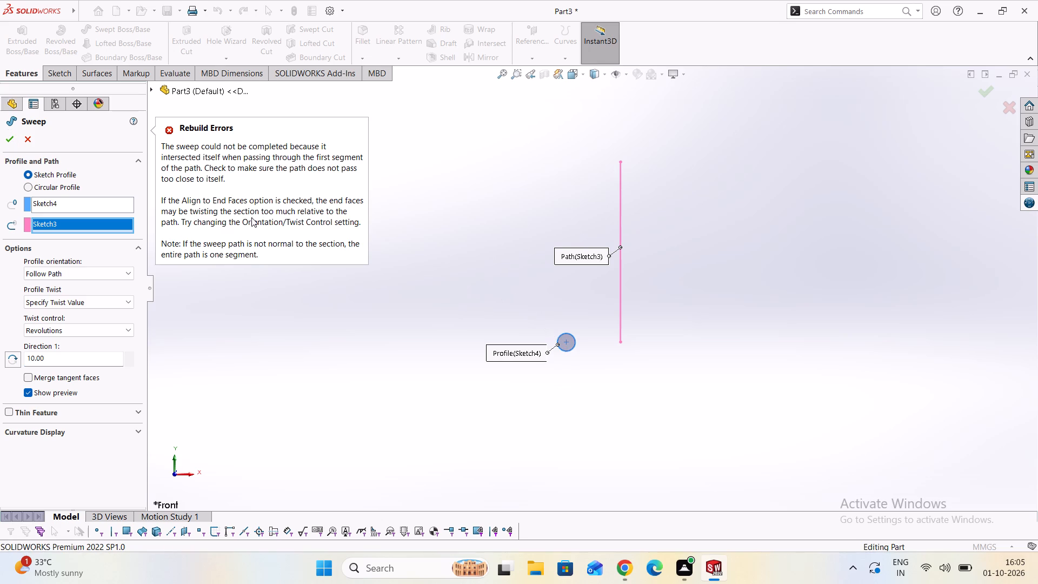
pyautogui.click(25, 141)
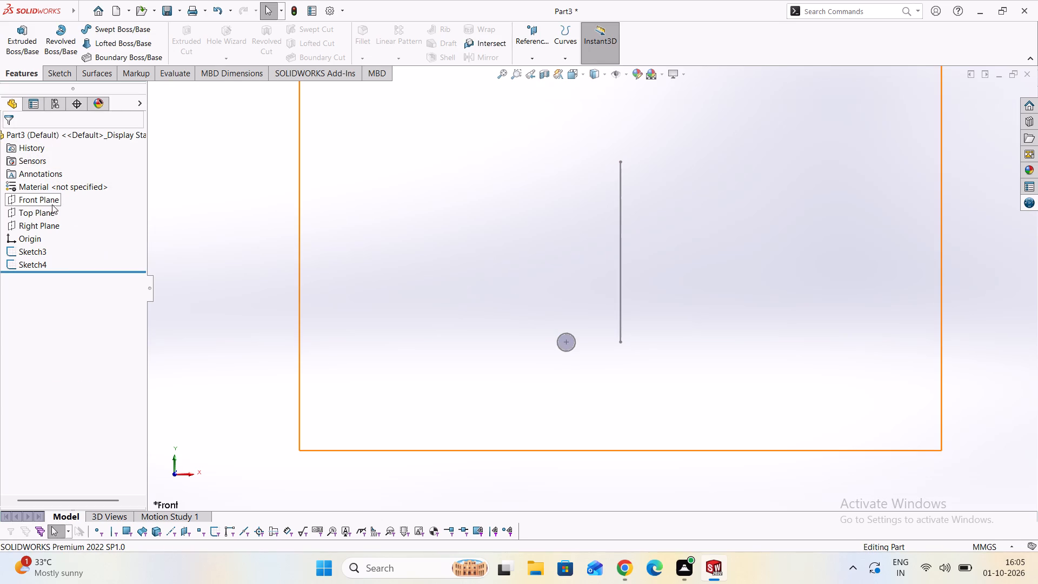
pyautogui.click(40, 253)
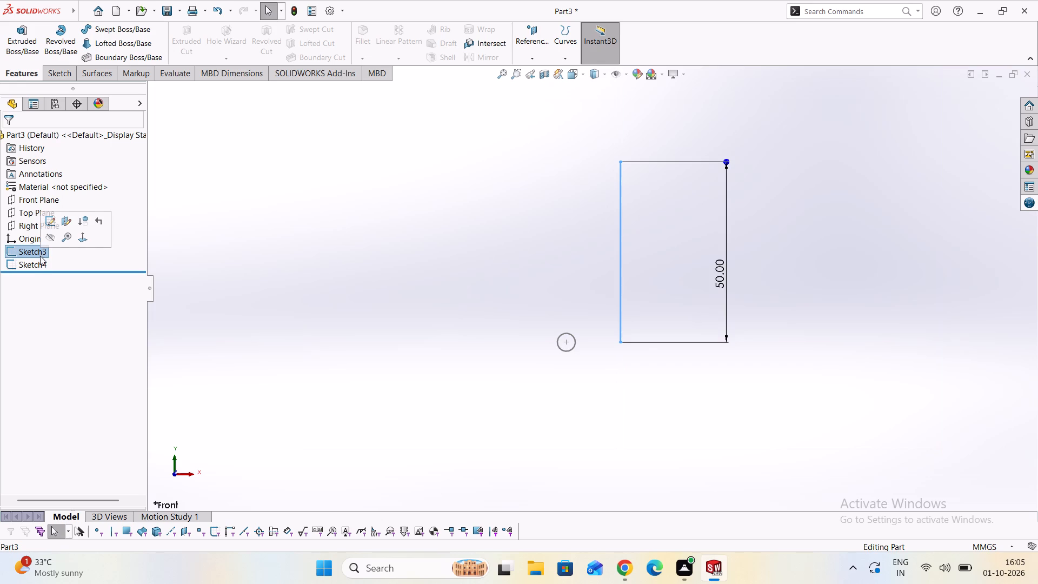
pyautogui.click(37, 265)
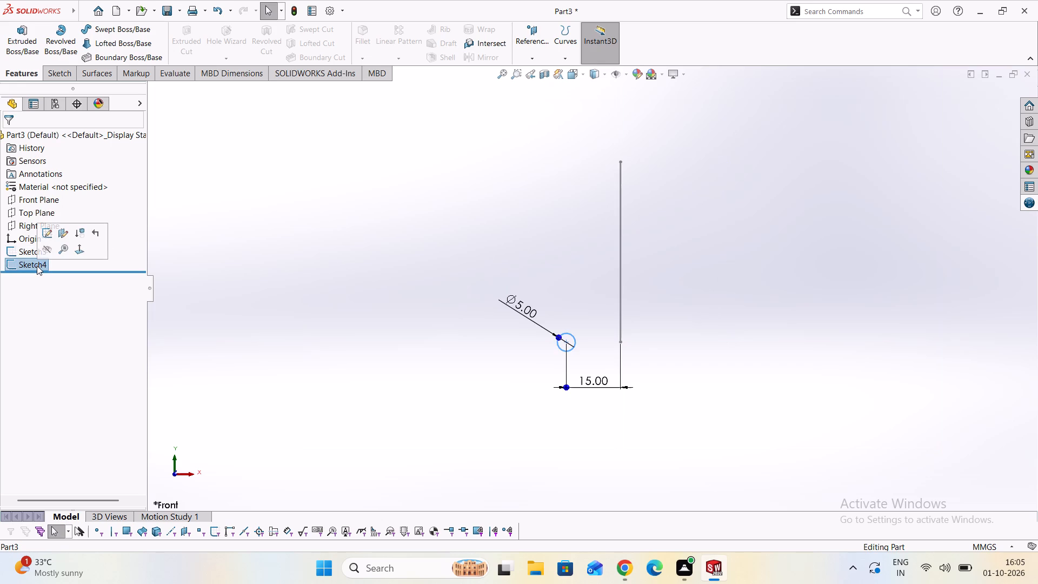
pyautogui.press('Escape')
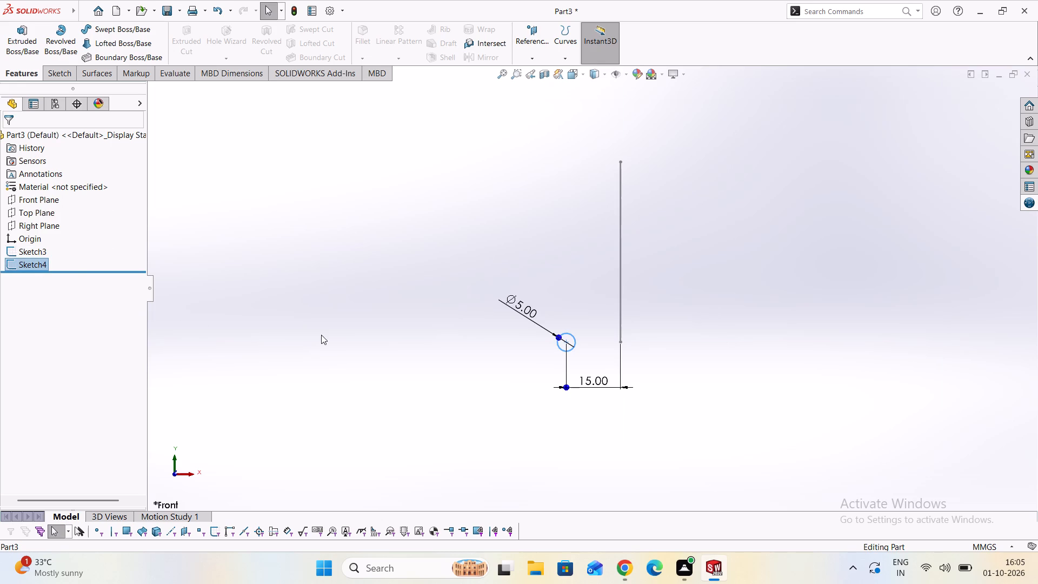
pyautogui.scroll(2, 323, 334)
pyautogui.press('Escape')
# Start a Swept Boss/Base using the 5 mm circle as the profile and the vertical line as the path.
pyautogui.scroll(-2, 345, 356)
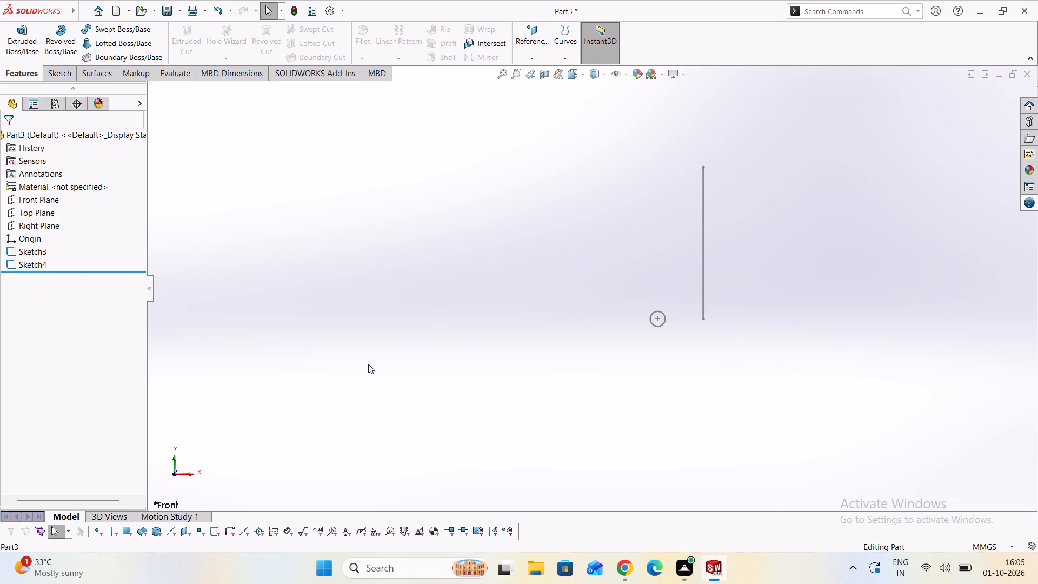
pyautogui.scroll(-3, 368, 364)
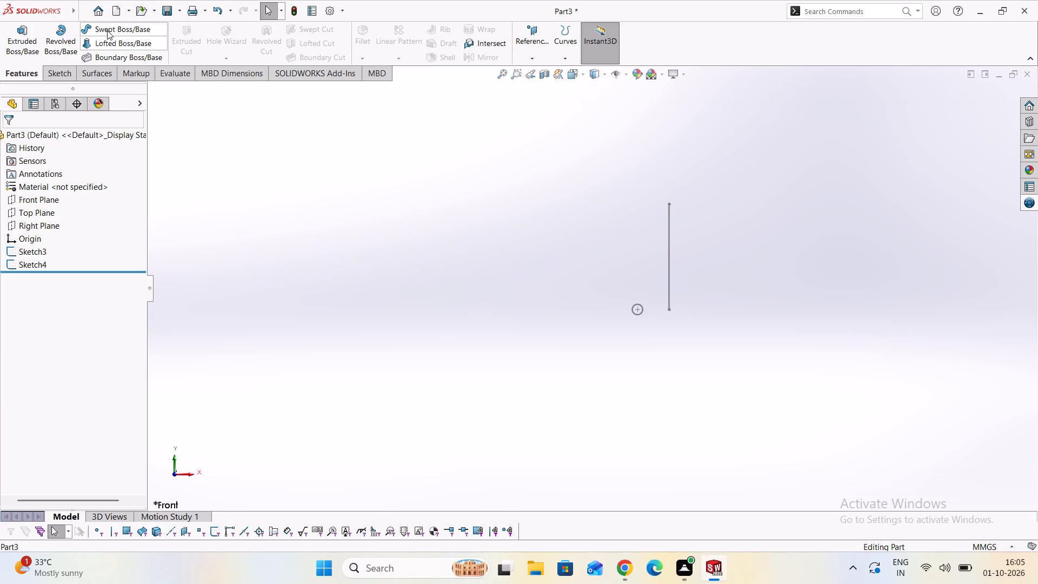
pyautogui.click(108, 30)
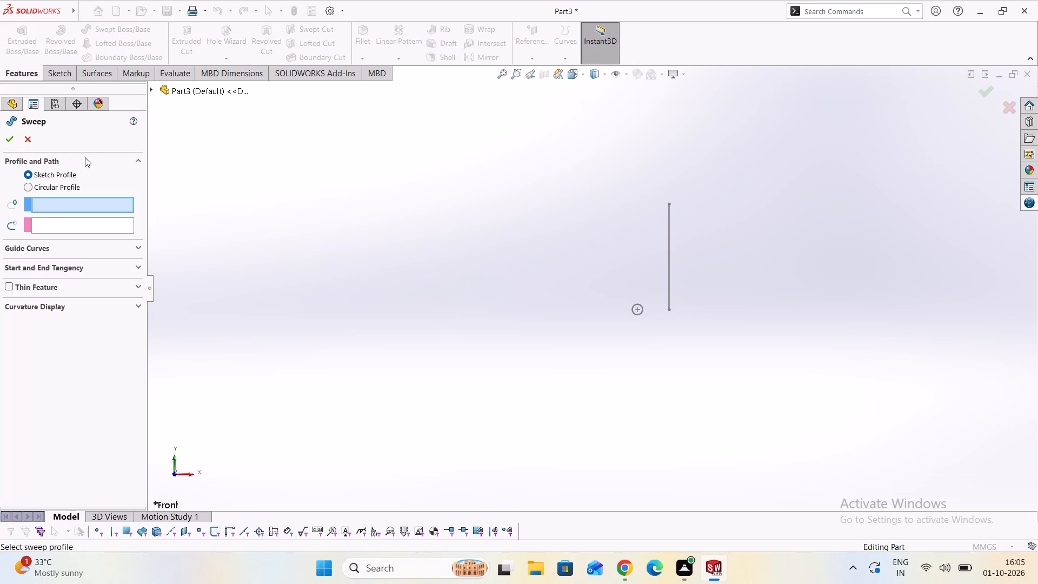
pyautogui.click(32, 144)
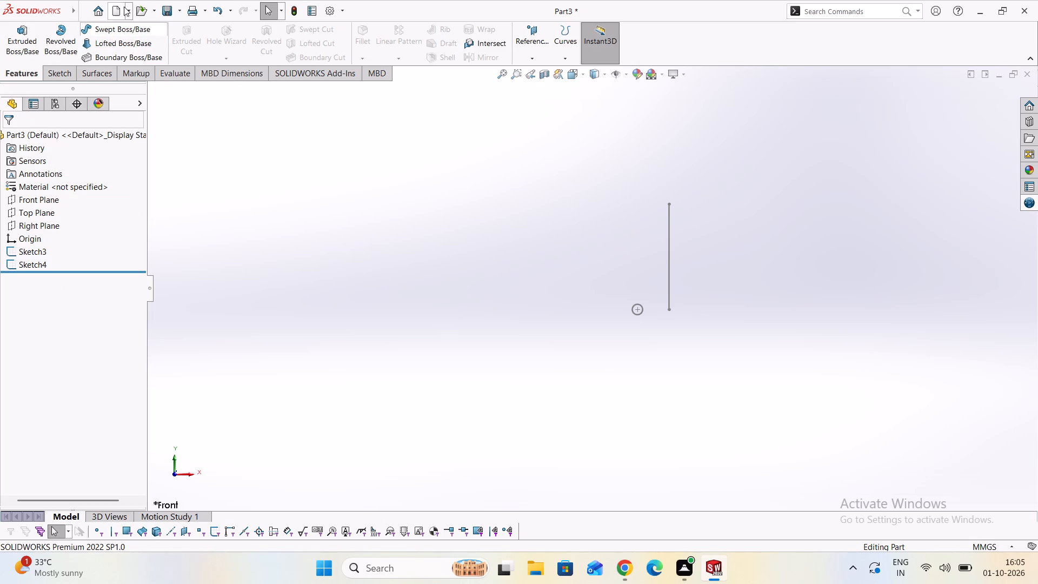
pyautogui.click(132, 30)
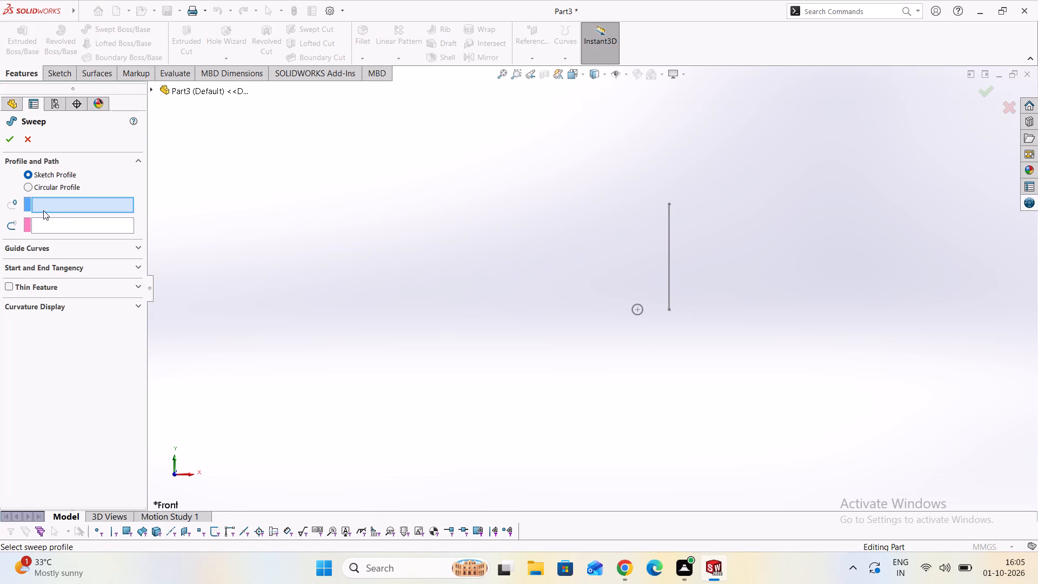
pyautogui.click(637, 315)
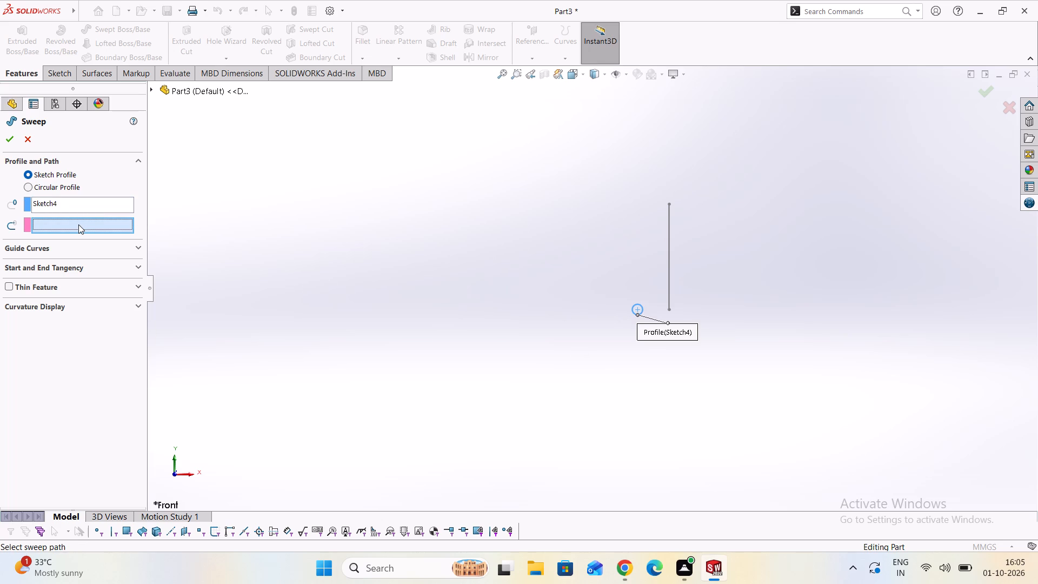
pyautogui.click(669, 283)
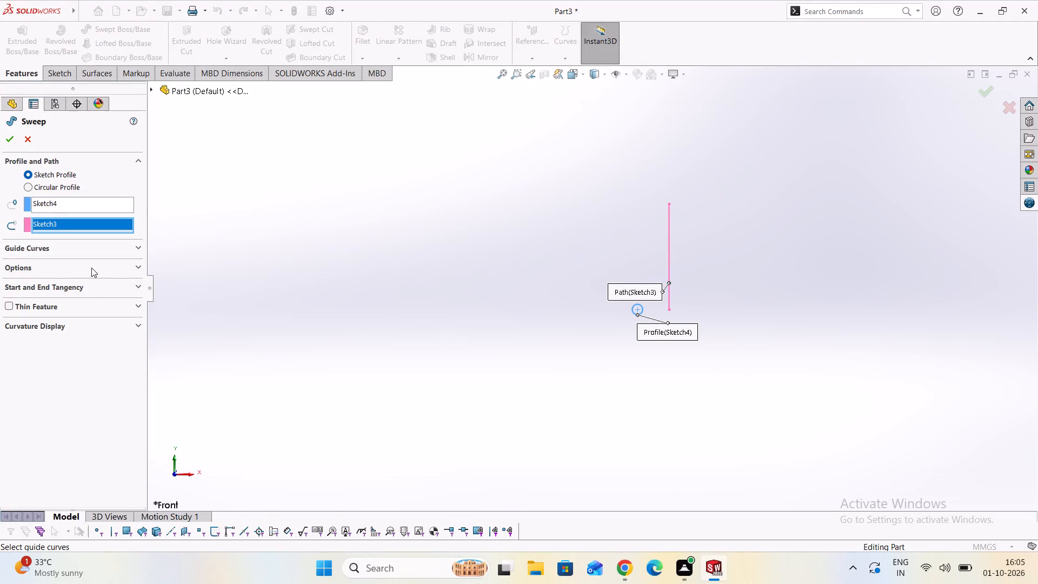
# Set the sweep's profile twist to Specify Twist Value, with twist control in Revolutions and Follow Path orientation.
pyautogui.click(91, 268)
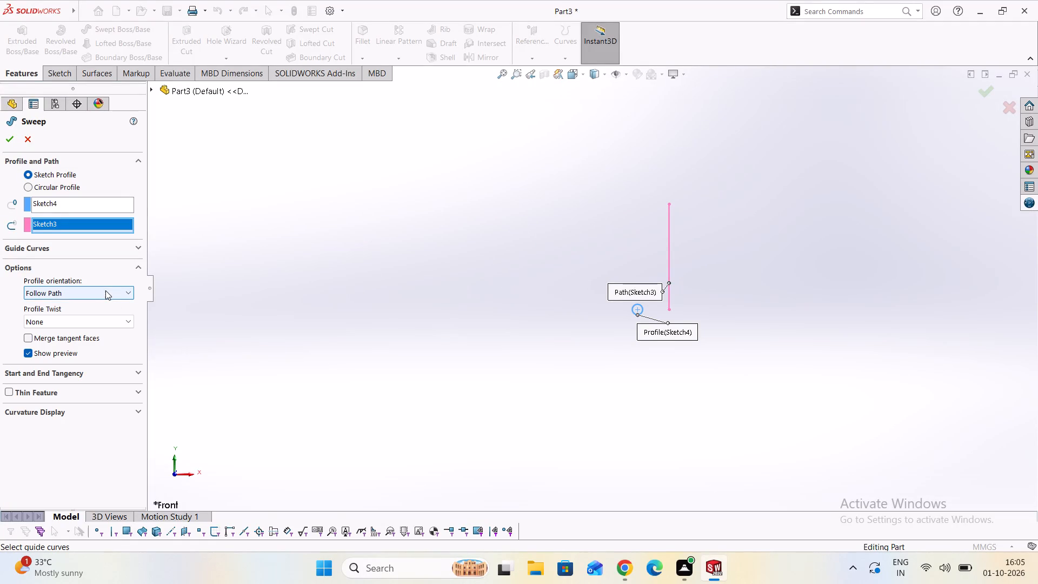
pyautogui.click(105, 290)
pyautogui.click(97, 303)
pyautogui.click(98, 320)
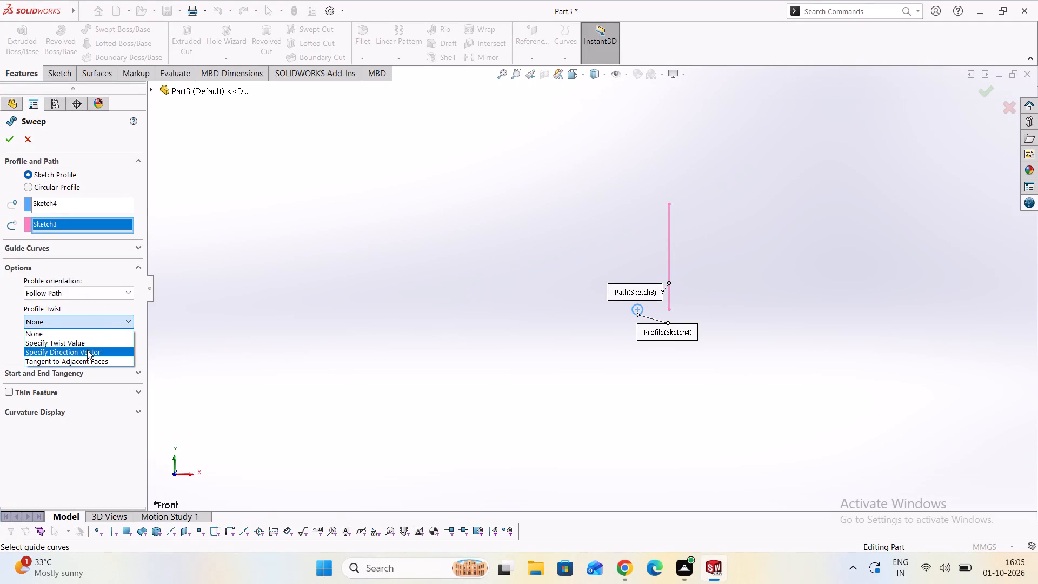
pyautogui.click(79, 342)
pyautogui.click(78, 335)
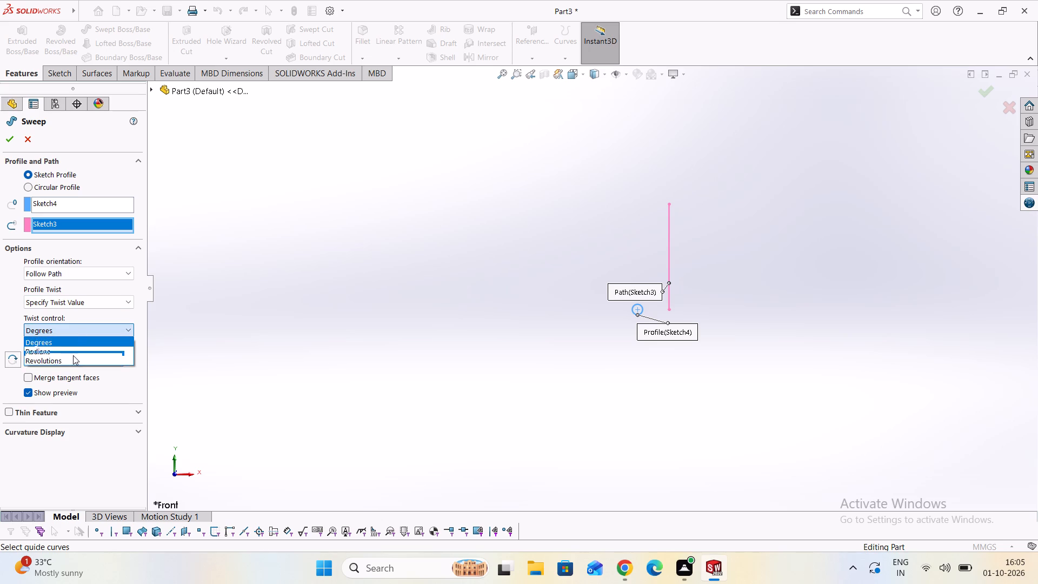
pyautogui.click(73, 358)
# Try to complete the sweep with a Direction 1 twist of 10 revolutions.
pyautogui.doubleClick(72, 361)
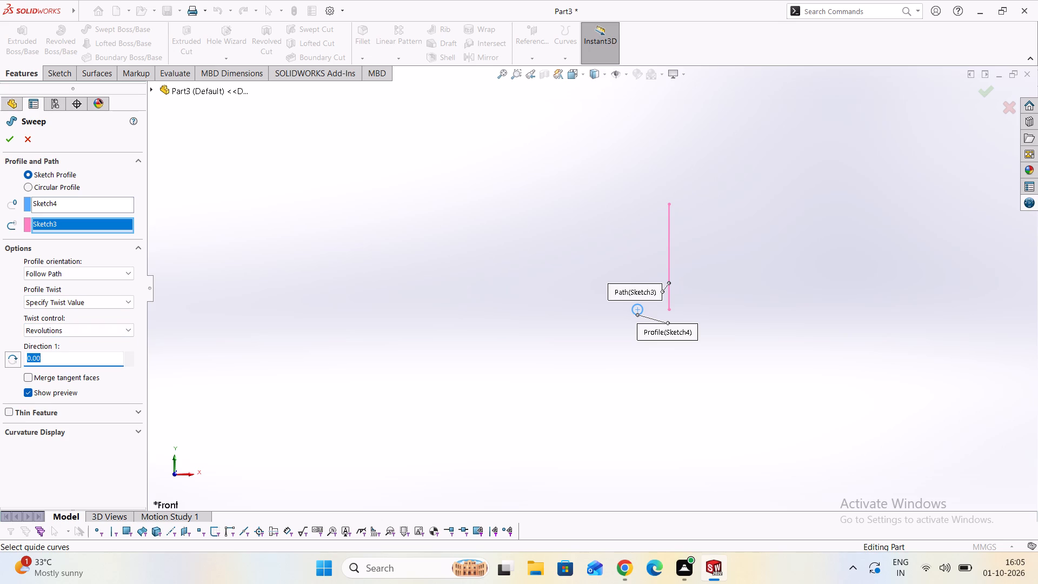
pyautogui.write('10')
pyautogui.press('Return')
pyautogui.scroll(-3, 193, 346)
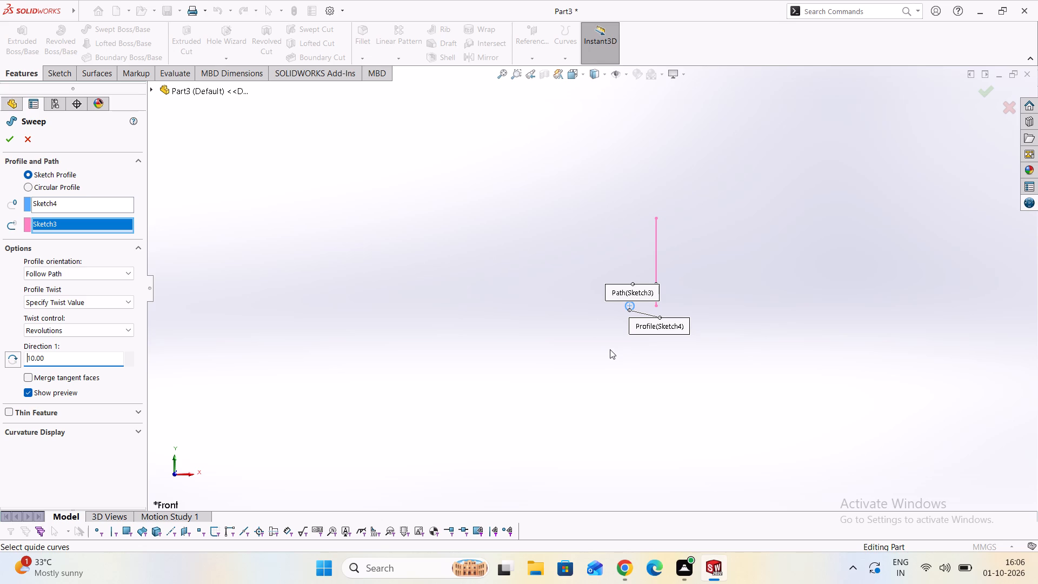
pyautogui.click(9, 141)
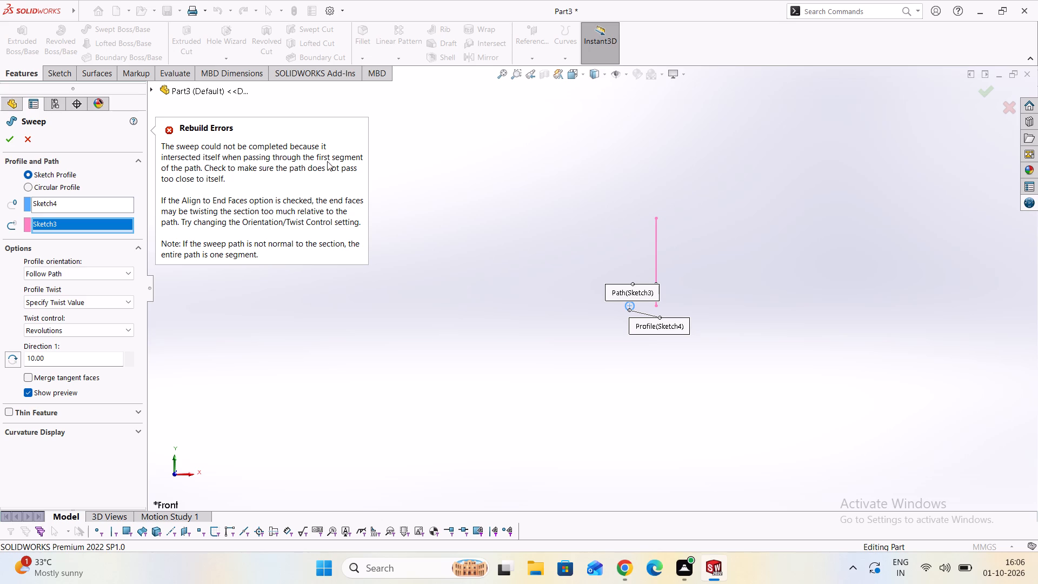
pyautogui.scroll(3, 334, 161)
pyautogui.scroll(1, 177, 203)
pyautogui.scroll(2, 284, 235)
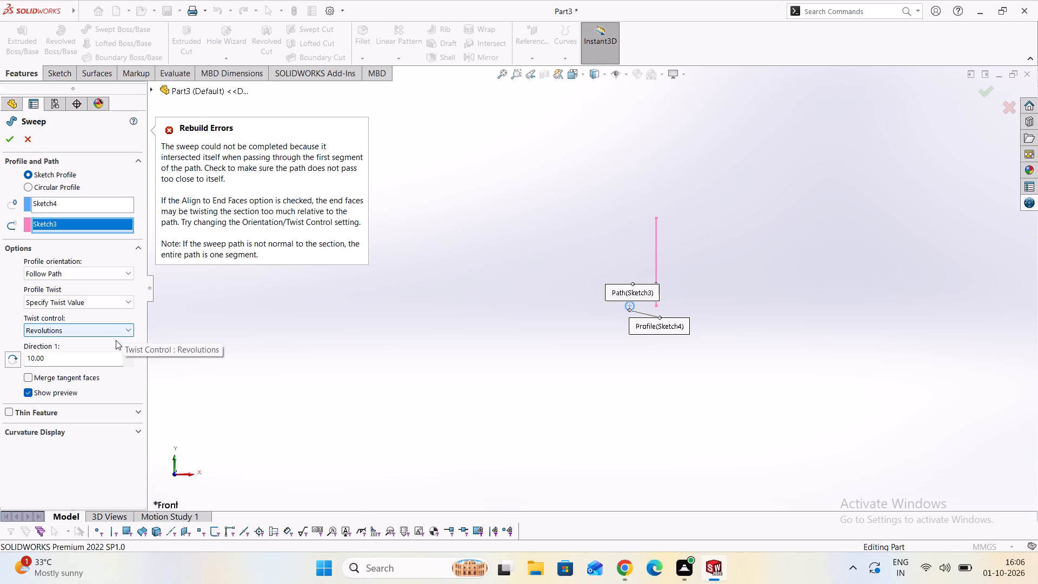
# Set the Direction 1 twist to 5 revolutions and complete the sweep.
pyautogui.click(78, 362)
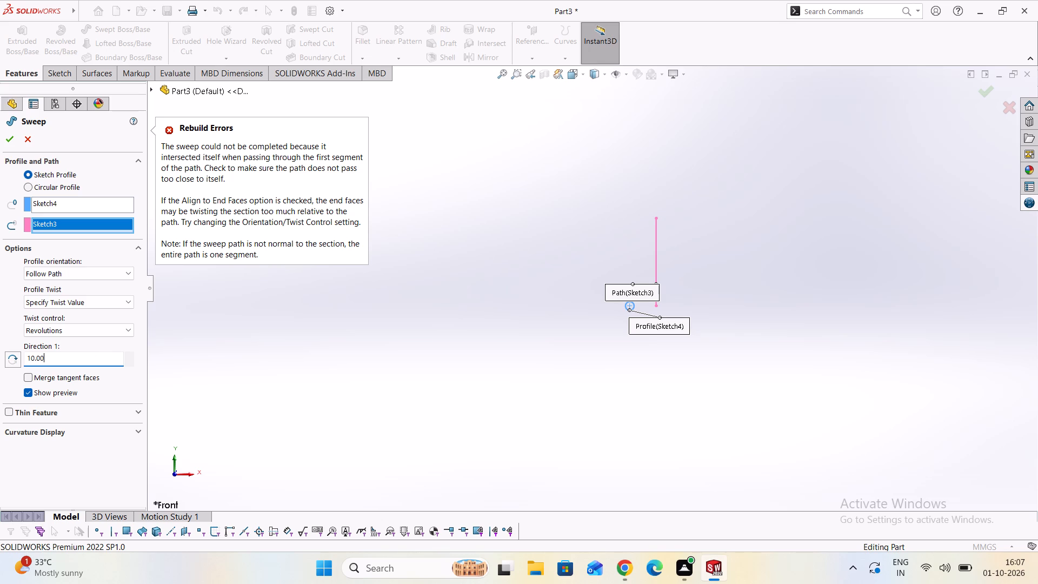
pyautogui.press('BackSpace')
pyautogui.press('BackSpace')
pyautogui.press('BackSpace')
pyautogui.press('BackSpace')
pyautogui.press('BackSpace')
pyautogui.press('5')
pyautogui.press('Return')
pyautogui.click(4, 137)
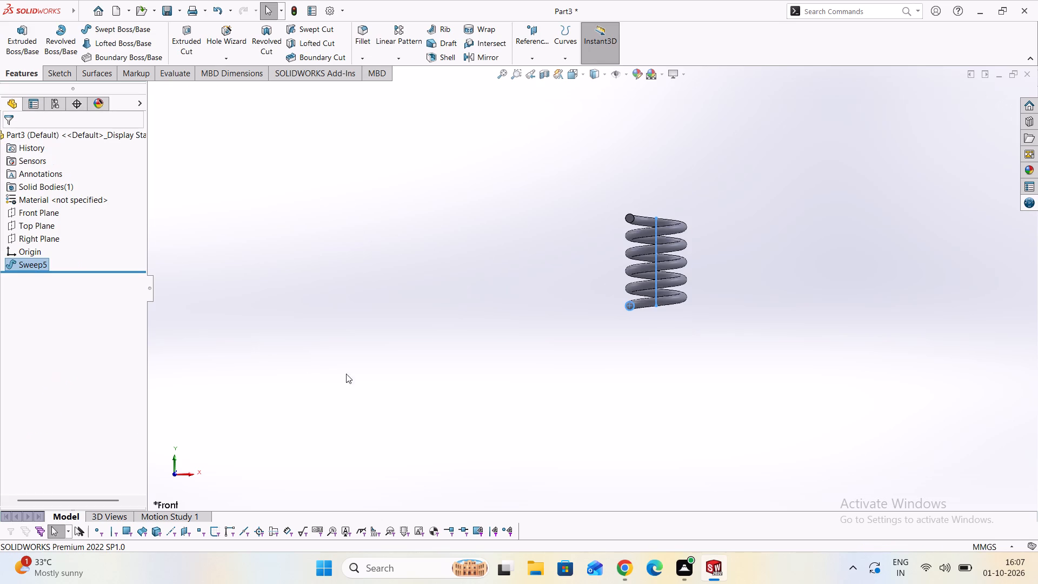
# Examine the swept coil from several angles, checking the spacing of its turns and both ends.
pyautogui.scroll(-2, 586, 357)
pyautogui.scroll(5, 641, 296)
pyautogui.scroll(3, 623, 240)
pyautogui.scroll(-3, 618, 163)
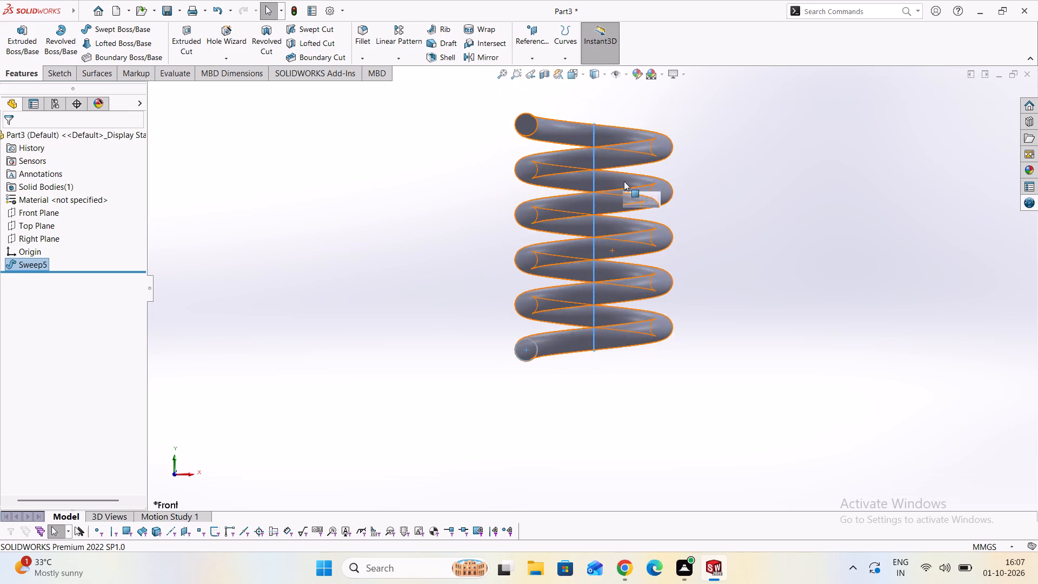
pyautogui.scroll(3, 610, 162)
pyautogui.scroll(4, 575, 280)
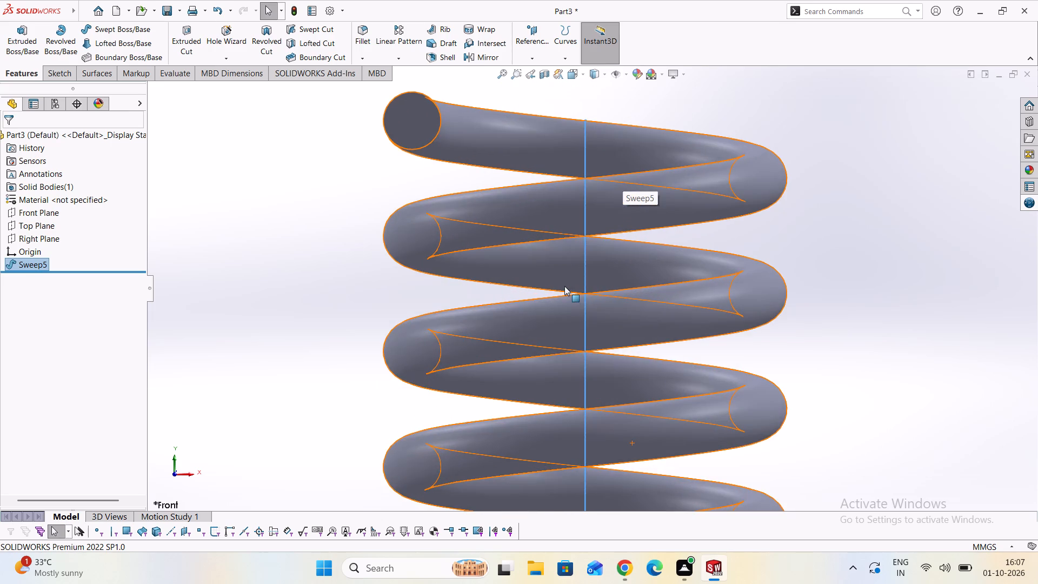
pyautogui.scroll(-6, 564, 286)
pyautogui.moveTo(431, 329); pyautogui.dragTo(548, 415, button='middle')
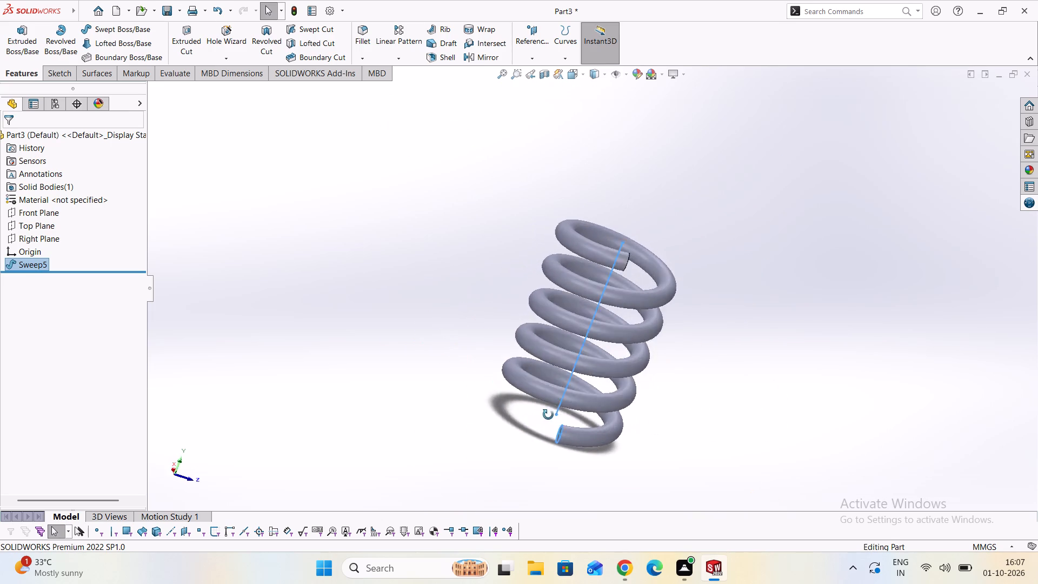
pyautogui.moveTo(548, 415); pyautogui.dragTo(578, 261, button='middle')
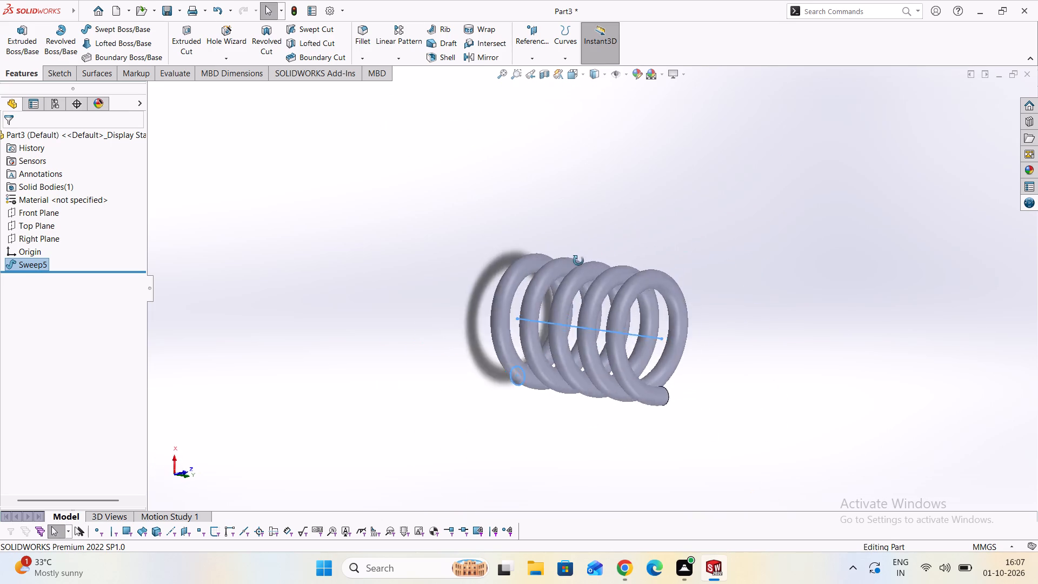
pyautogui.moveTo(578, 261); pyautogui.dragTo(388, 281, button='middle')
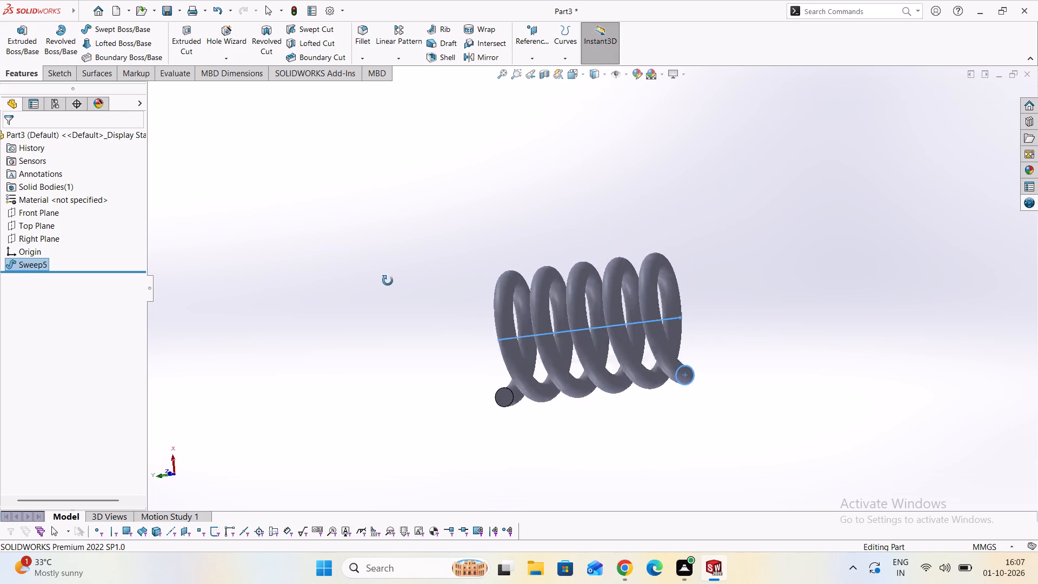
pyautogui.moveTo(388, 281); pyautogui.dragTo(422, 408, button='middle')
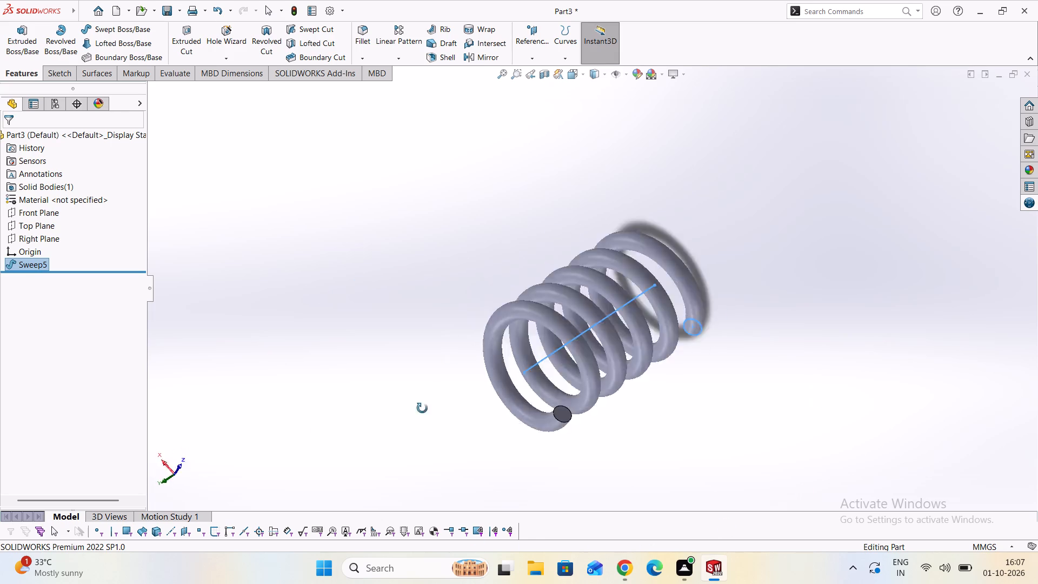
pyautogui.moveTo(422, 408); pyautogui.dragTo(571, 355, button='middle')
pyautogui.scroll(4, 601, 376)
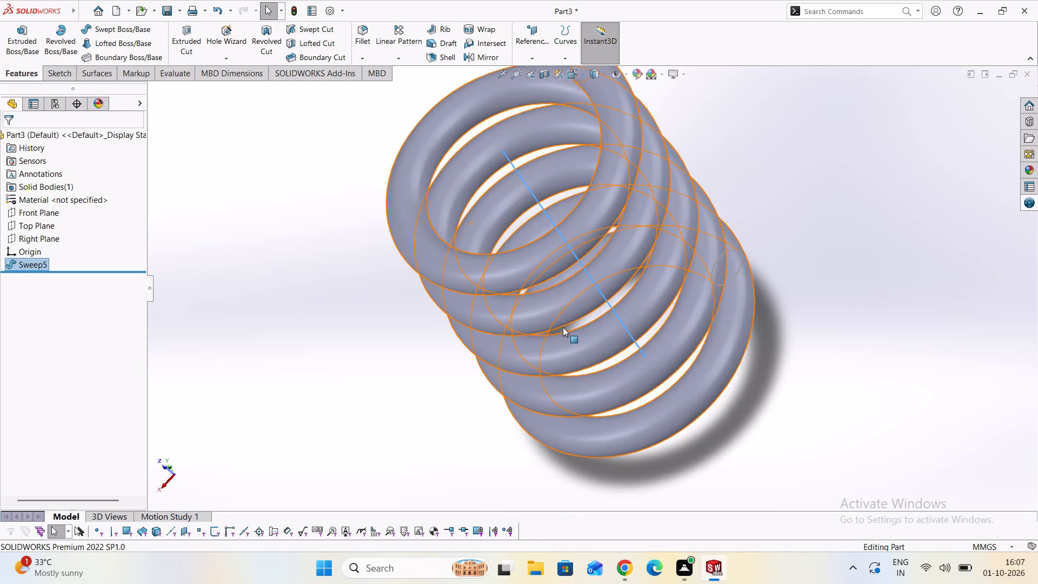
pyautogui.scroll(3, 563, 327)
pyautogui.scroll(-6, 563, 327)
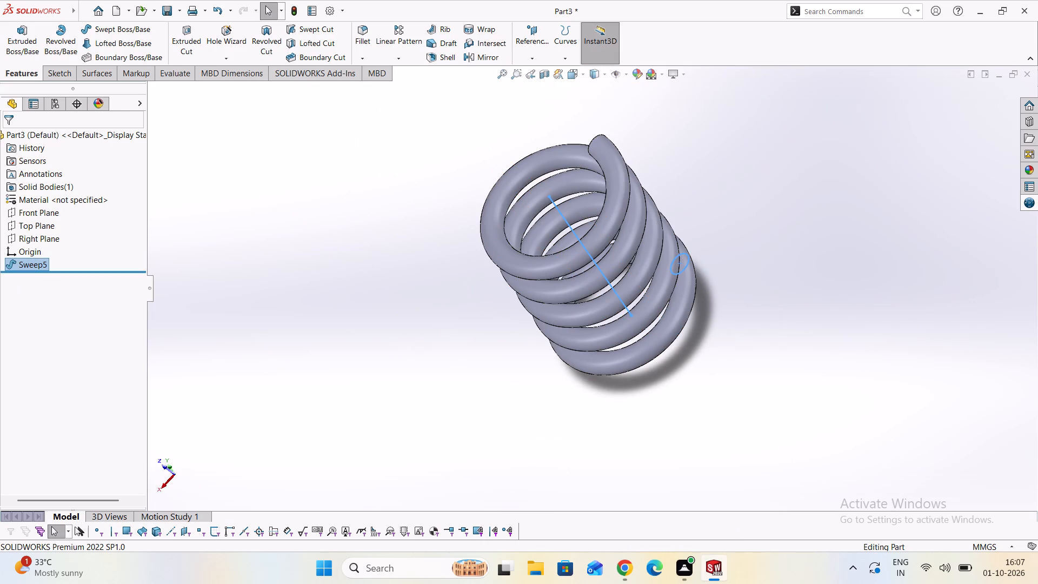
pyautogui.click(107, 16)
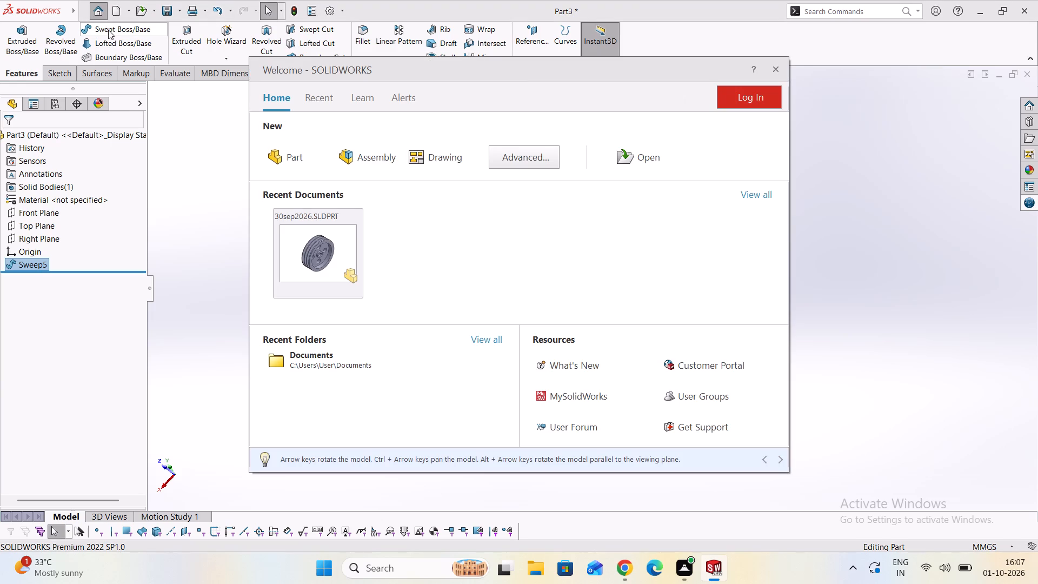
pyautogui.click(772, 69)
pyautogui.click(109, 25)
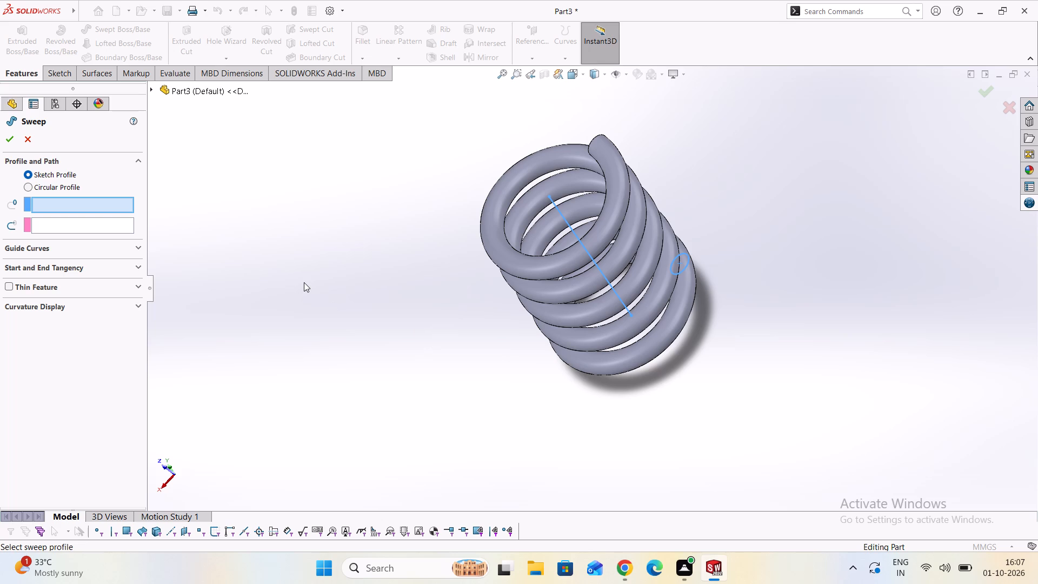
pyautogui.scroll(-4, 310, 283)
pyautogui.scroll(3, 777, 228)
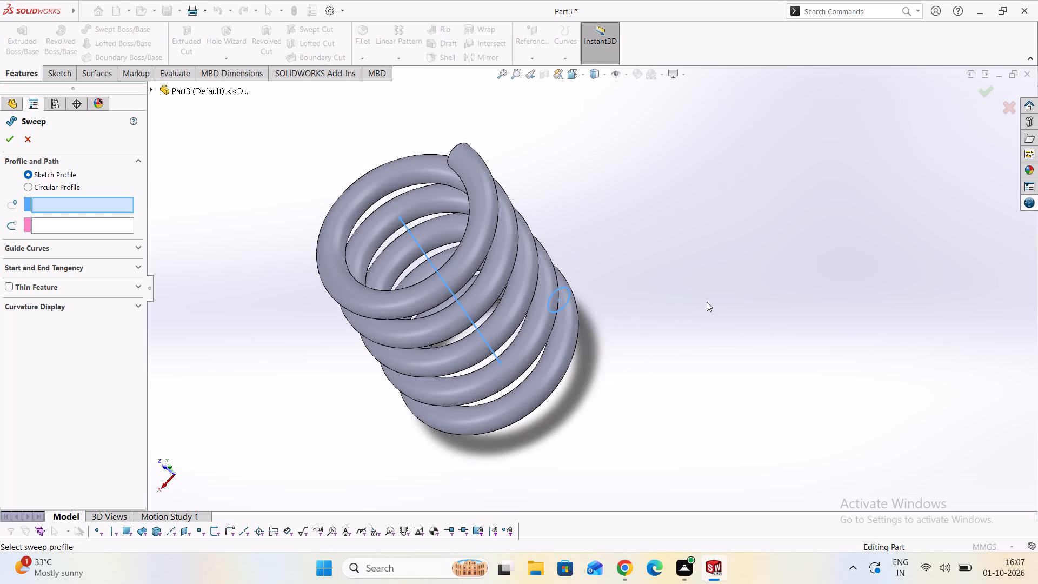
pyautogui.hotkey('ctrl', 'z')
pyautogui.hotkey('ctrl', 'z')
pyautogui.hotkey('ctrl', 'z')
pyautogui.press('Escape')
# Undo the coil sweep and return to the profile sketch with the 5 mm circle.
pyautogui.hotkey('ctrl', 'z')
pyautogui.hotkey('ctrl', 'z')
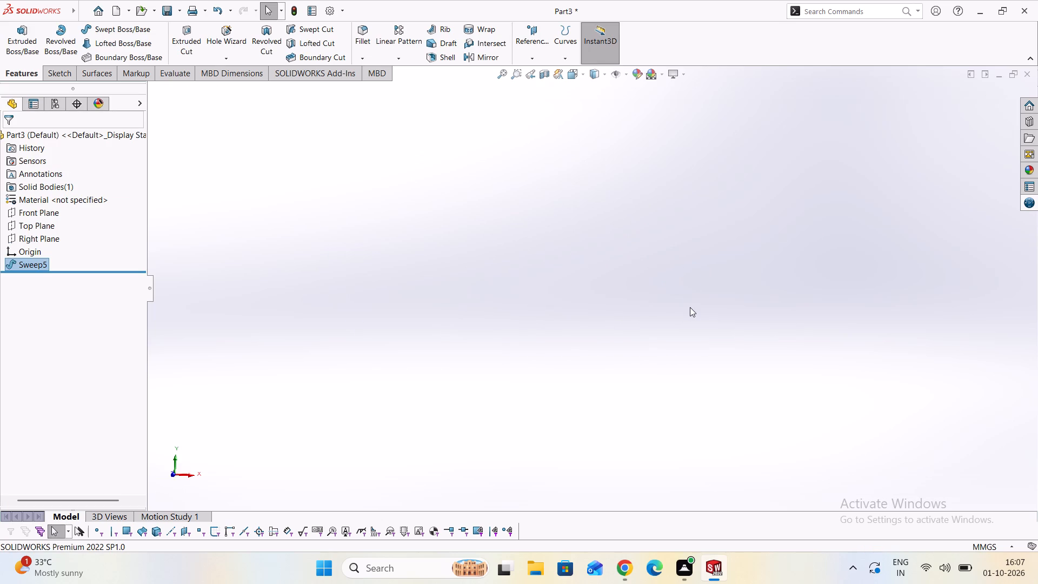
pyautogui.scroll(-3, 669, 309)
pyautogui.scroll(-4, 695, 271)
pyautogui.click(695, 393)
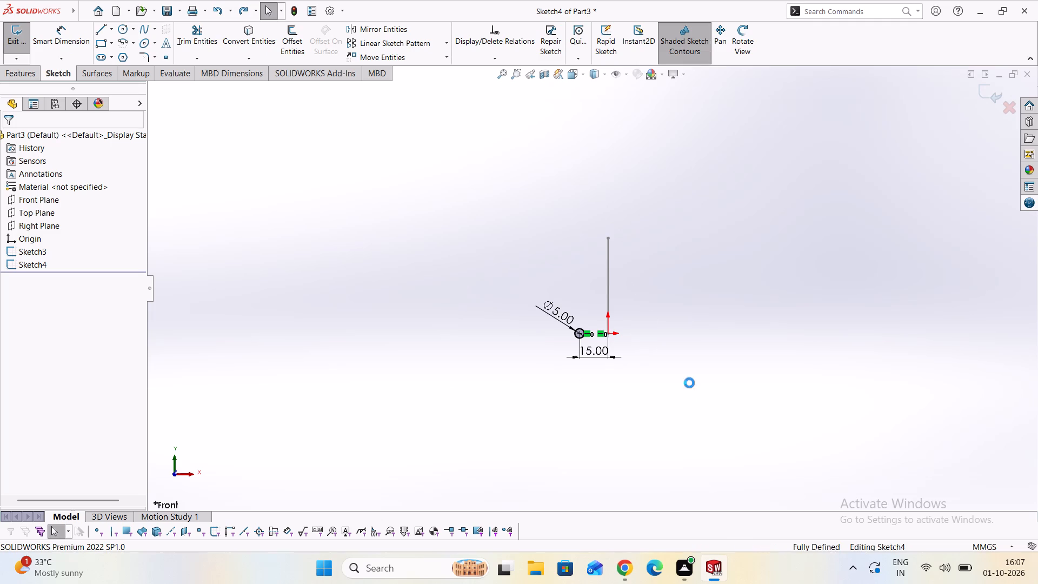
pyautogui.moveTo(447, 144); pyautogui.dragTo(740, 428)
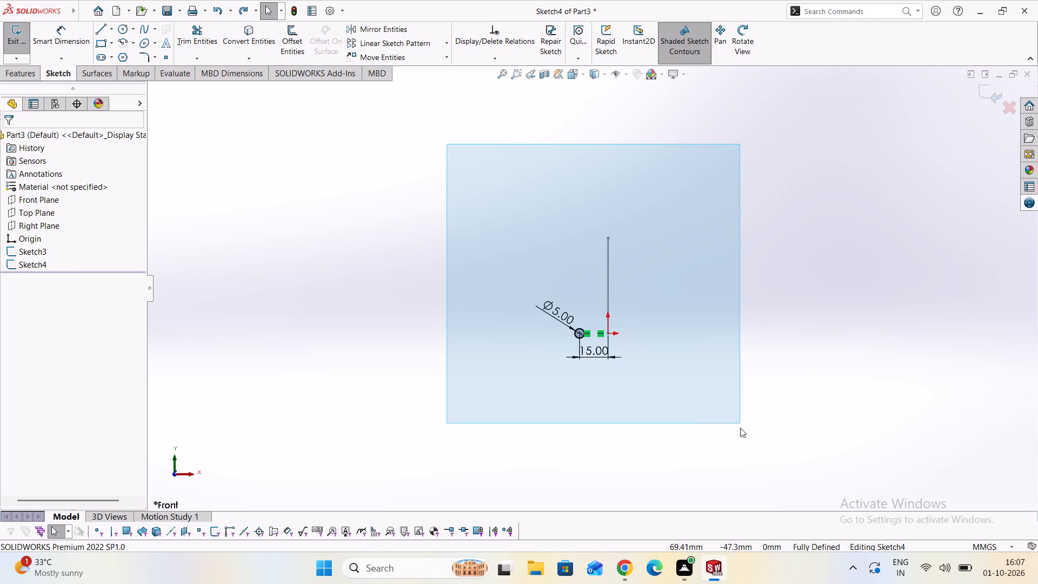
pyautogui.moveTo(740, 428); pyautogui.dragTo(740, 426)
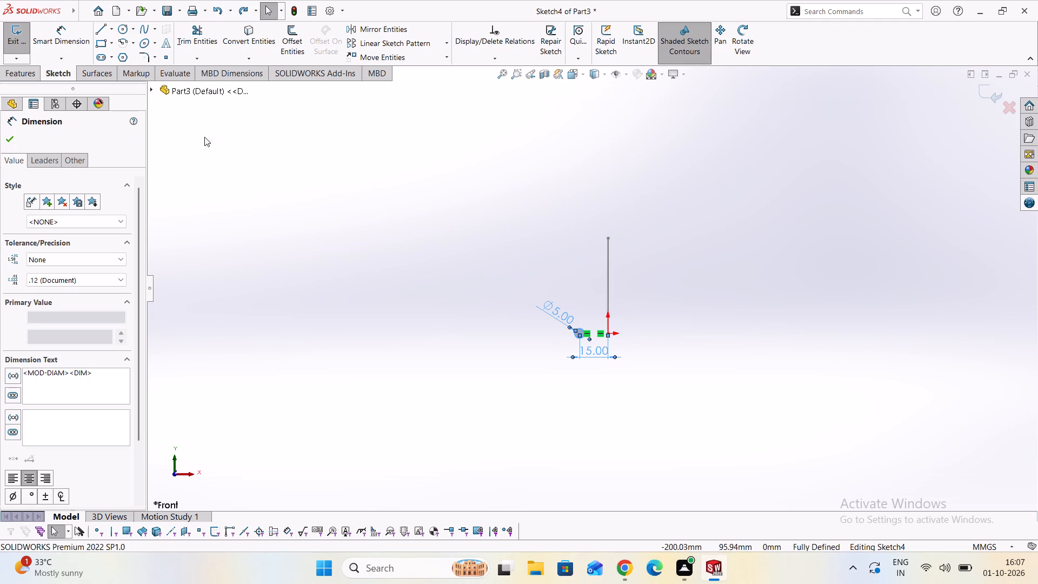
pyautogui.press('Escape')
pyautogui.press('Escape')
pyautogui.press('Escape')
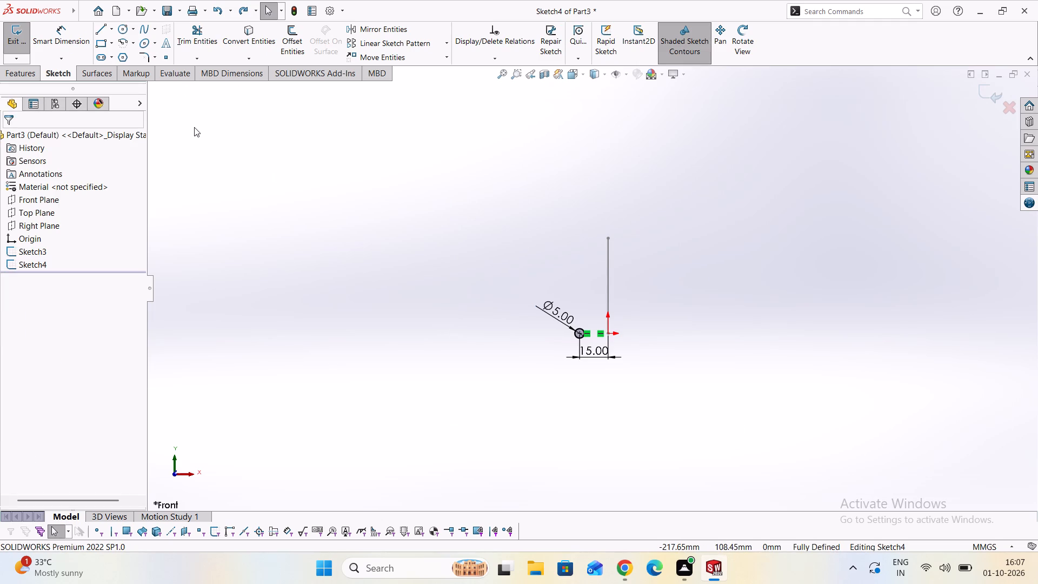
# Undo the circle's dimensions, relations and the circle itself, back to the vertical path line's sketch.
pyautogui.hotkey('ctrl', 'z')
pyautogui.hotkey('ctrl', 'z')
pyautogui.hotkey('ctrl', 'z')
pyautogui.hotkey('ctrl', 'z')
pyautogui.hotkey('ctrl', 'z')
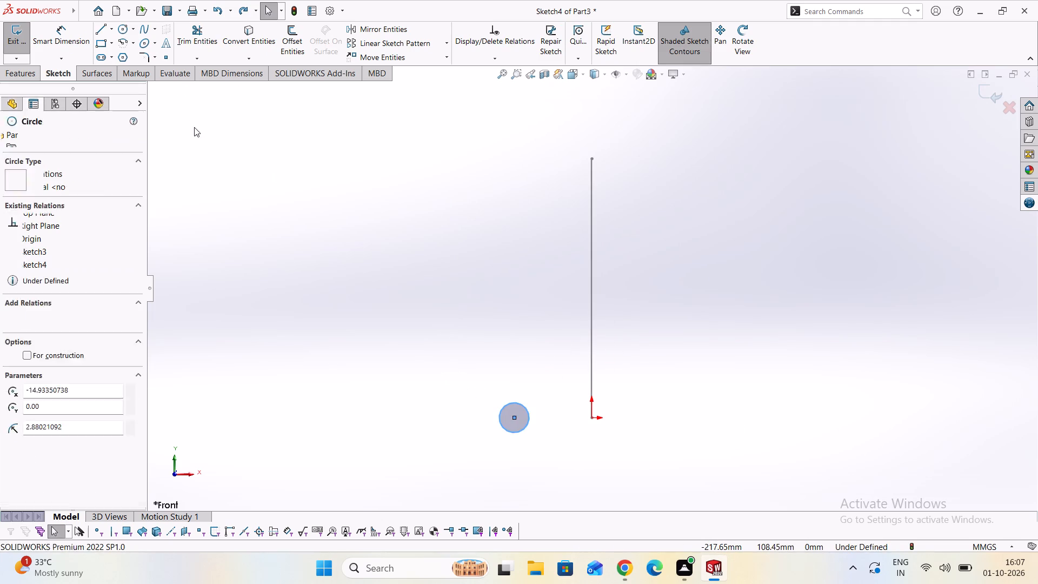
pyautogui.hotkey('ctrl', 'z')
pyautogui.hotkey('ctrl', 'z')
pyautogui.hotkey('ctrl', 'z')
pyautogui.hotkey('ctrl', 'z')
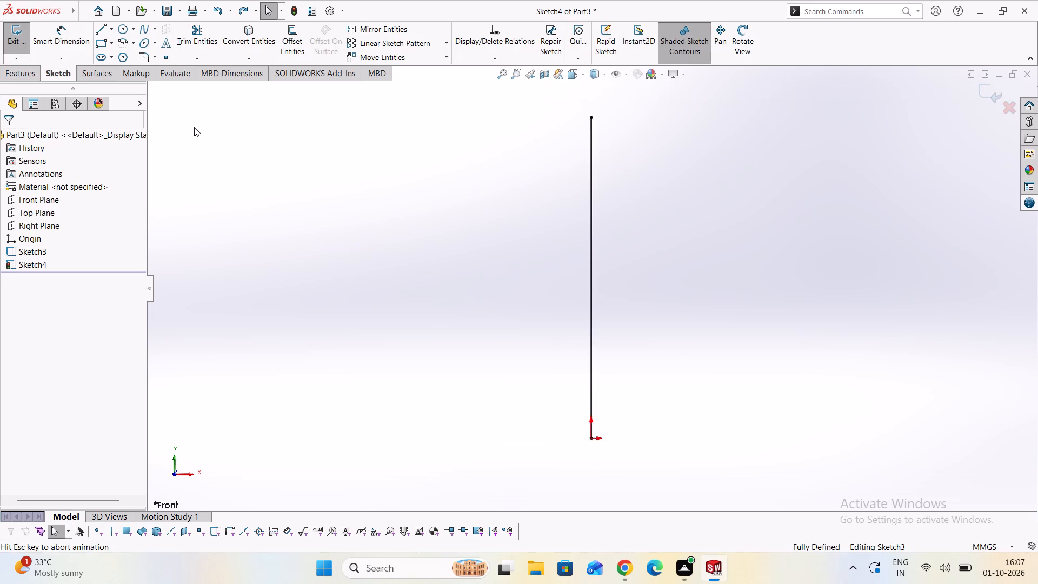
# Undo the vertical path line and its sketch so that the part has no sketches or features.
pyautogui.hotkey('ctrl', 'z')
pyautogui.hotkey('ctrl', 'z')
pyautogui.hotkey('ctrl', 'z')
pyautogui.hotkey('ctrl', 'z')
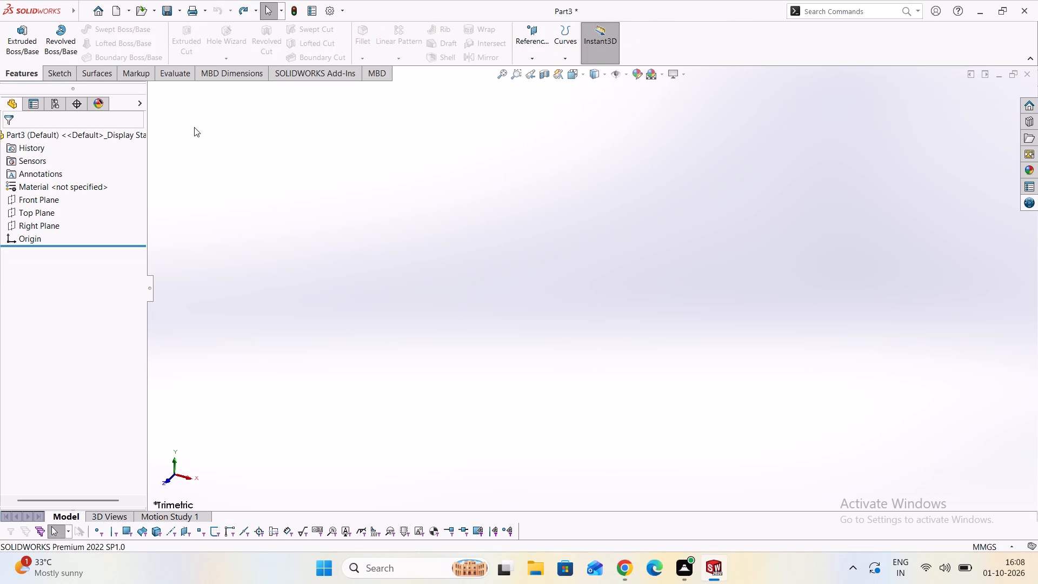
pyautogui.hotkey('ctrl', 'z')
# Start a sketch on the Front Plane and draw a vertical centerline passing through the origin.
pyautogui.click(17, 73)
pyautogui.click(59, 68)
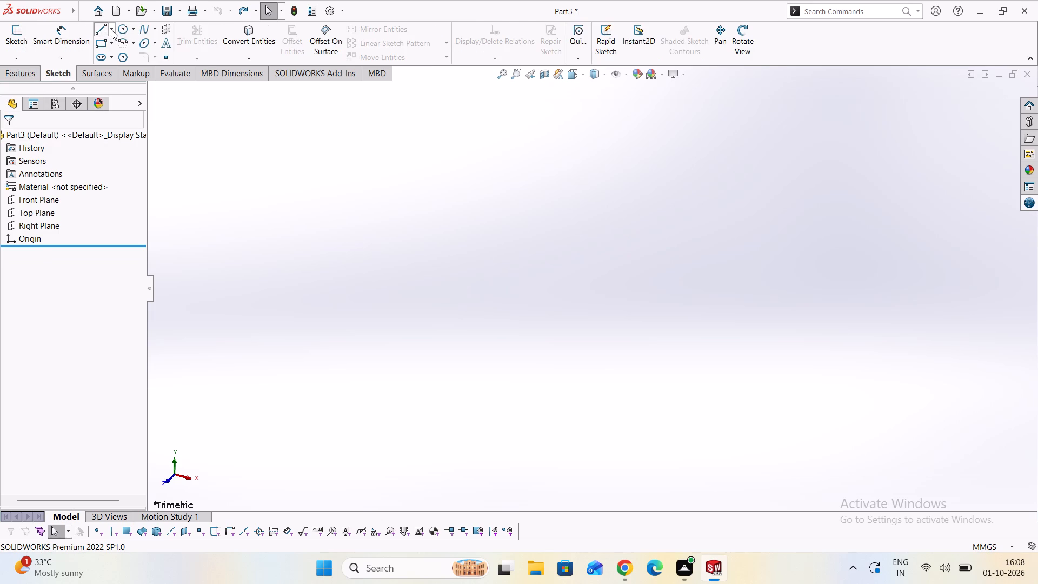
pyautogui.click(112, 30)
pyautogui.click(132, 54)
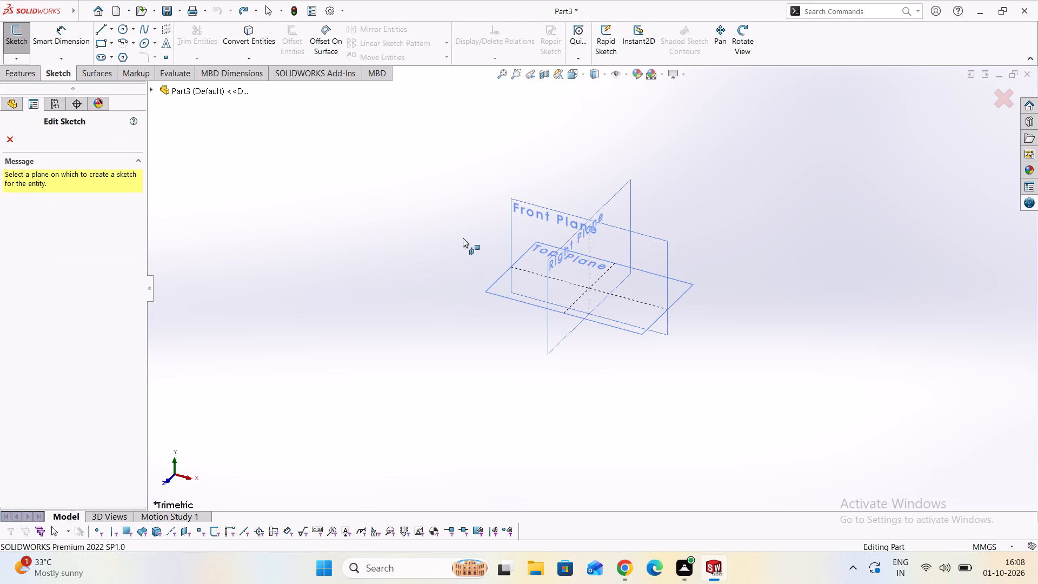
pyautogui.click(518, 214)
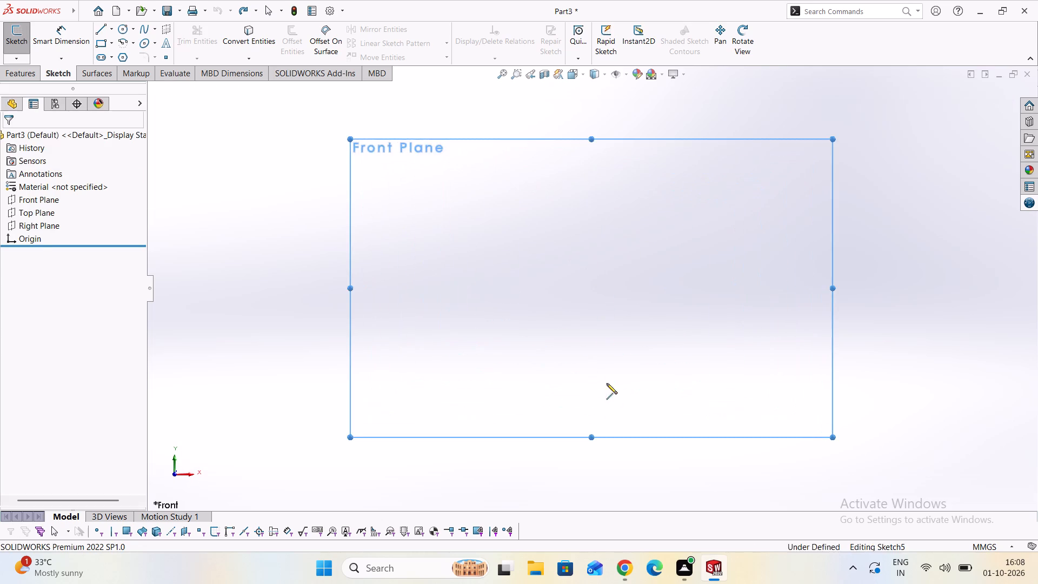
pyautogui.click(591, 474)
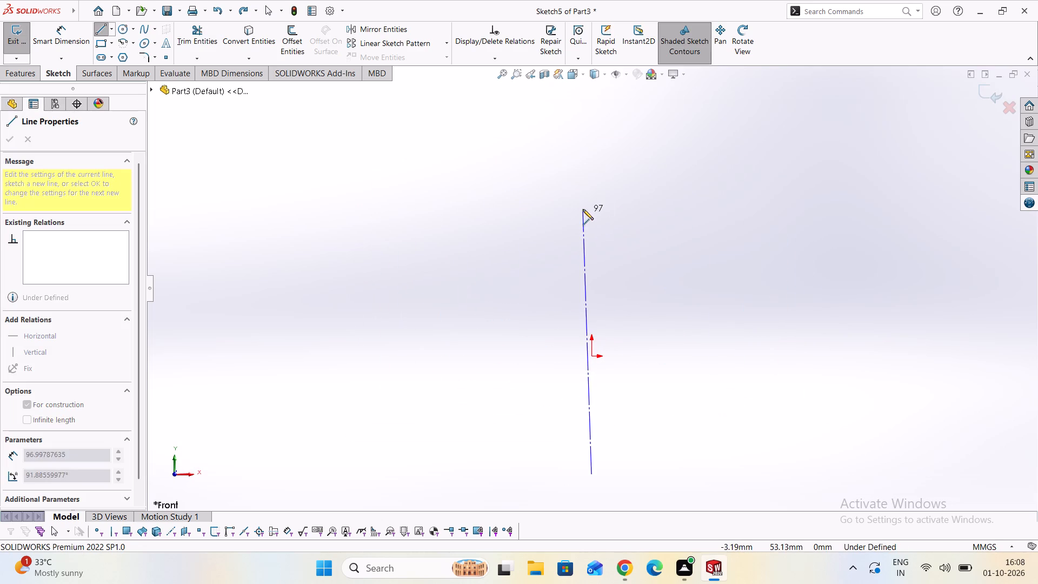
pyautogui.click(592, 181)
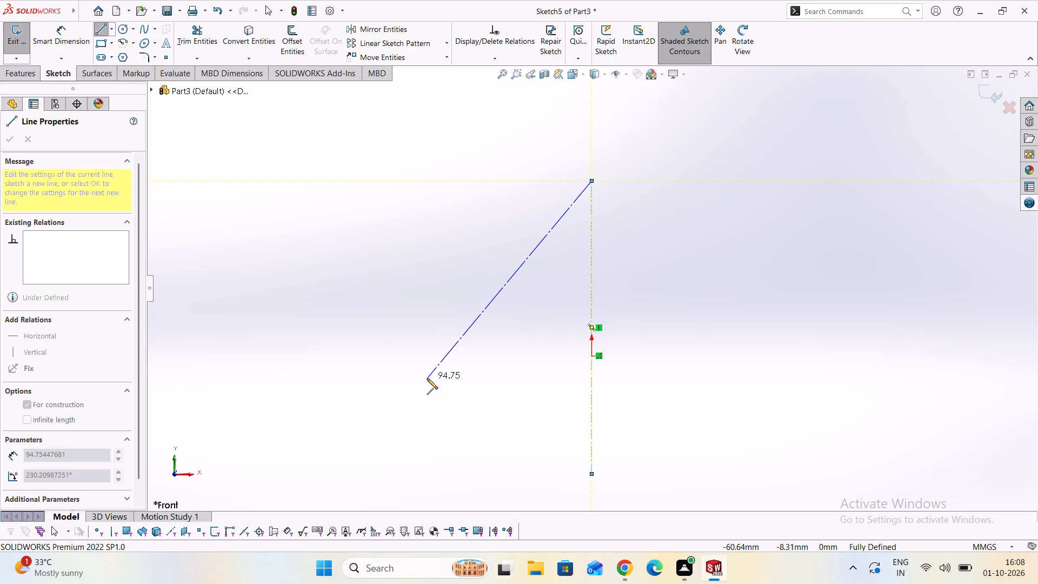
pyautogui.press('Escape')
pyautogui.press('Escape')
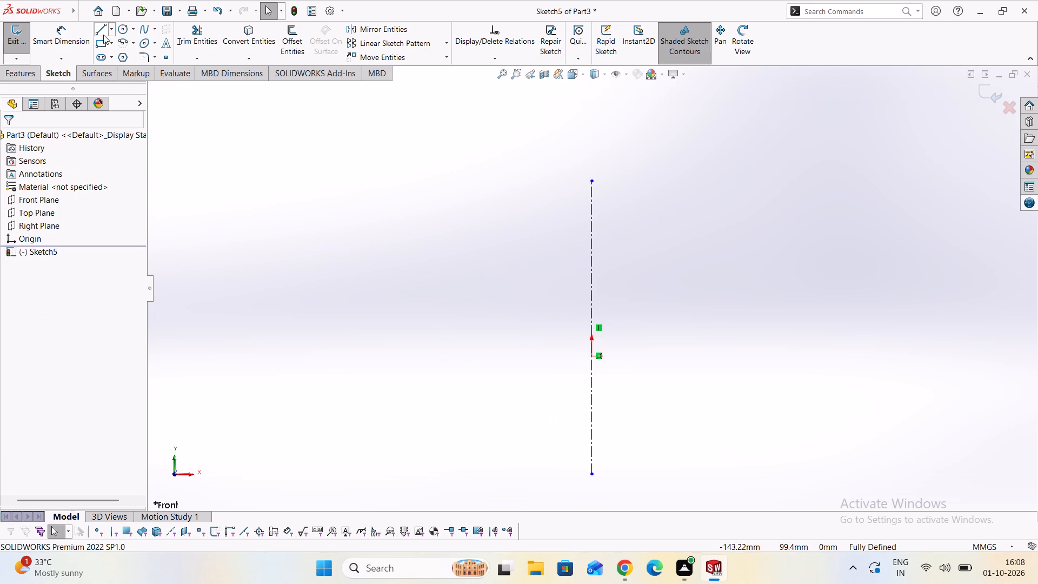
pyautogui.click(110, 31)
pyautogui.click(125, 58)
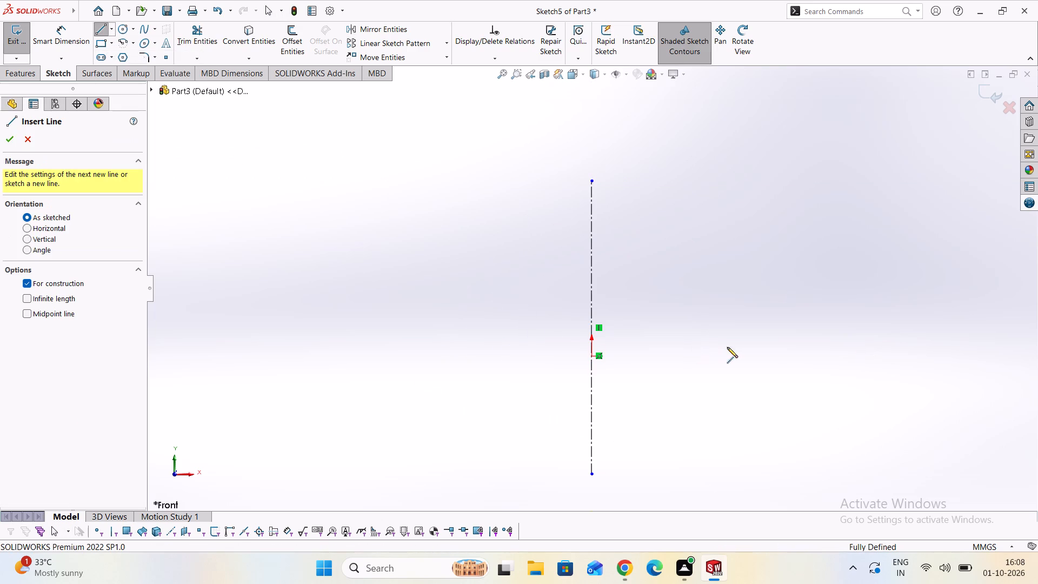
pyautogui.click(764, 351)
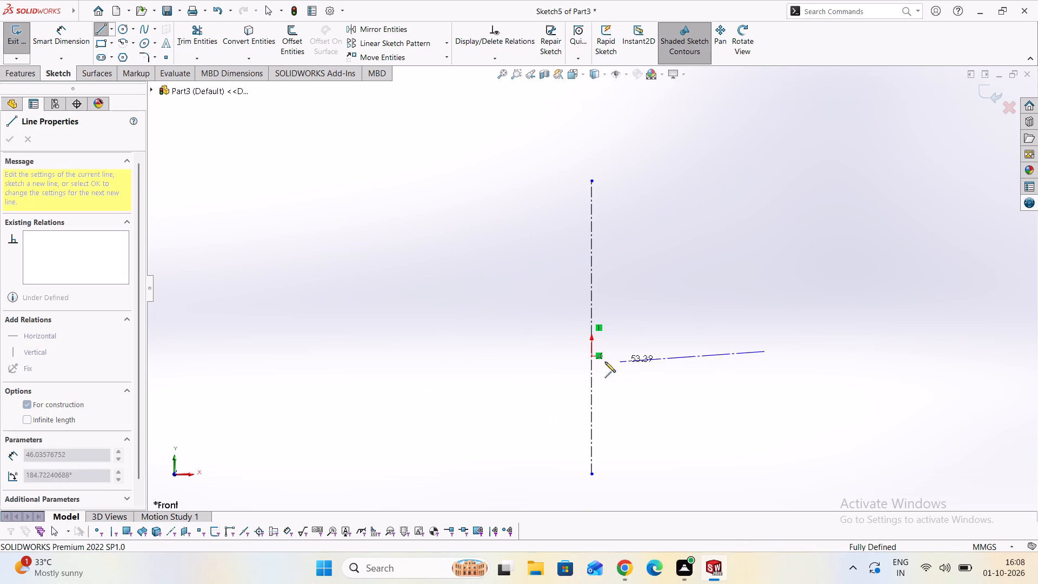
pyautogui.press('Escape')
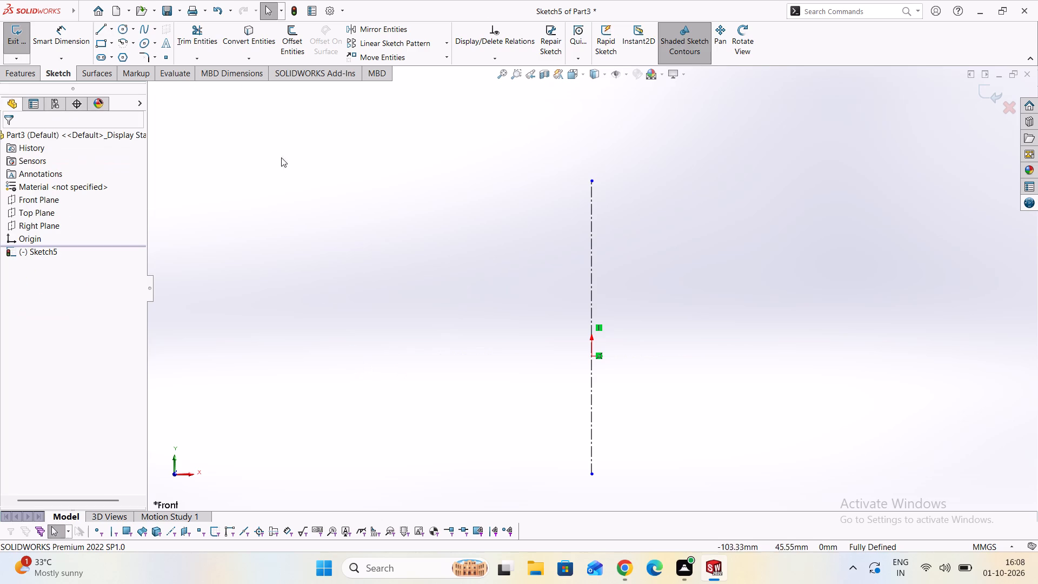
# Draw a horizontal centerline through the origin, crossing the vertical centerline and extending to both sides of it.
pyautogui.click(112, 31)
pyautogui.click(112, 56)
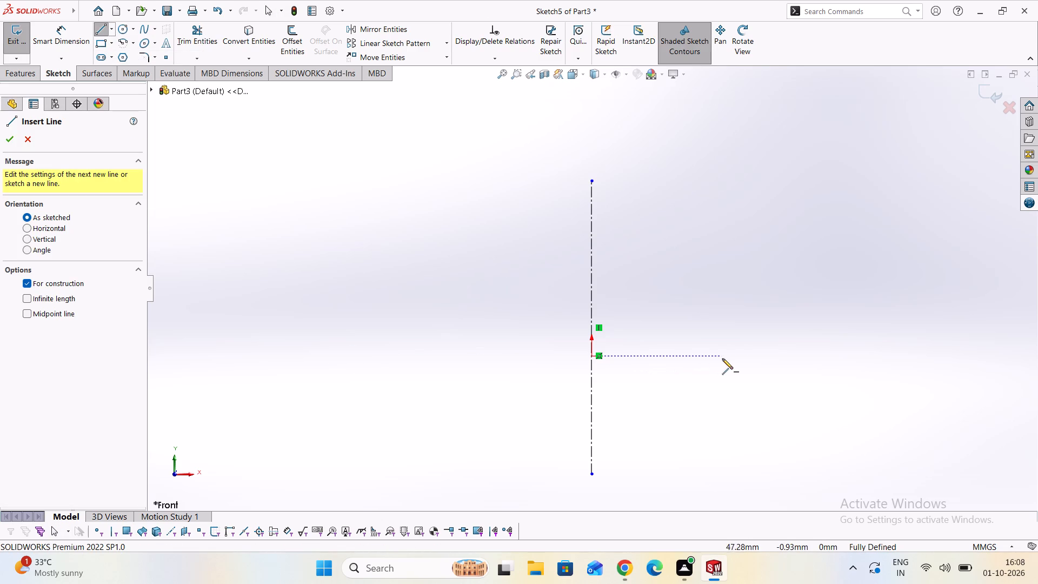
pyautogui.click(806, 358)
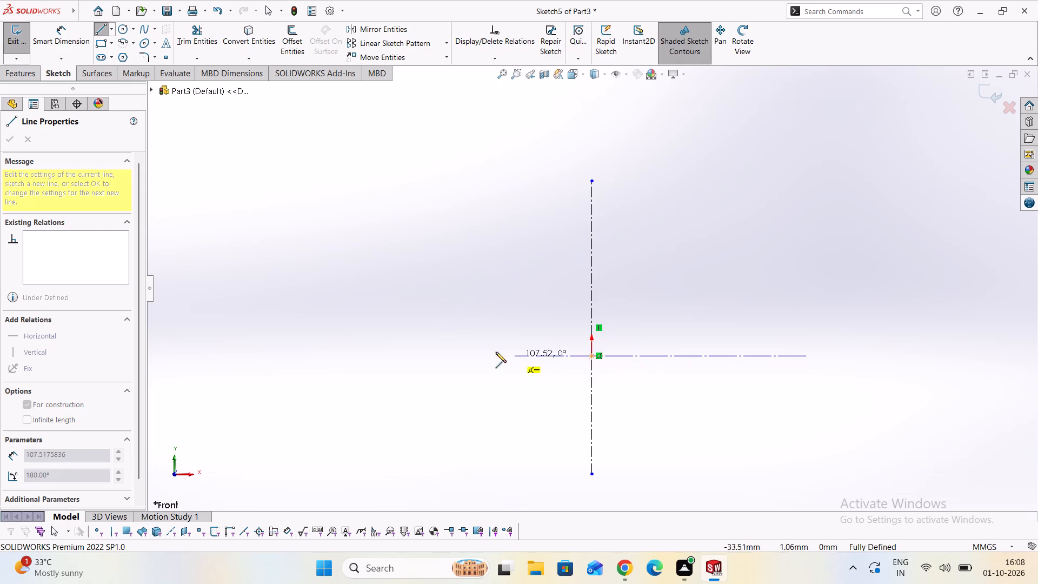
pyautogui.click(371, 355)
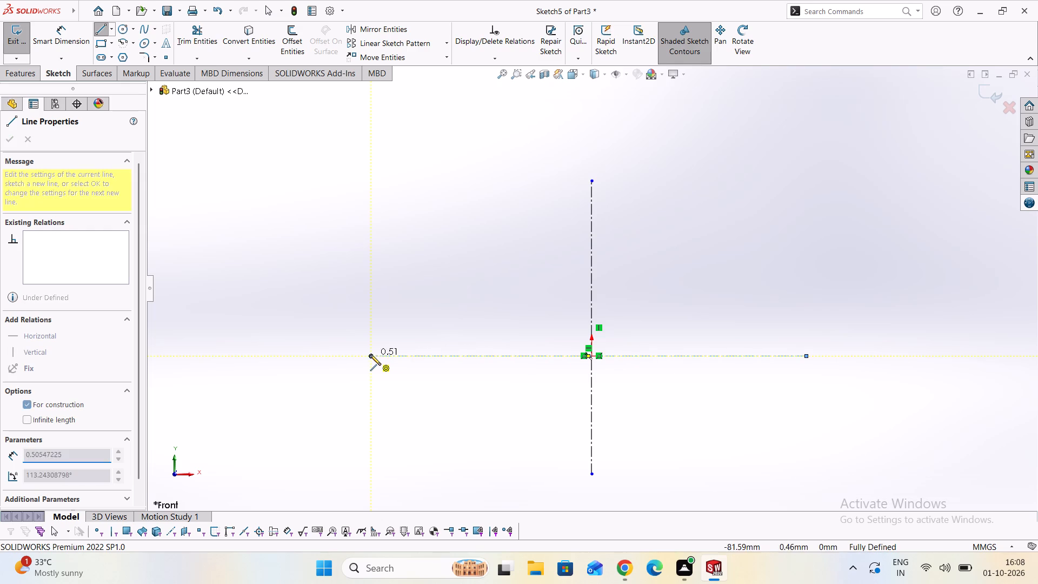
pyautogui.press('Escape')
pyautogui.scroll(-2, 601, 371)
pyautogui.scroll(2, 630, 400)
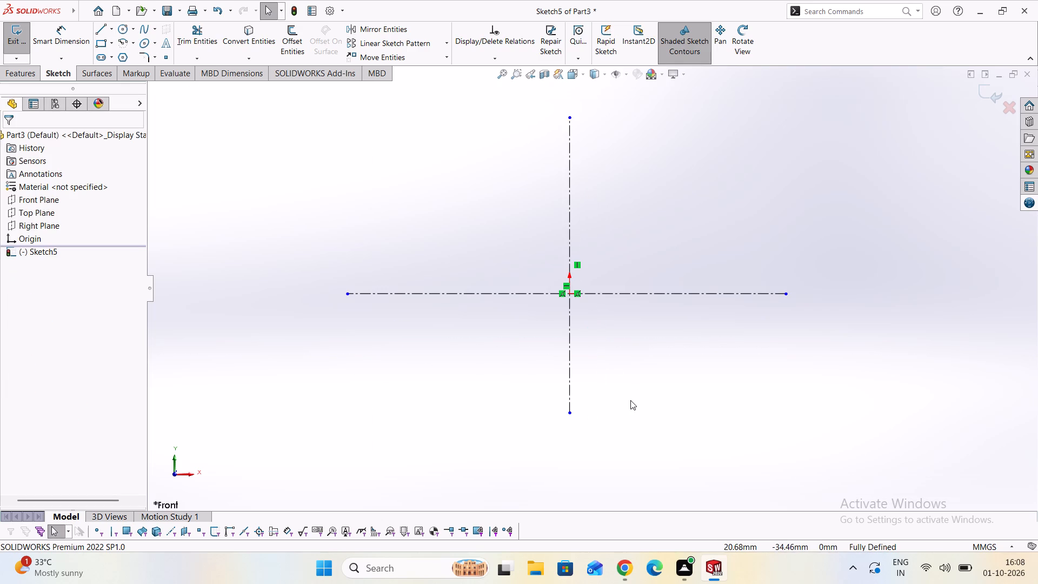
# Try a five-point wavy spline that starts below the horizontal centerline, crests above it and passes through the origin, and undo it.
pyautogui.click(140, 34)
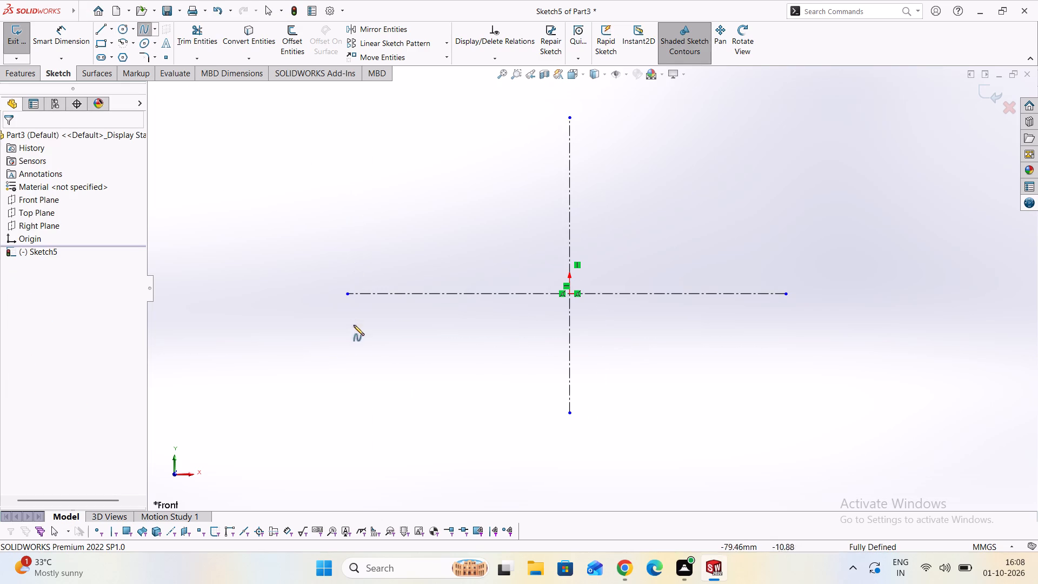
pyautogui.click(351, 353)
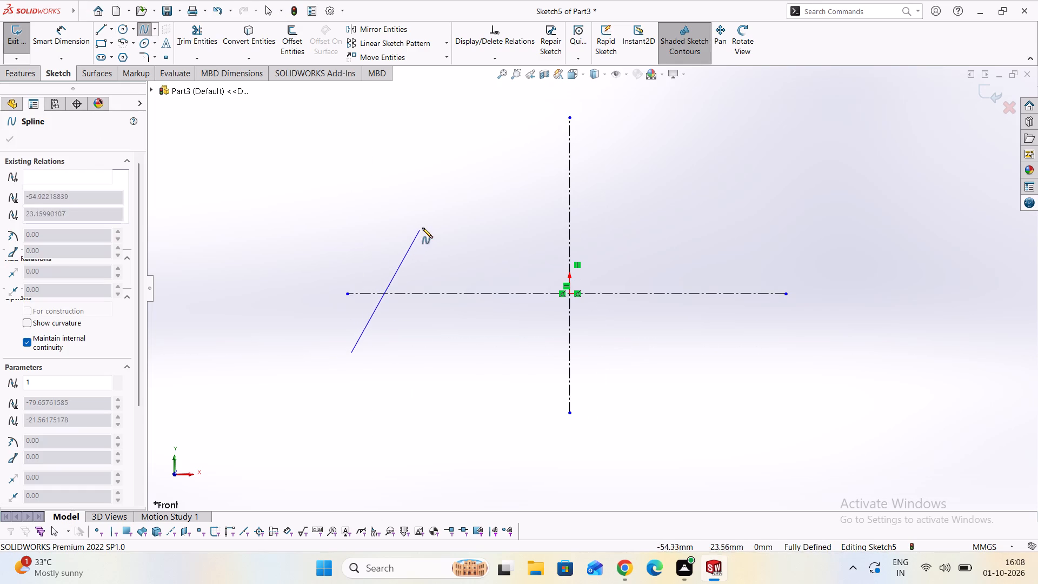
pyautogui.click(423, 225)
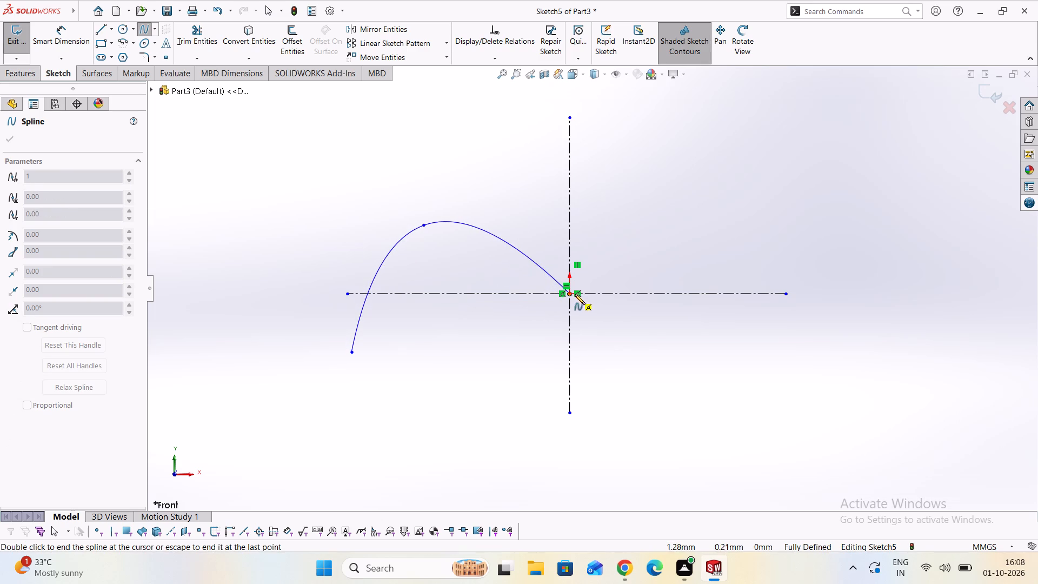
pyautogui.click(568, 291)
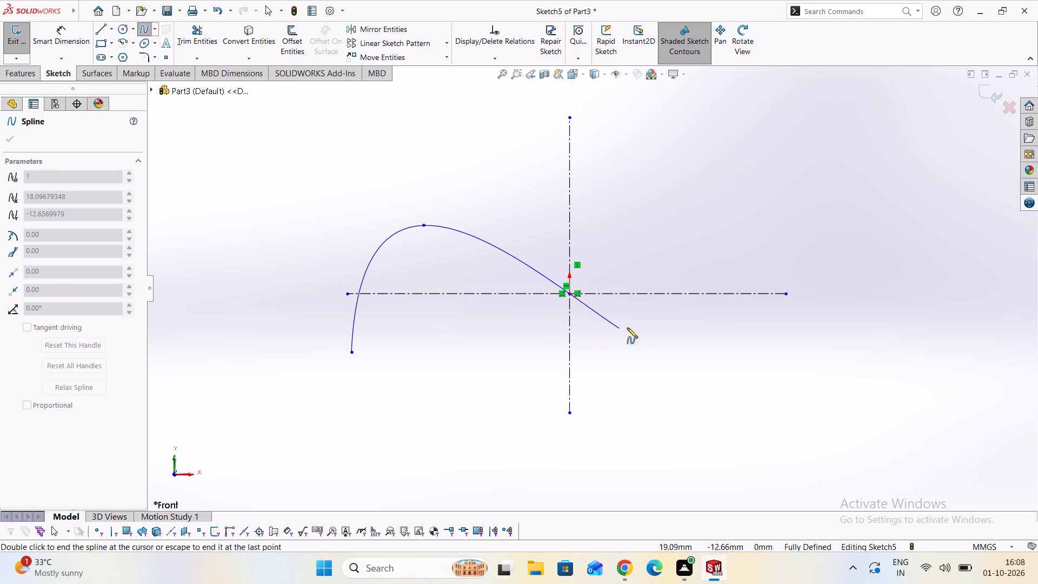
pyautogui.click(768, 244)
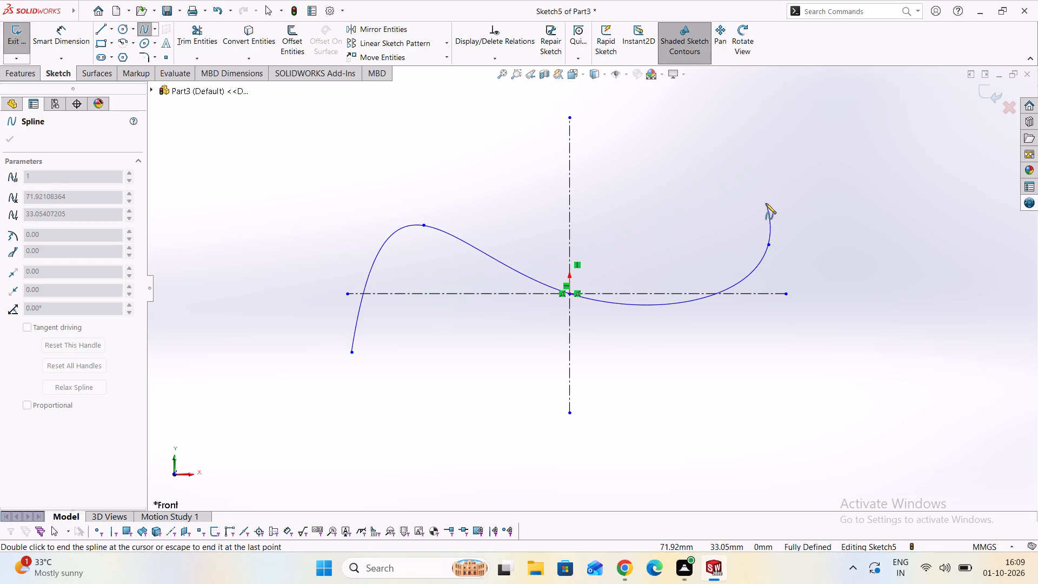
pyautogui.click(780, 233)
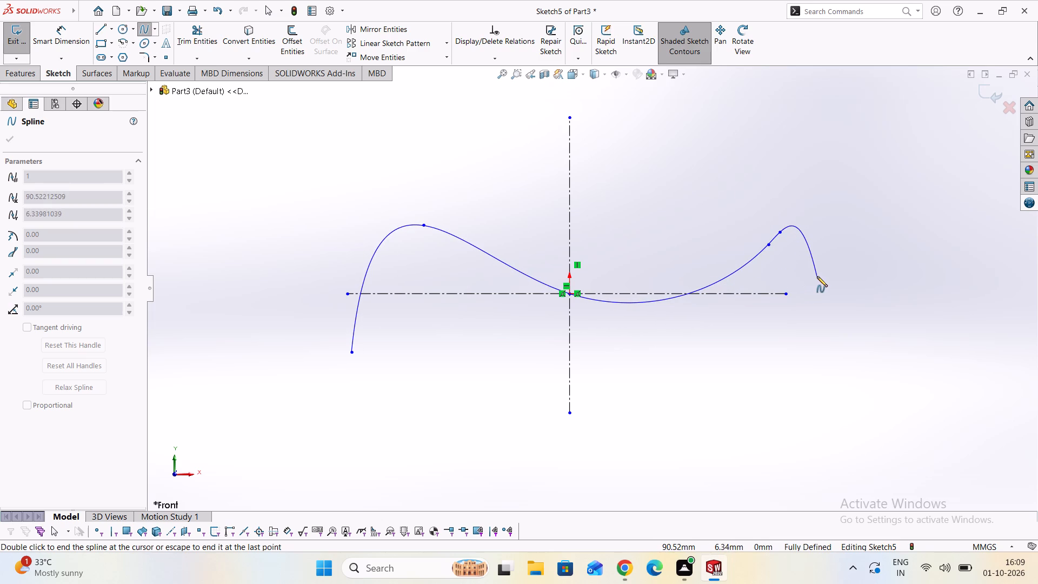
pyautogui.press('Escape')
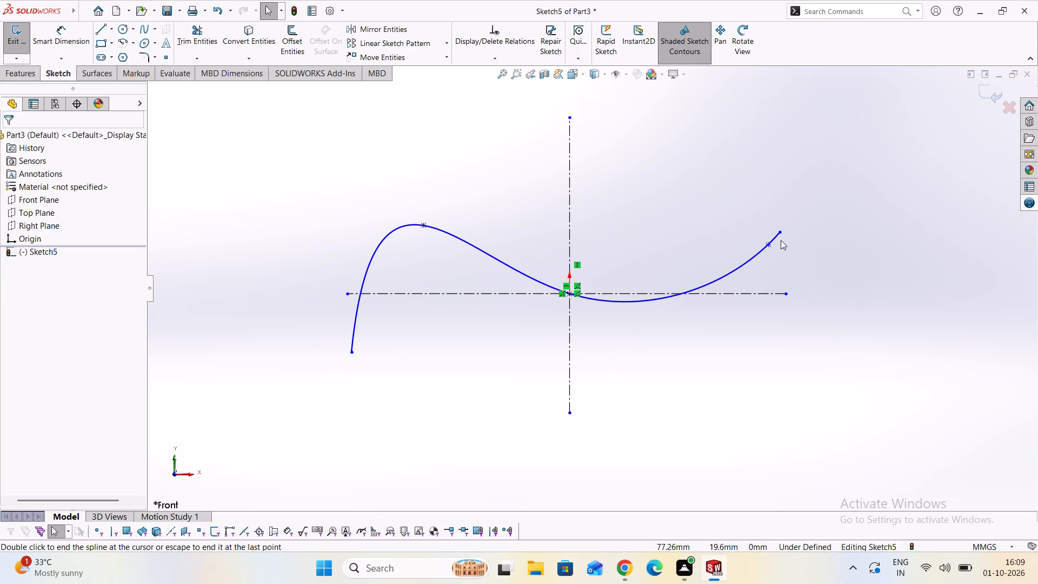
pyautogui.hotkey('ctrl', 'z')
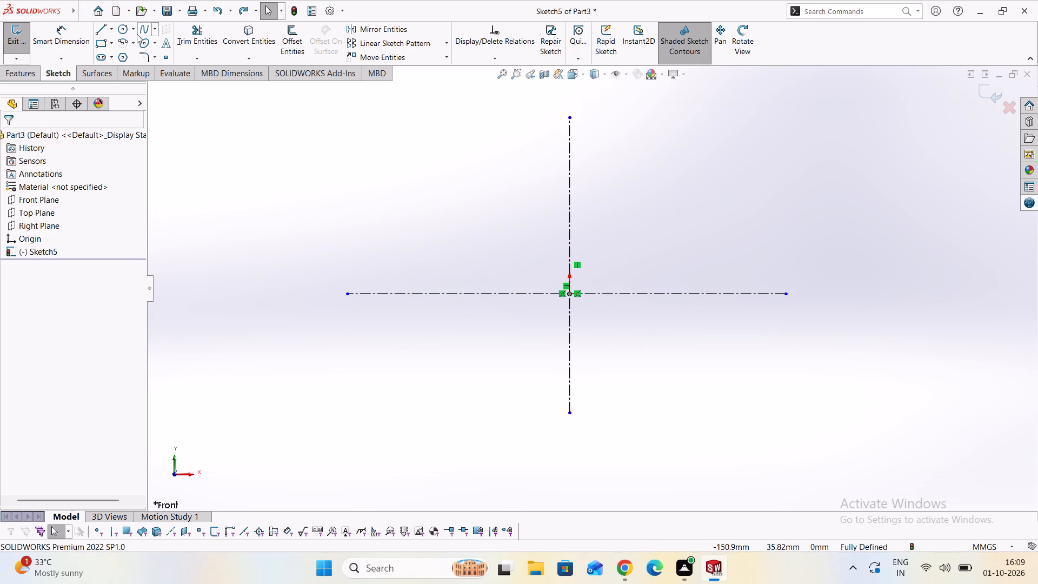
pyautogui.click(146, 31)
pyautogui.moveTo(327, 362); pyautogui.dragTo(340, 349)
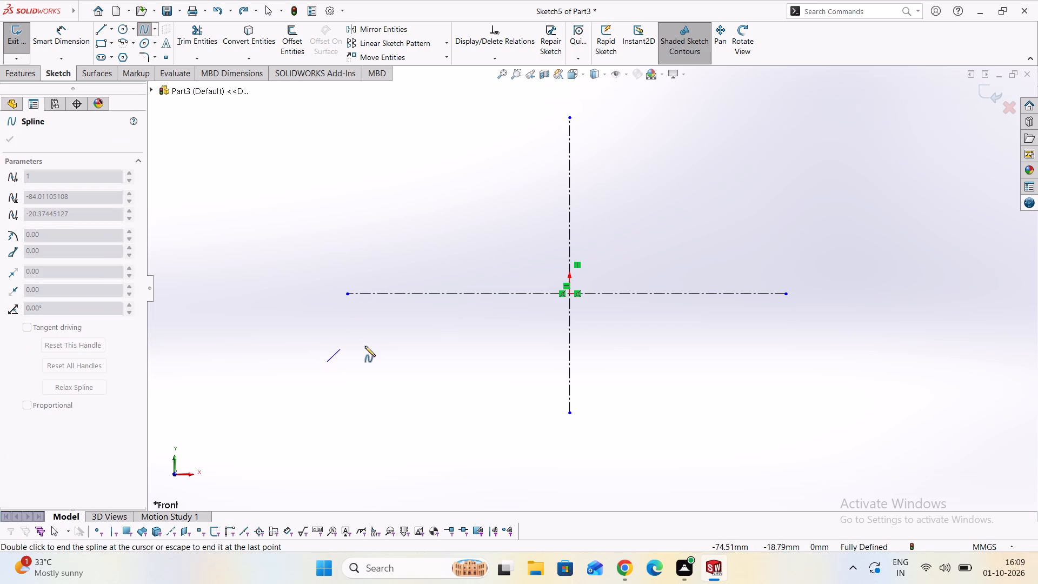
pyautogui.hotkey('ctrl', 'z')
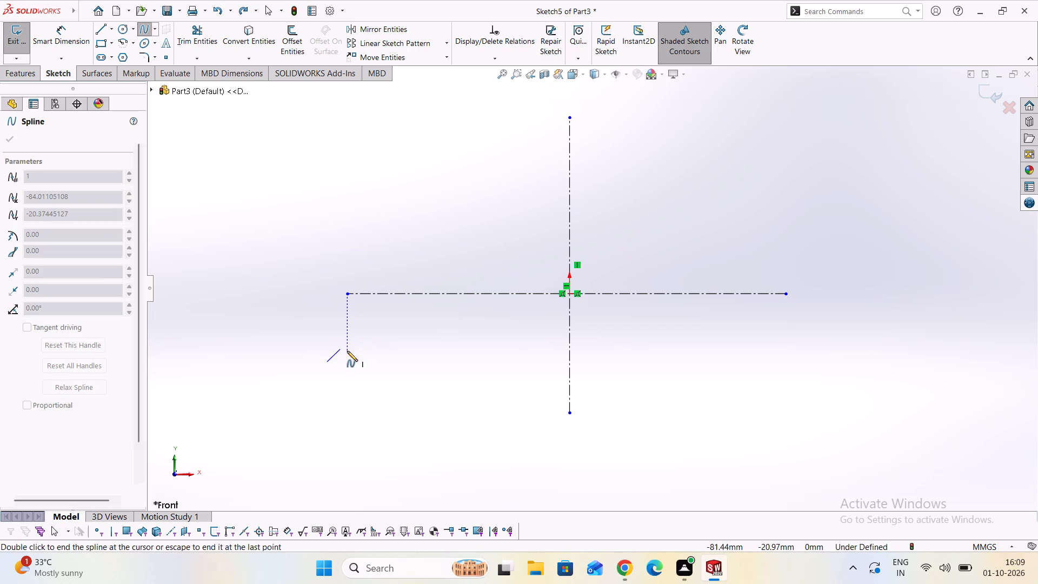
# Draw a five-point wavy spline with two crests above the horizontal centerline, a trough between them, and both ends about 19 mm below it.
pyautogui.click(142, 34)
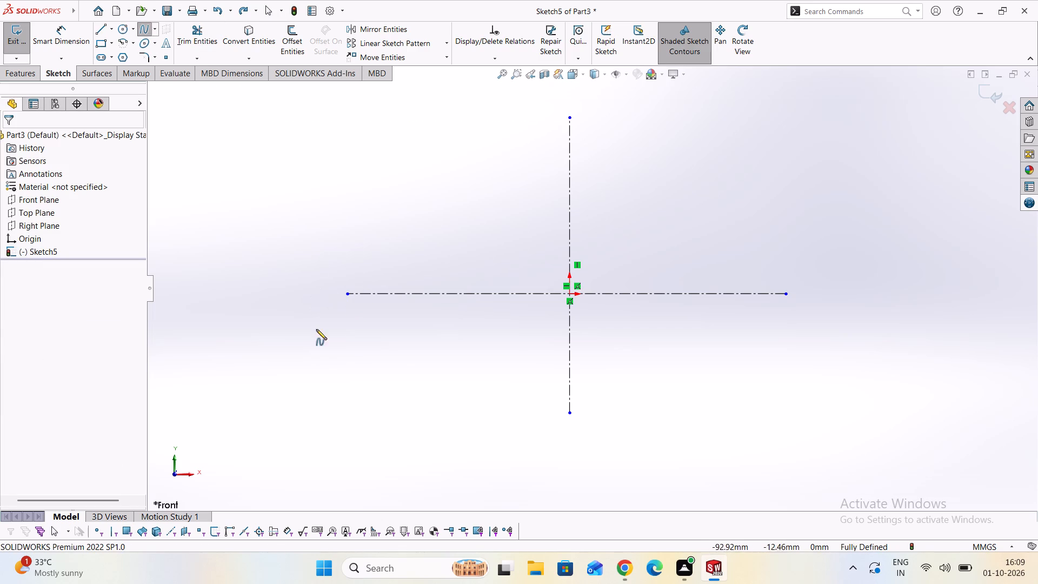
pyautogui.click(342, 347)
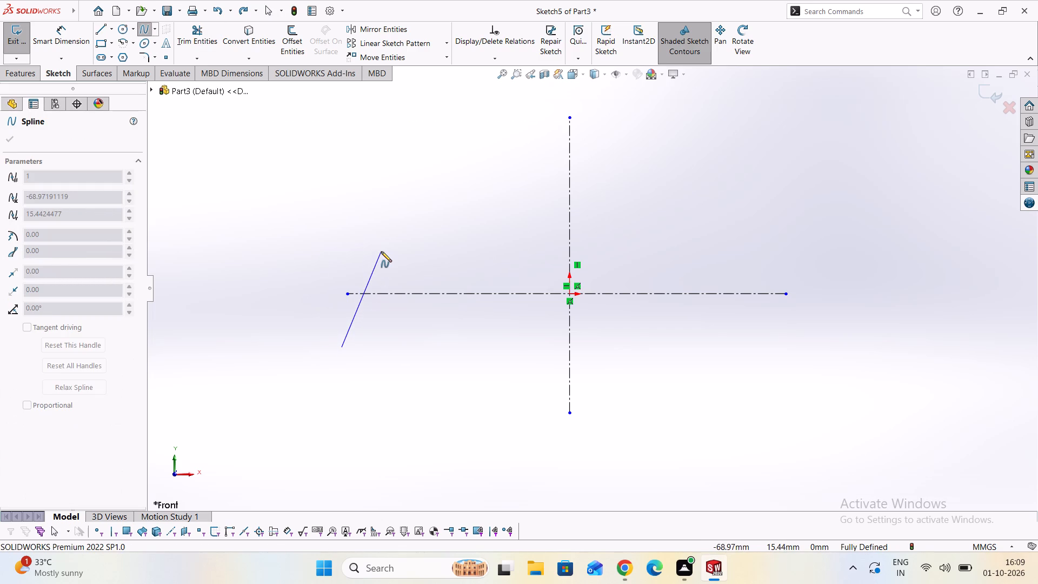
pyautogui.click(390, 242)
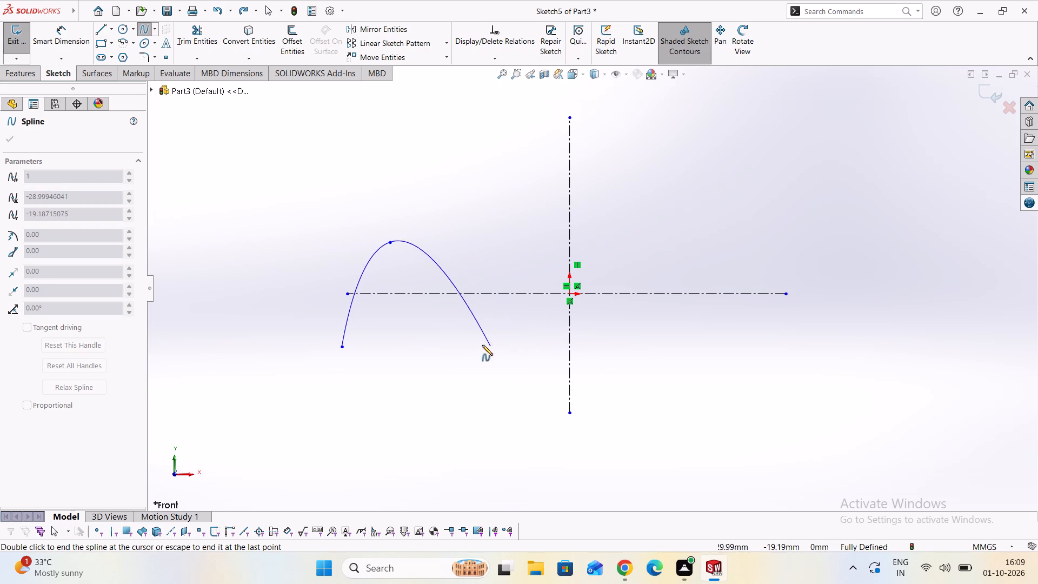
pyautogui.click(502, 344)
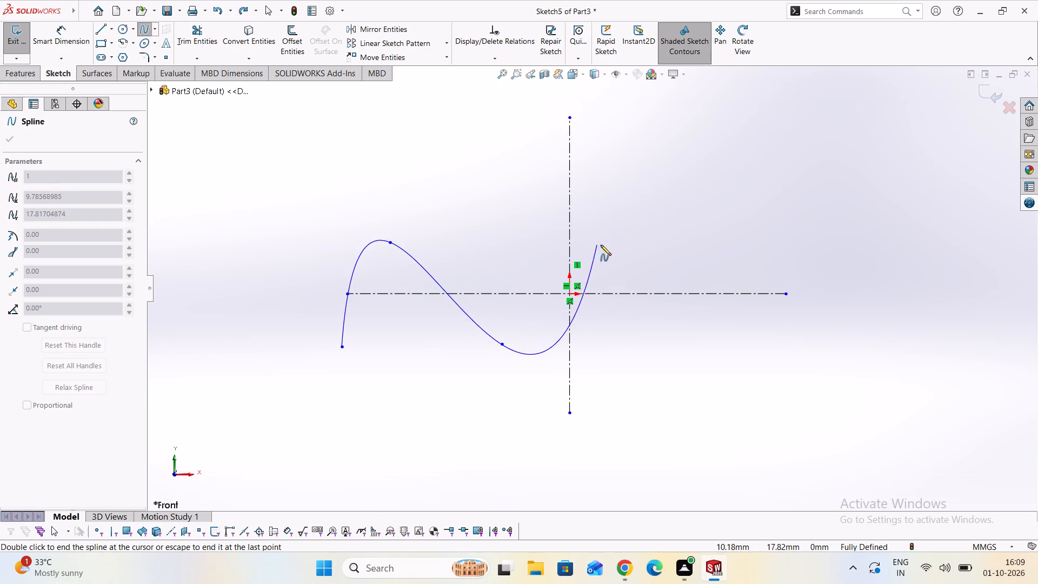
pyautogui.click(662, 253)
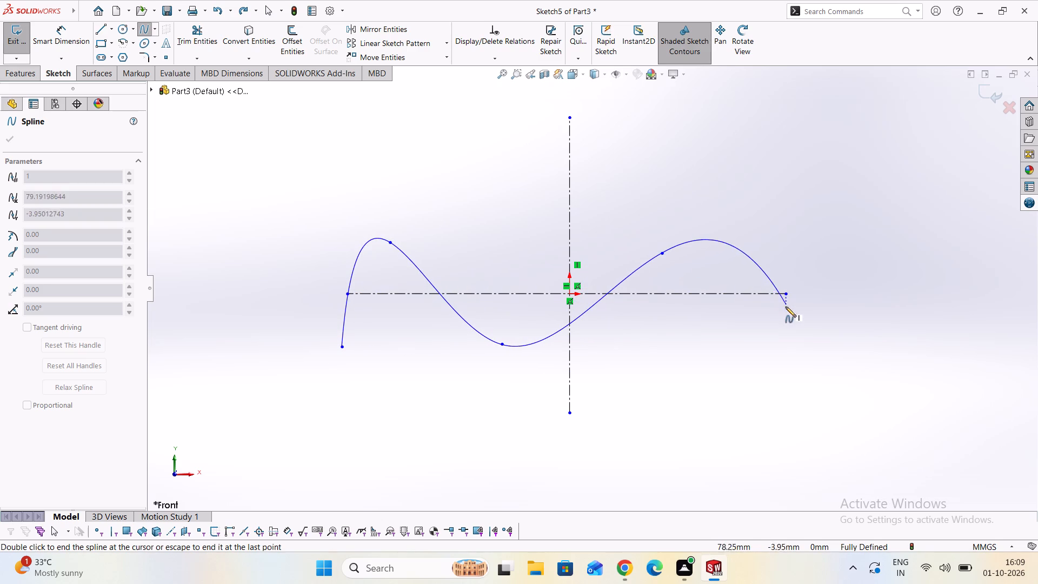
pyautogui.click(795, 347)
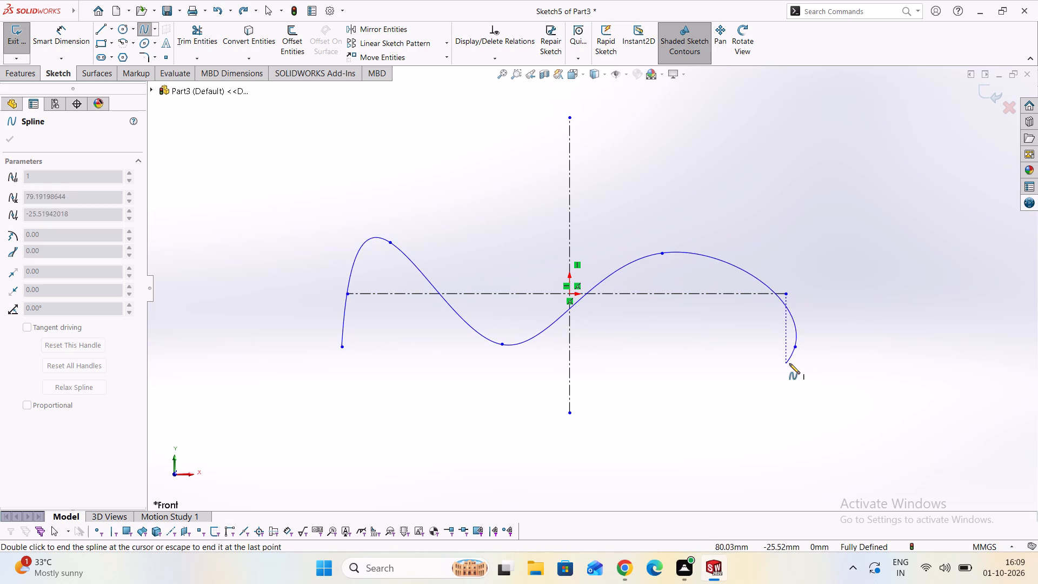
pyautogui.press('Escape')
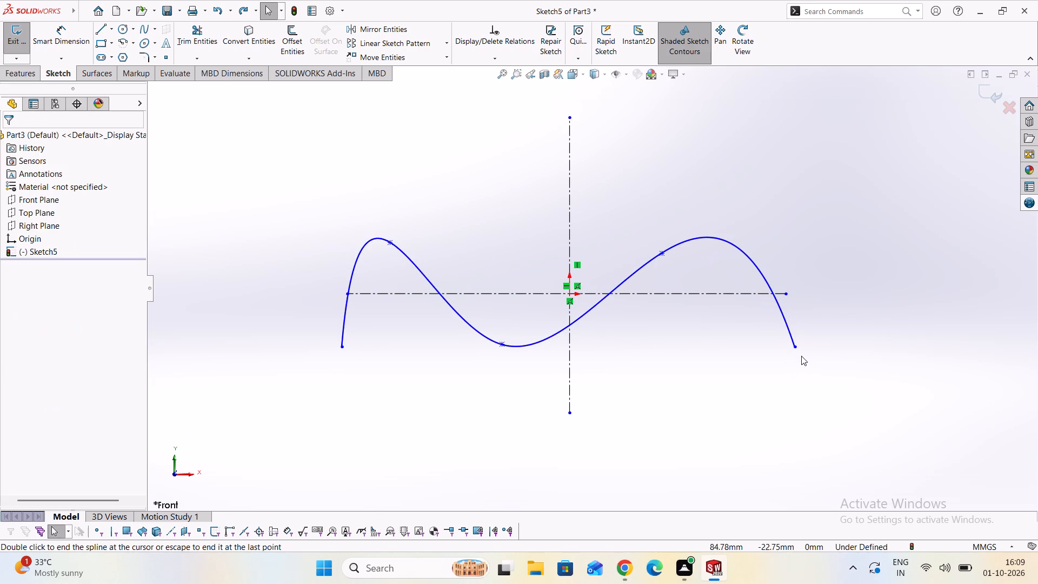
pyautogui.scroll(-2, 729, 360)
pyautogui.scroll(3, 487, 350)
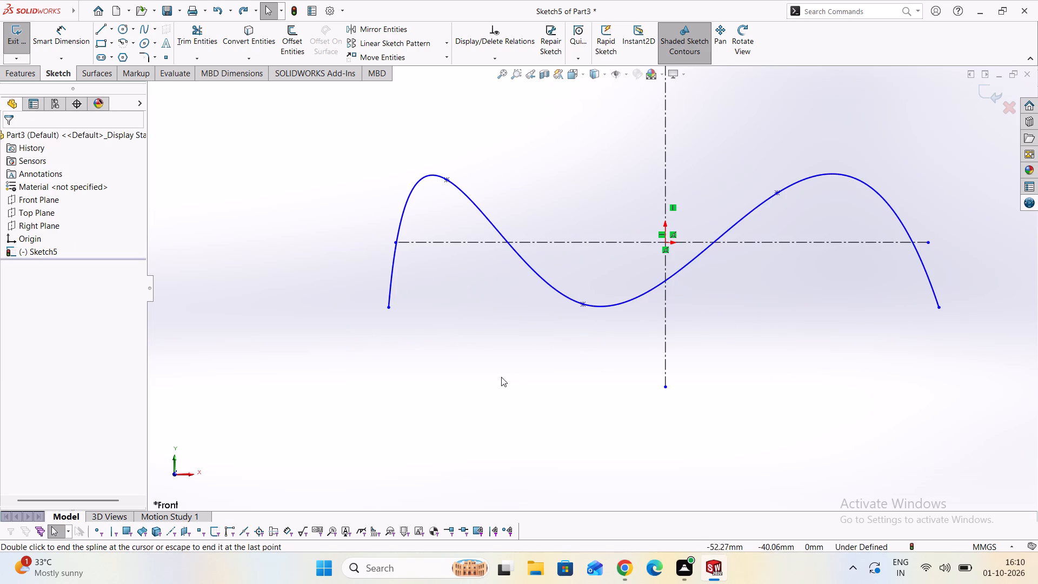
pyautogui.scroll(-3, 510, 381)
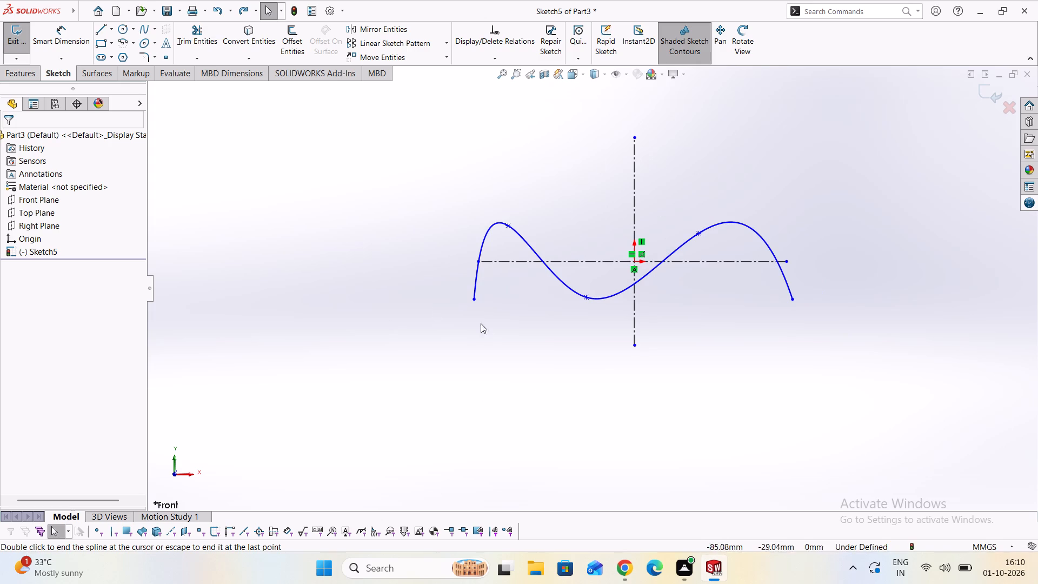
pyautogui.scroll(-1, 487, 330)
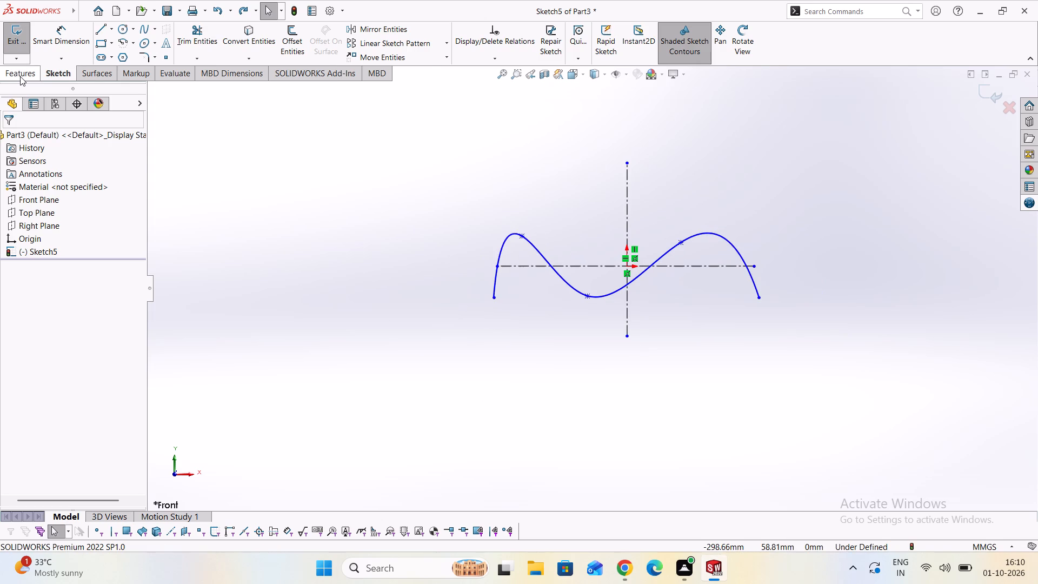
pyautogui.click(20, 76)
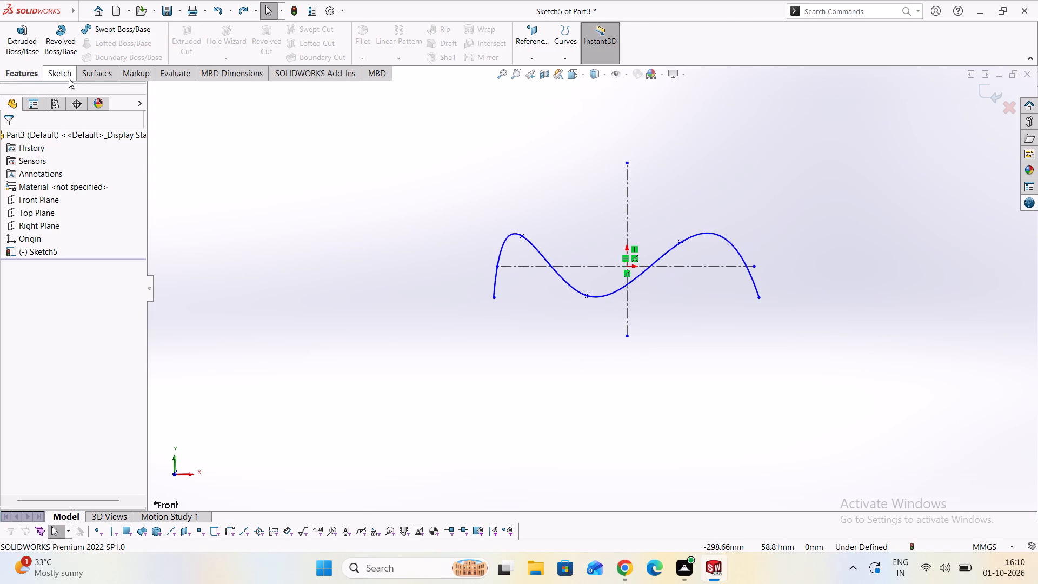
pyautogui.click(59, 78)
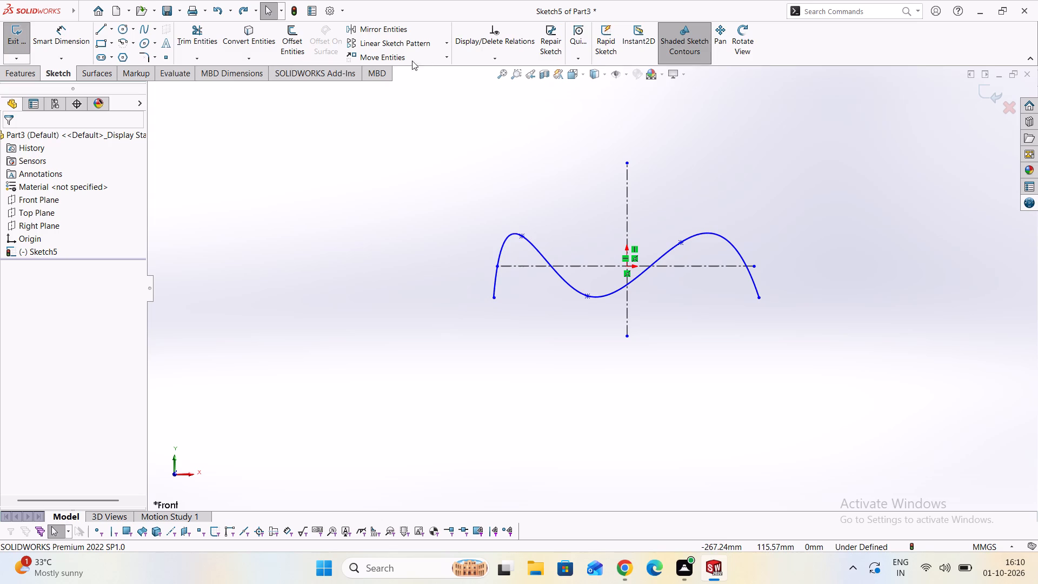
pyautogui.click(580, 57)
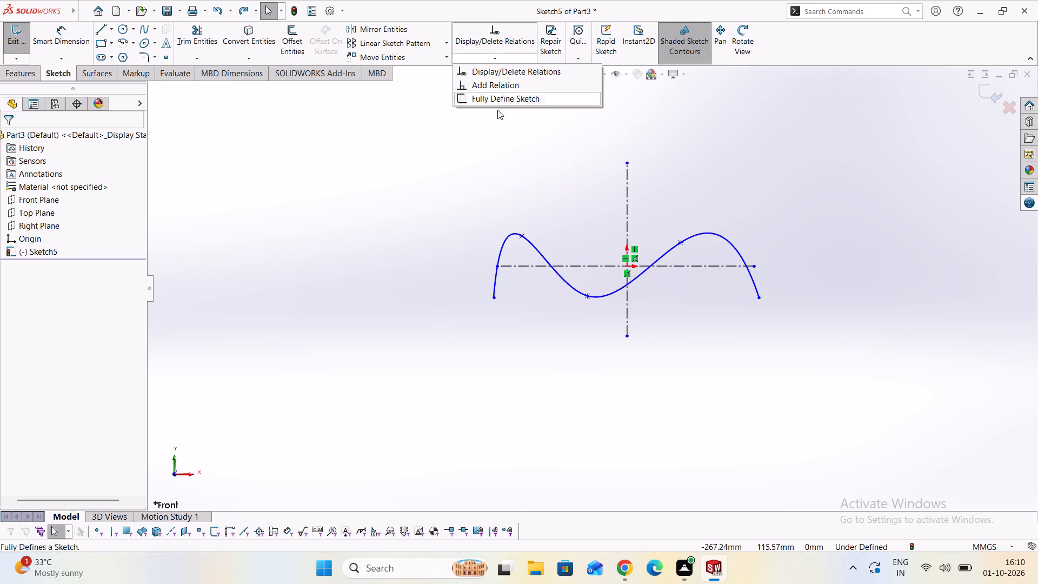
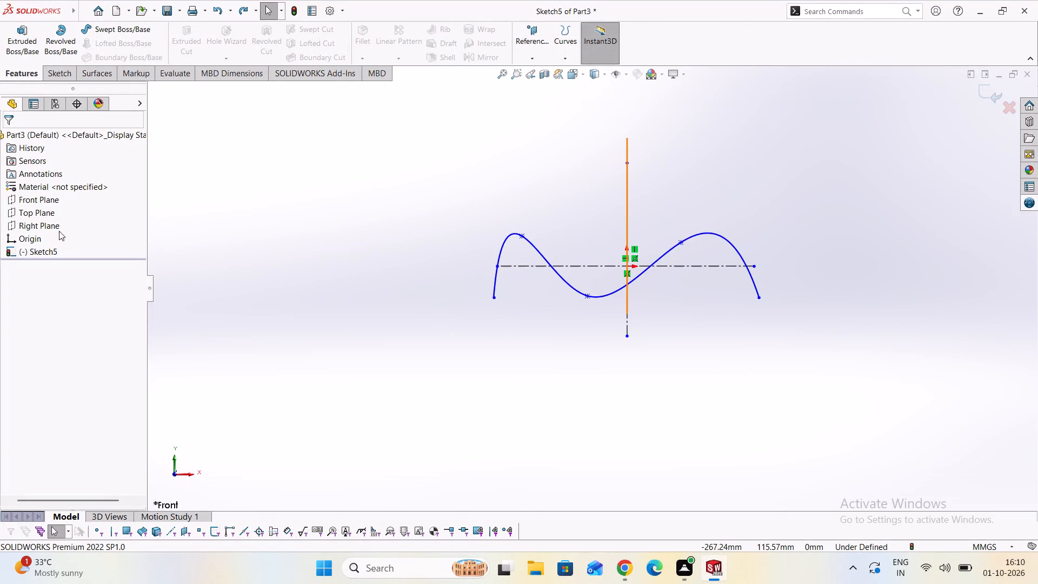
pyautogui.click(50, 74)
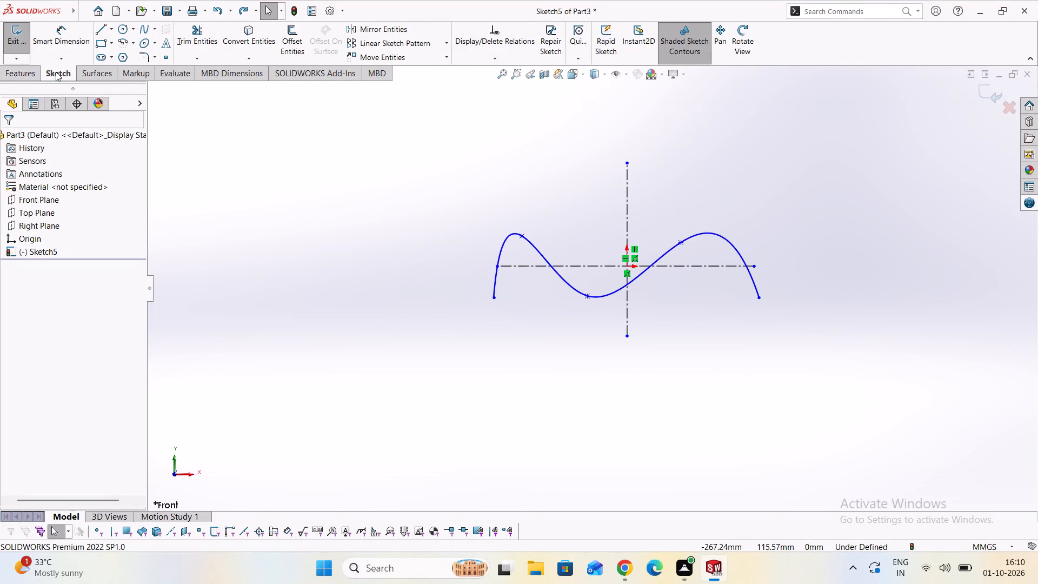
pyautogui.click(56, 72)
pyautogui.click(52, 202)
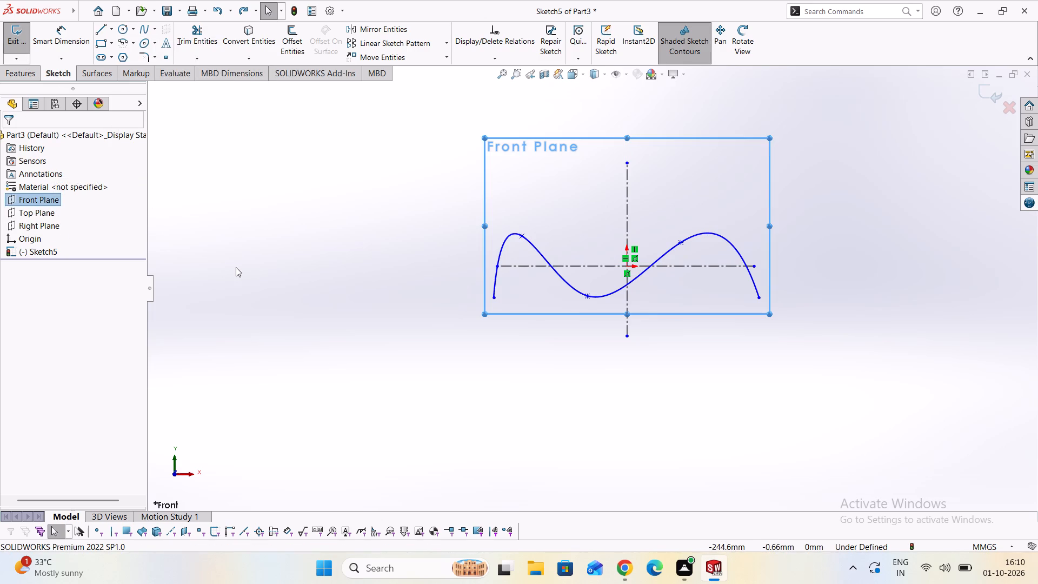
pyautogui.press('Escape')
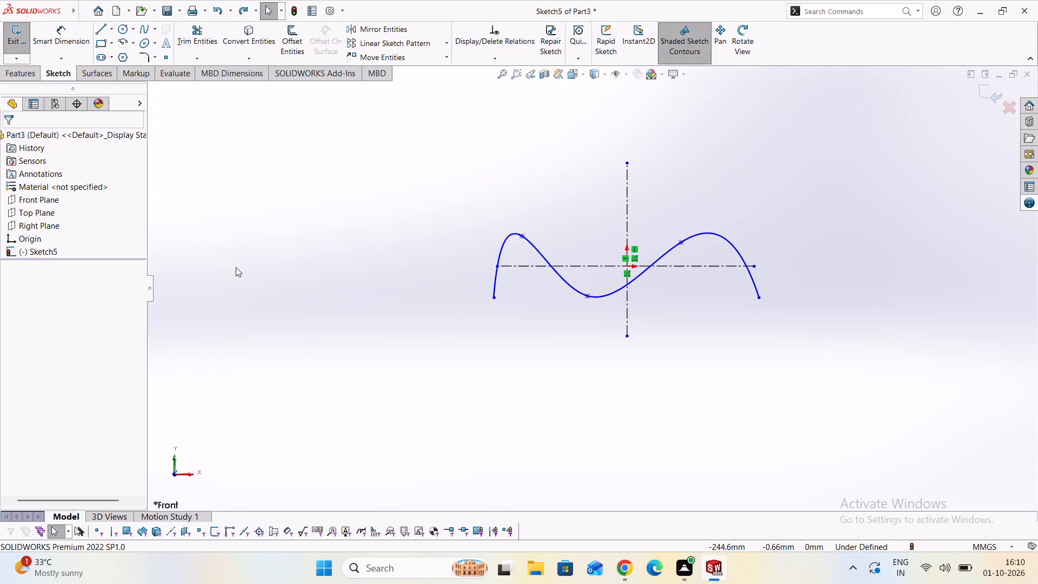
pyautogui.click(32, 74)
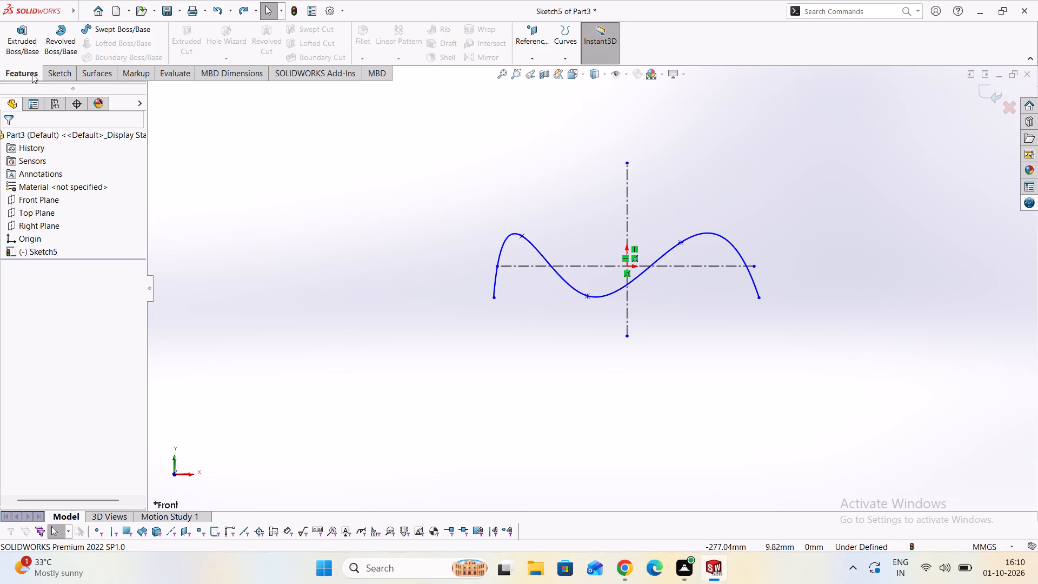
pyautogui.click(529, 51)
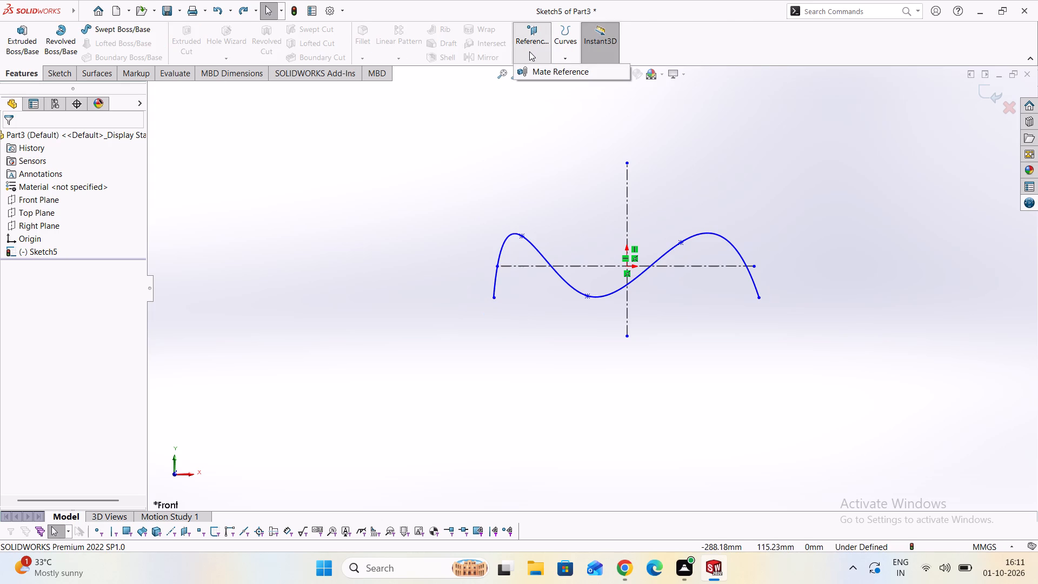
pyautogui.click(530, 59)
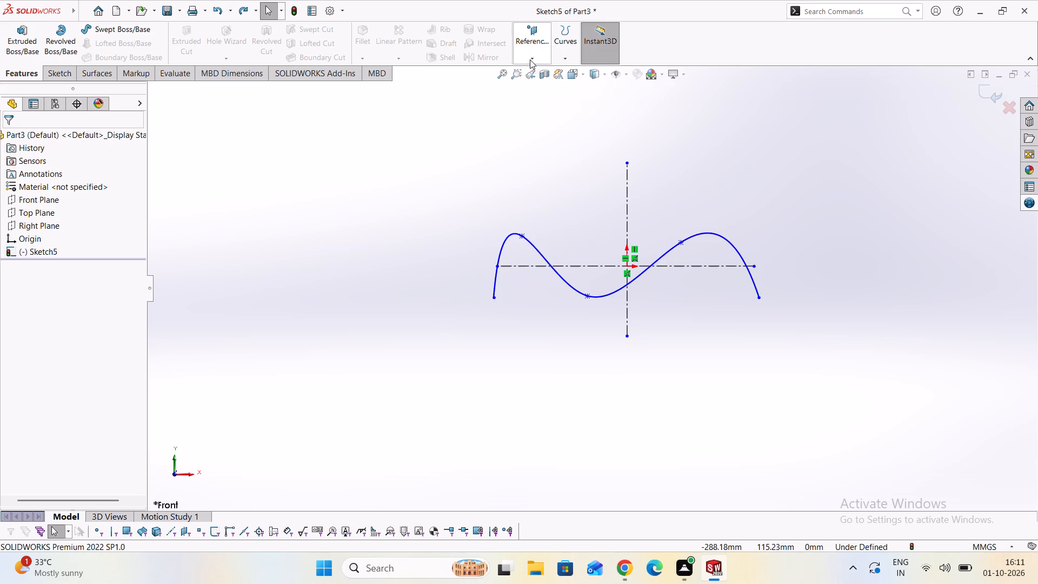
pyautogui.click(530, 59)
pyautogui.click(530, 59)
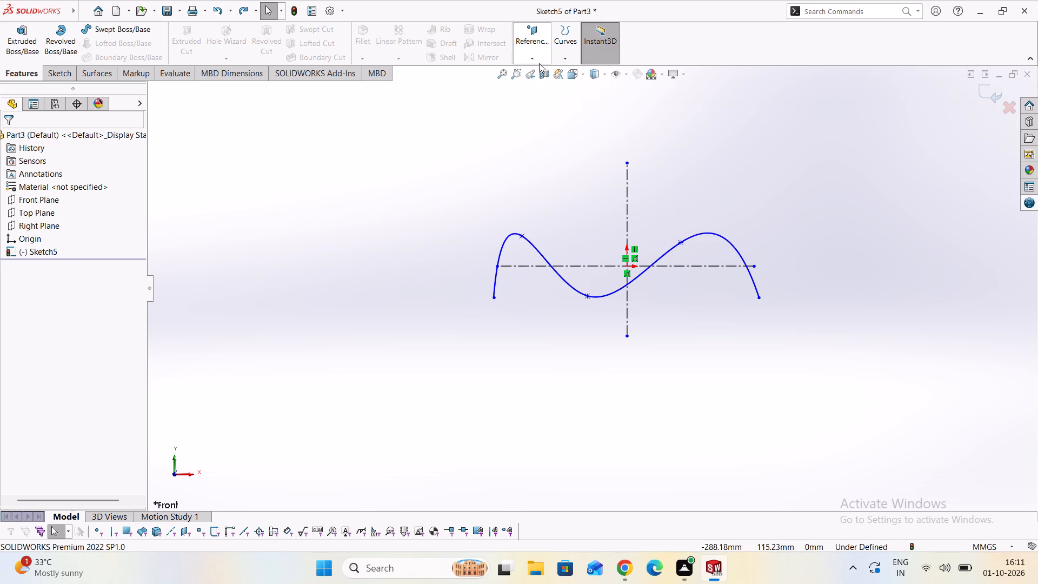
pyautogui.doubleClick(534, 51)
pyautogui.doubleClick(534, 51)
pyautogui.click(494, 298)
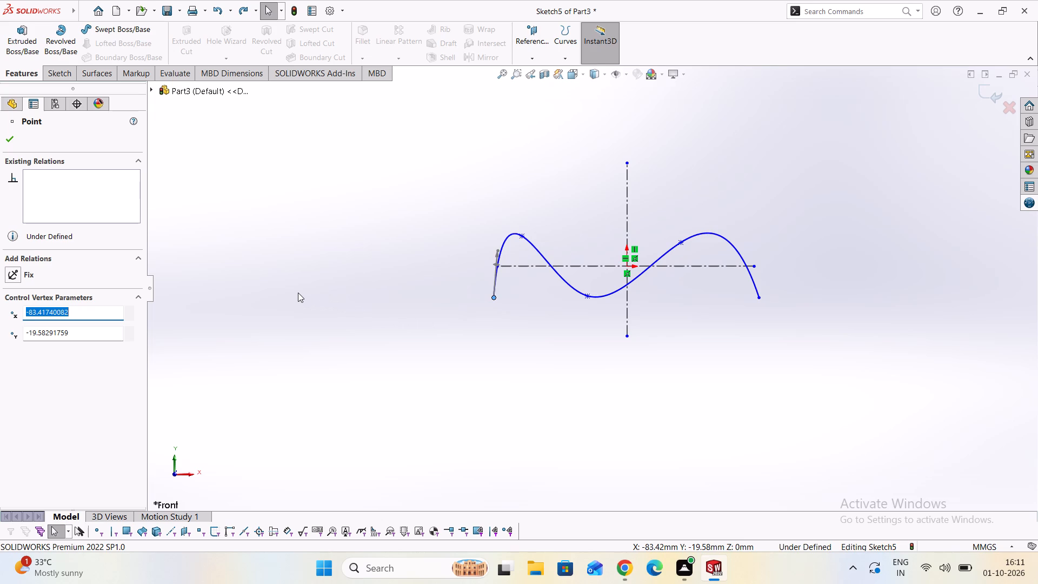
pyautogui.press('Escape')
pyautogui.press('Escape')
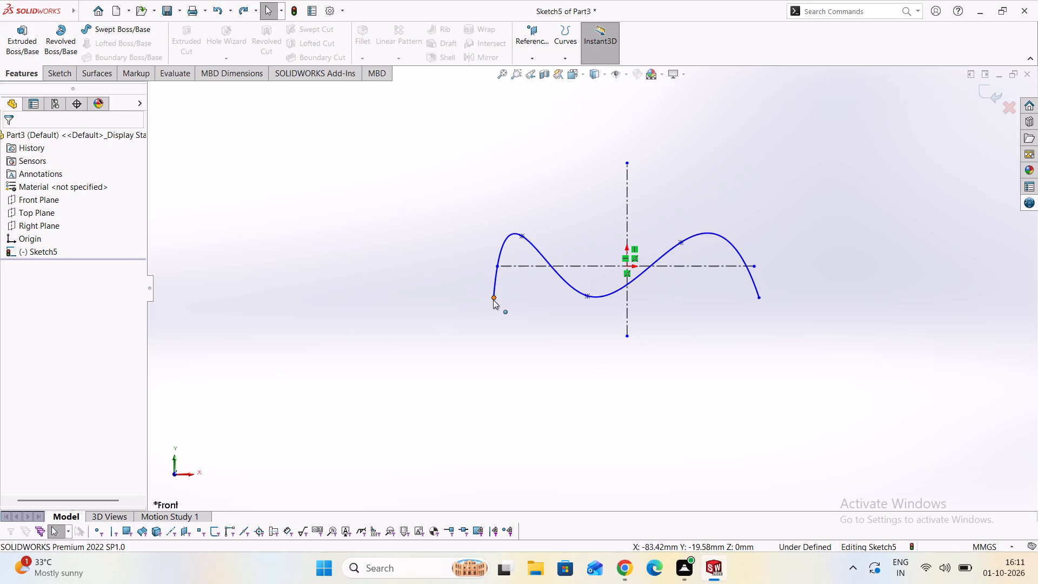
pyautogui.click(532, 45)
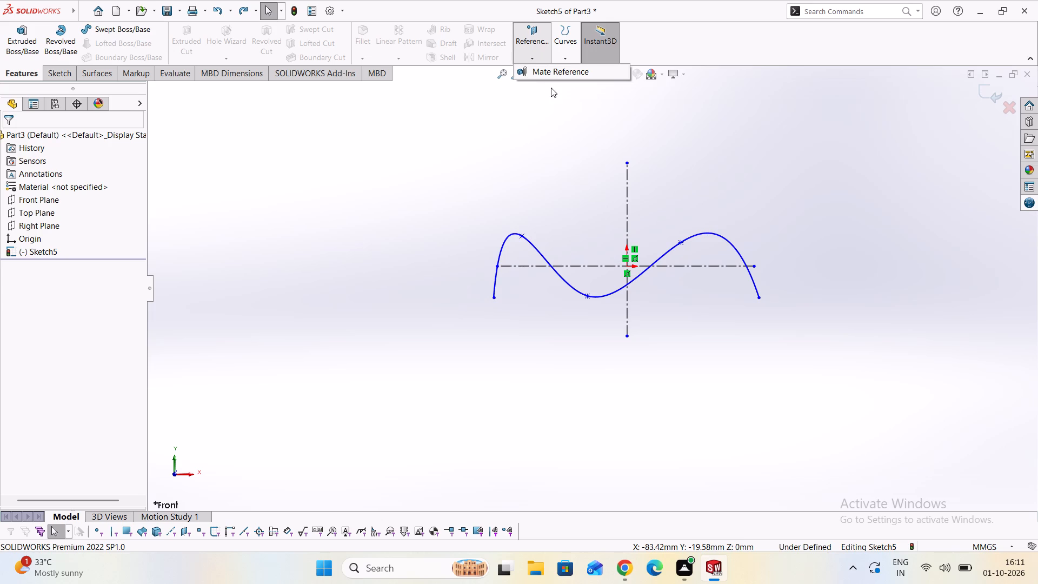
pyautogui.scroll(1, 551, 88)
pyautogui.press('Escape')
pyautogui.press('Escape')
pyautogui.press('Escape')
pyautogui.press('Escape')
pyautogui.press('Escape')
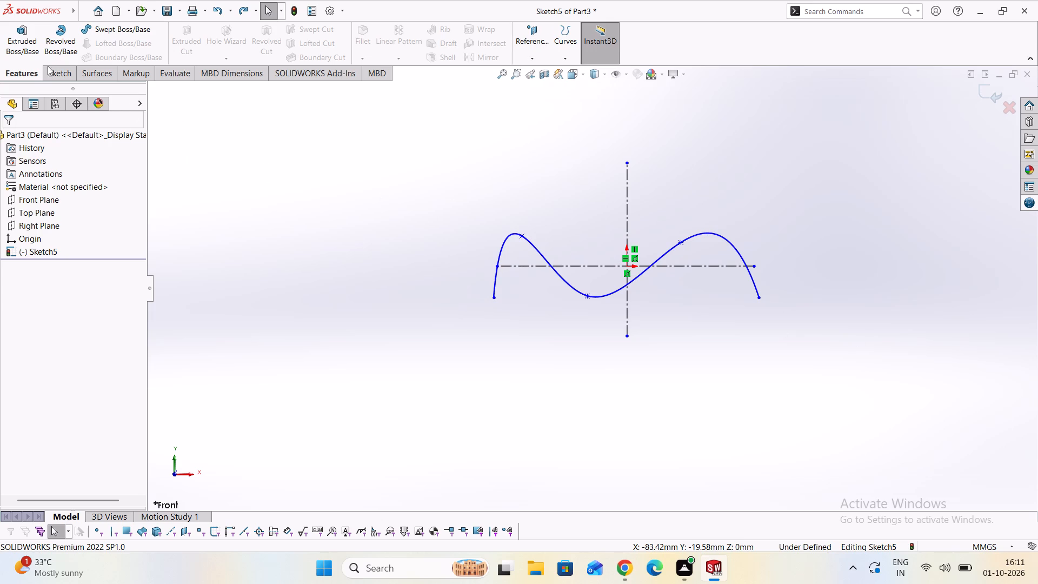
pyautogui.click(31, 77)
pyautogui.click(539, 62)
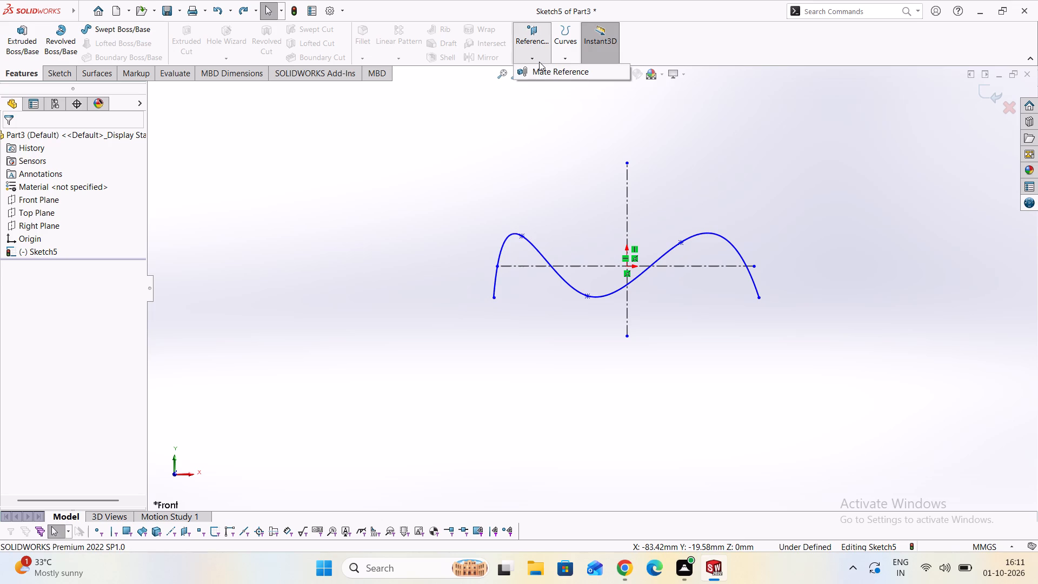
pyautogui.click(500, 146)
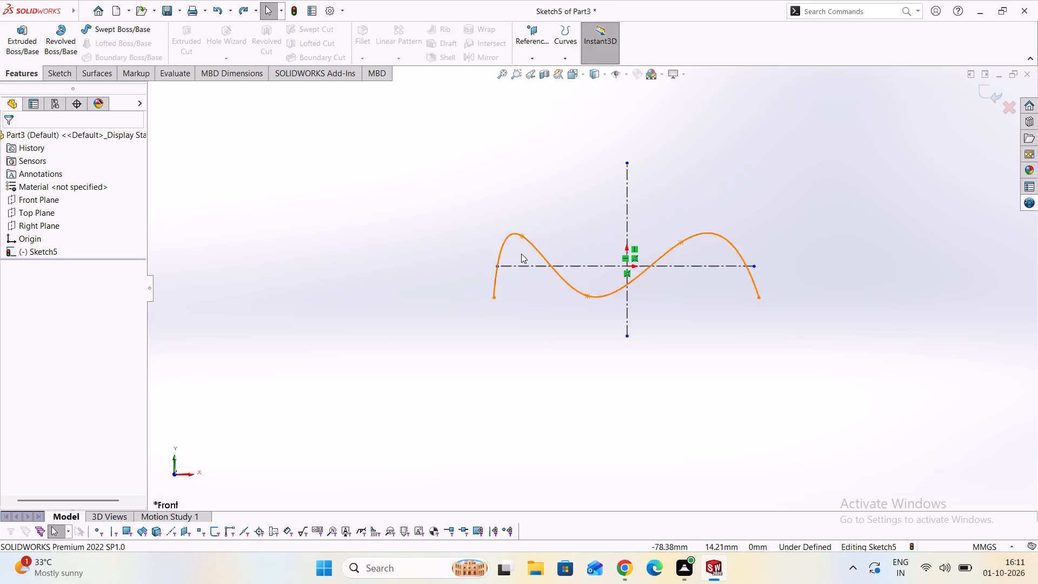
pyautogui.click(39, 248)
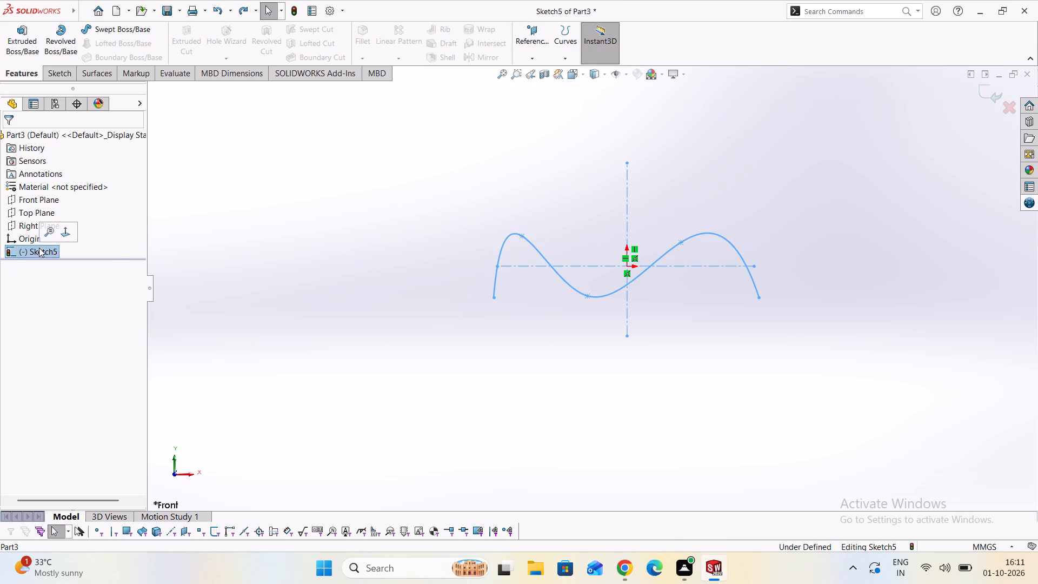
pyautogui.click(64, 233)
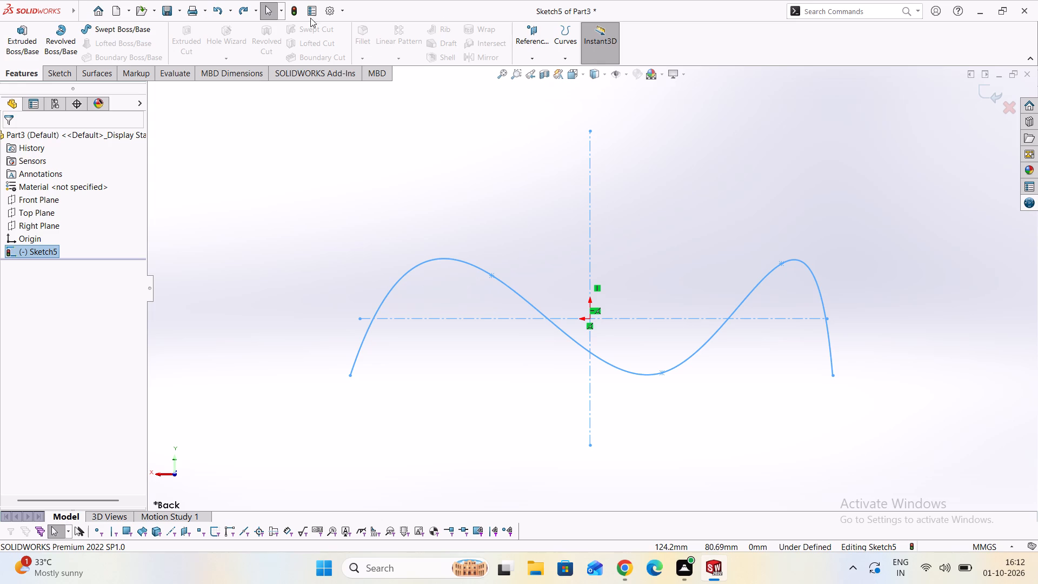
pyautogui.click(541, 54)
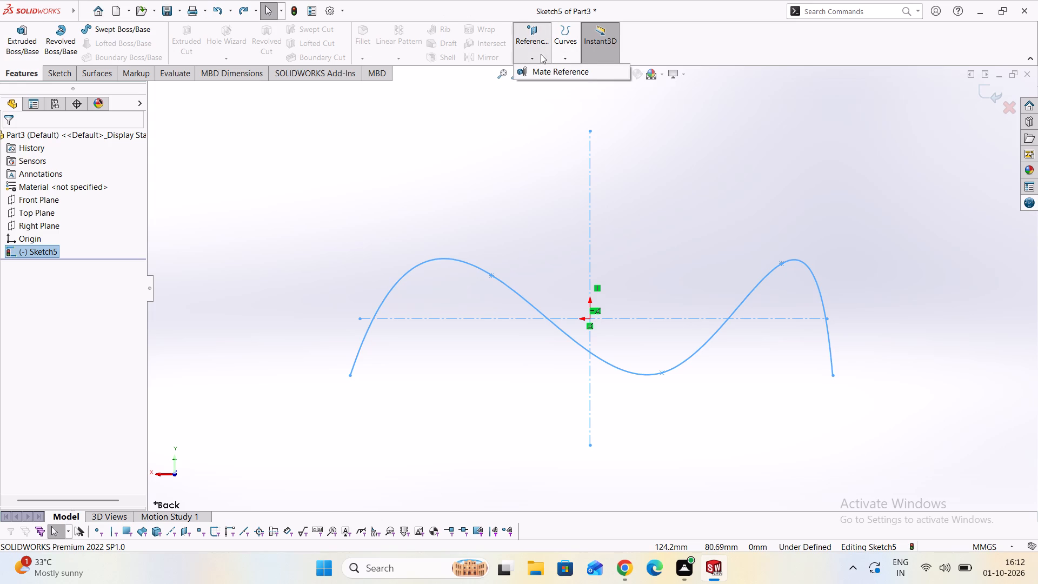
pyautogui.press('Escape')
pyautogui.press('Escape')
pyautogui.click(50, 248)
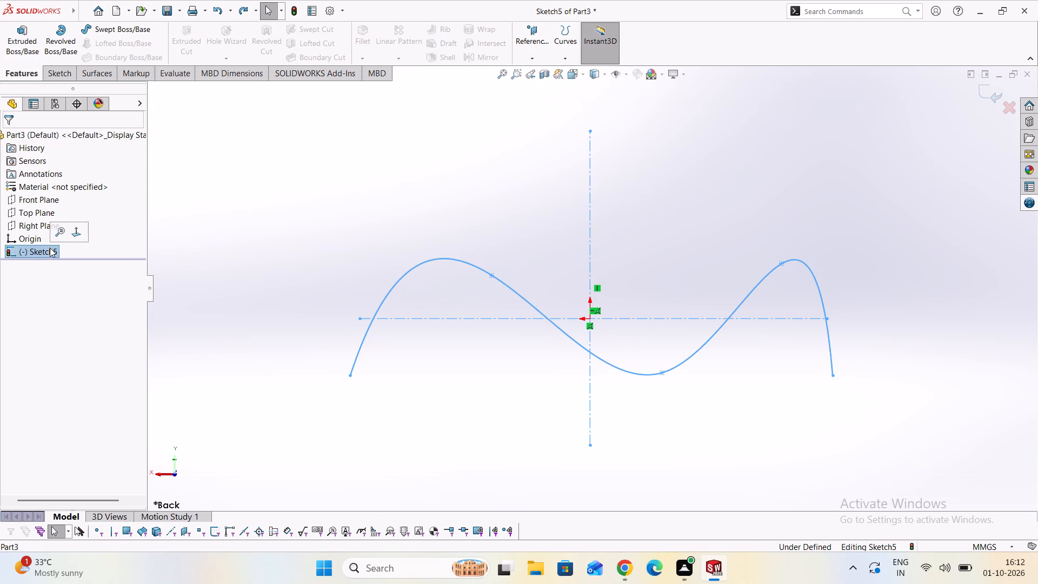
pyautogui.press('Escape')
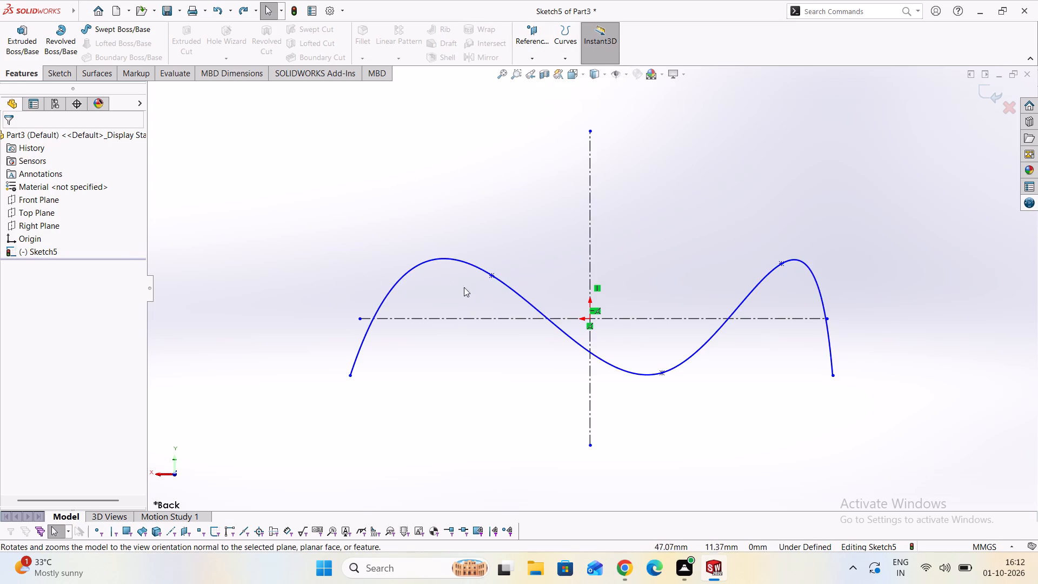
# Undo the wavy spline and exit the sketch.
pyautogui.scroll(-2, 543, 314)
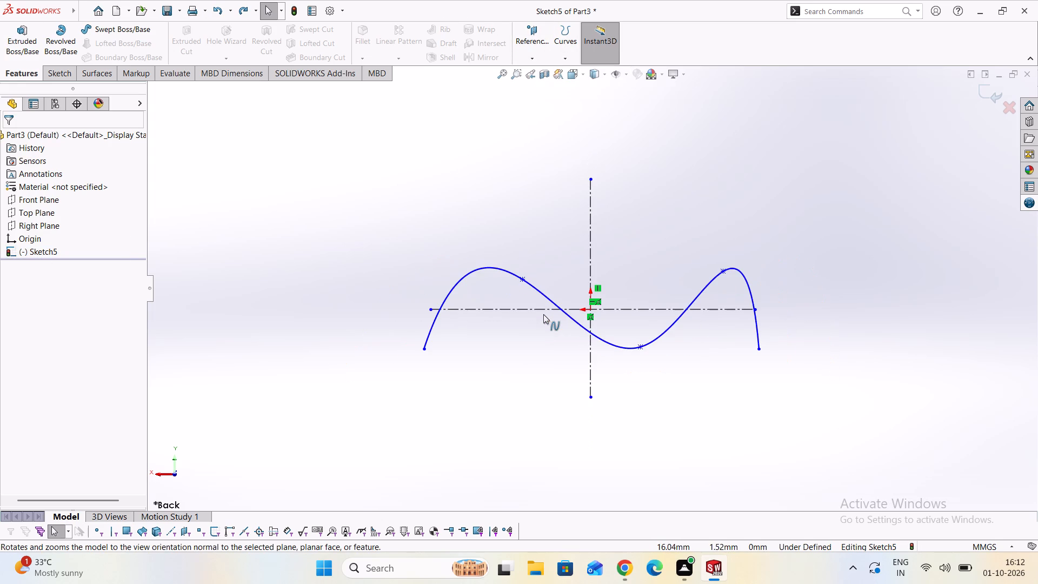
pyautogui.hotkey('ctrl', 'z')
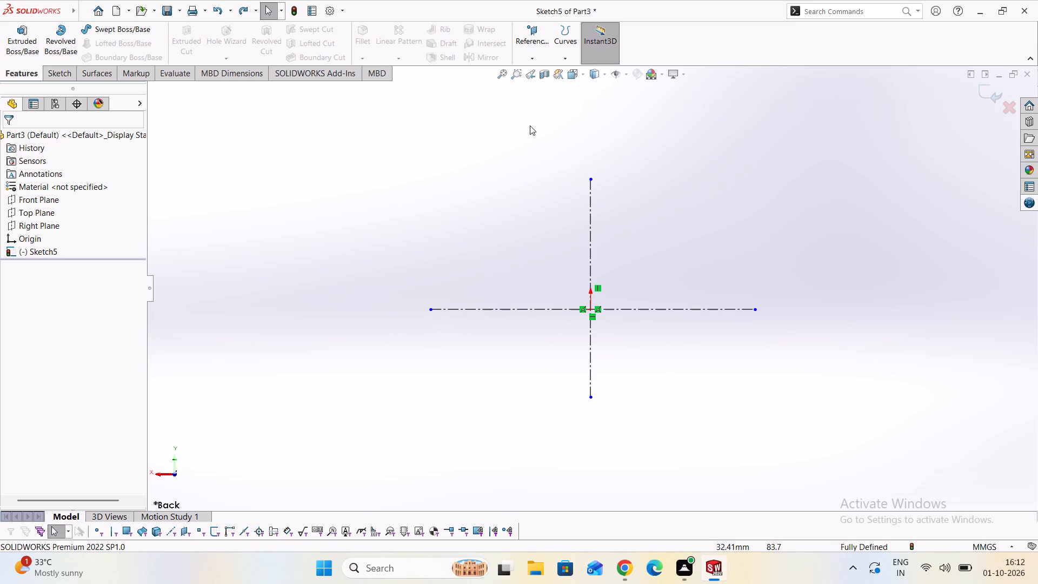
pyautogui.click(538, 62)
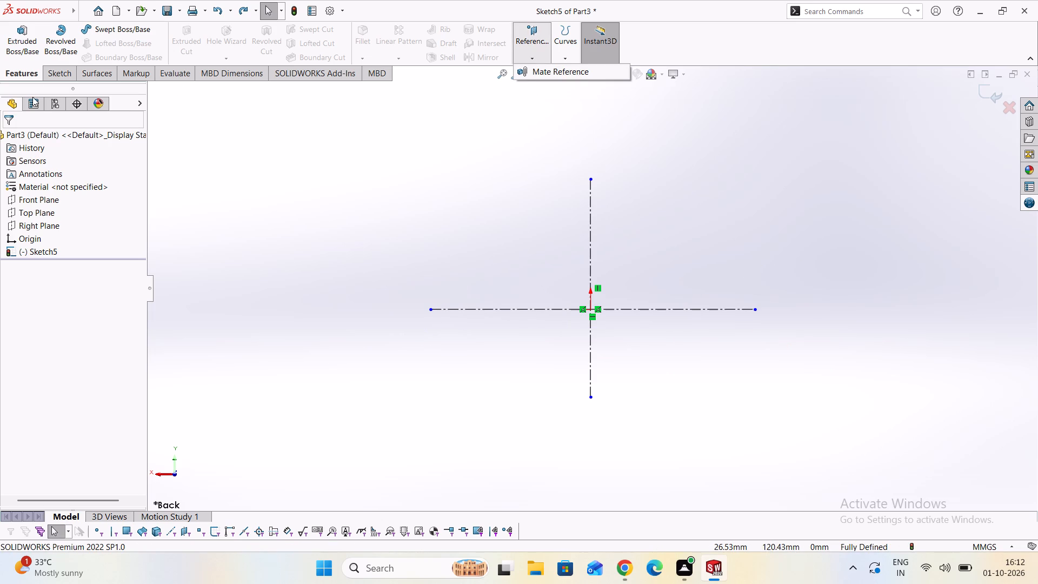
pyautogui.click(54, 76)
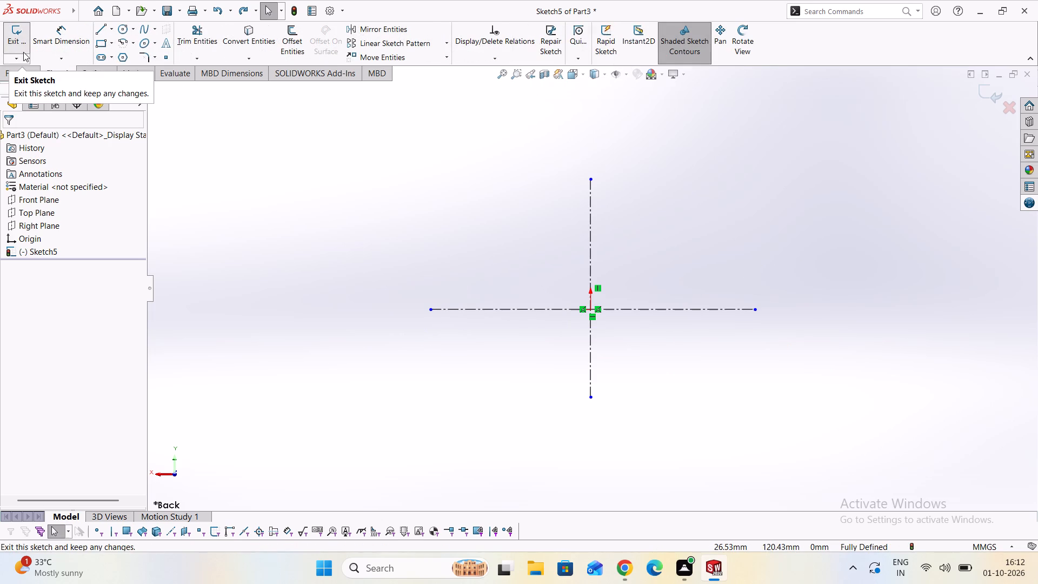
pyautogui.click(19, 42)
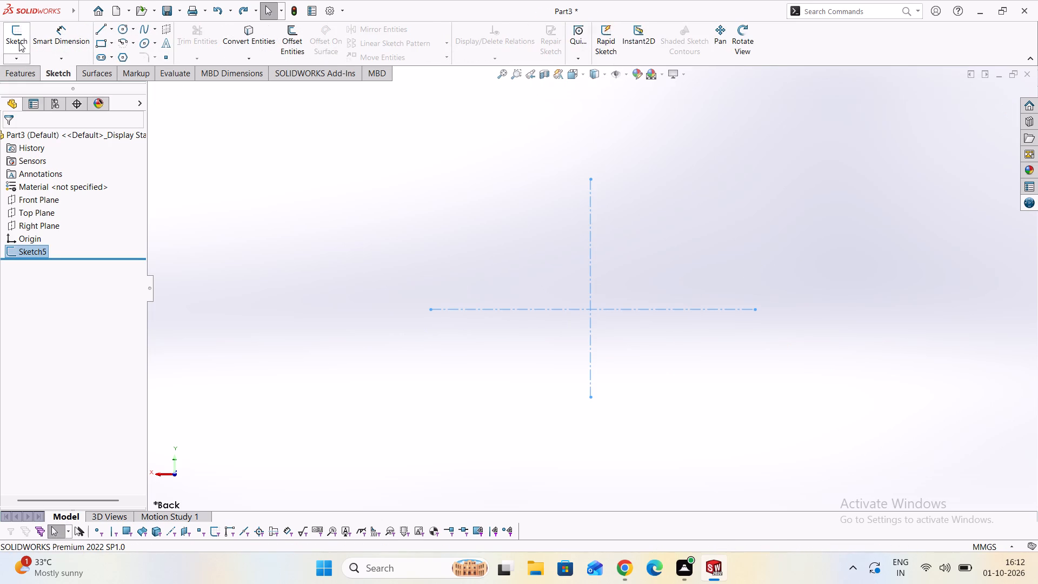
# Step through redo and undo to bring back the spline version that passes through the origin, and exit the sketch.
pyautogui.hotkey('ctrl', 'y')
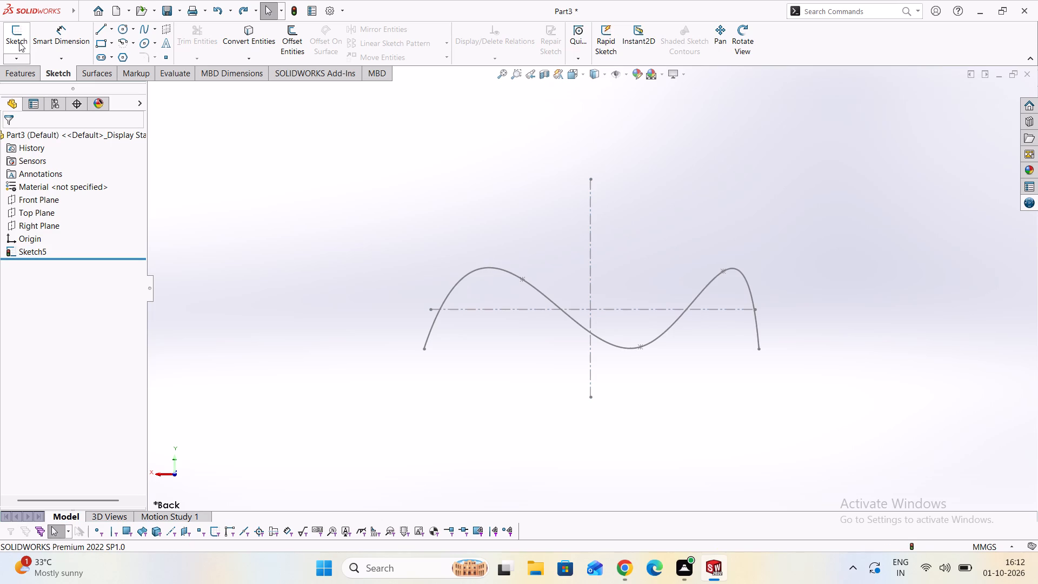
pyautogui.hotkey('ctrl', 'y')
pyautogui.hotkey('ctrl', 'y')
pyautogui.hotkey('ctrl', 'y')
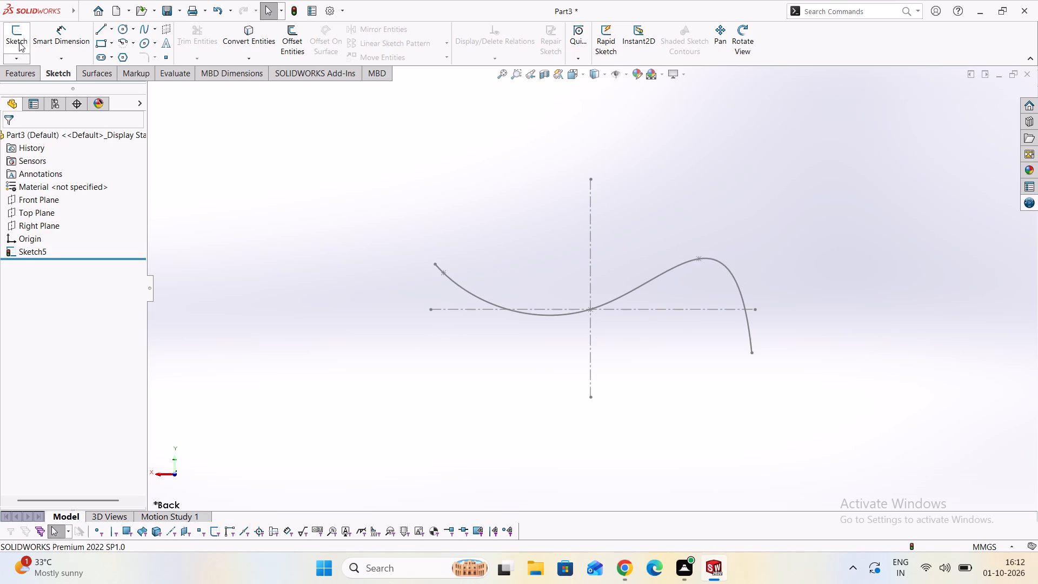
pyautogui.hotkey('ctrl', 'y')
pyautogui.hotkey('ctrl', 'z')
pyautogui.hotkey('ctrl', 'z')
pyautogui.press('Escape')
pyautogui.hotkey('ctrl', 'z')
pyautogui.hotkey('ctrl', 'z')
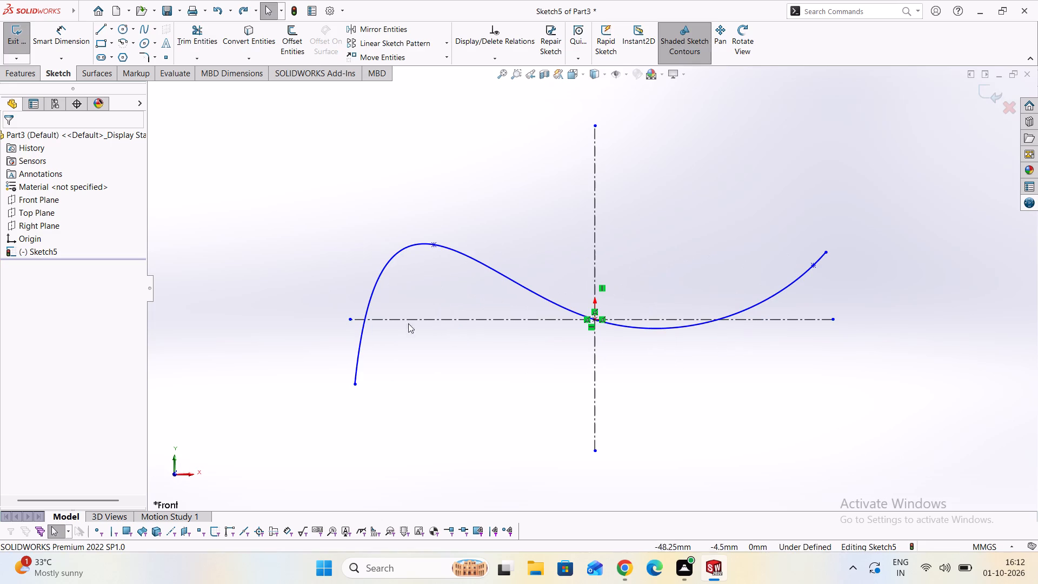
pyautogui.click(20, 43)
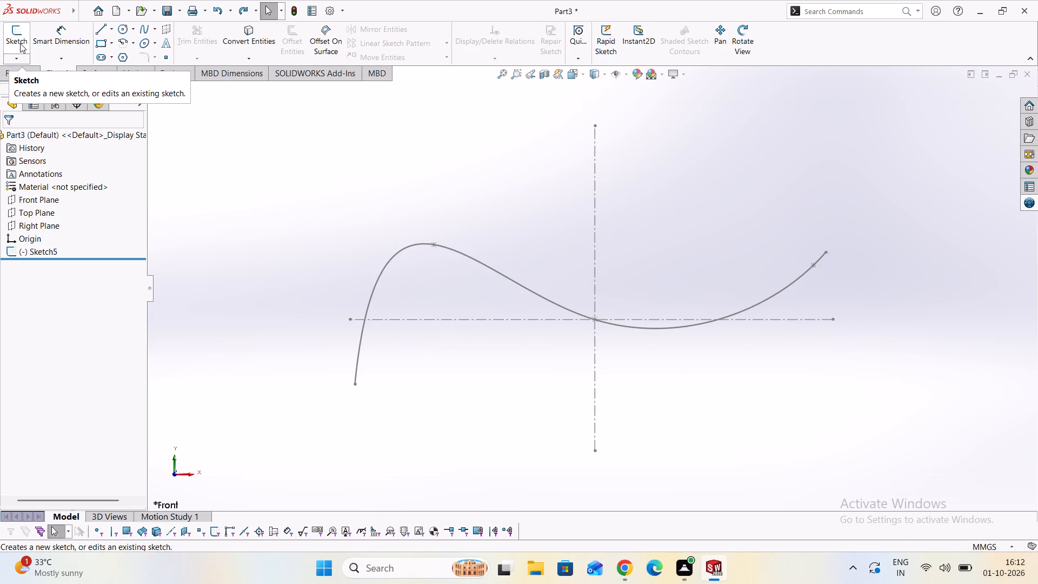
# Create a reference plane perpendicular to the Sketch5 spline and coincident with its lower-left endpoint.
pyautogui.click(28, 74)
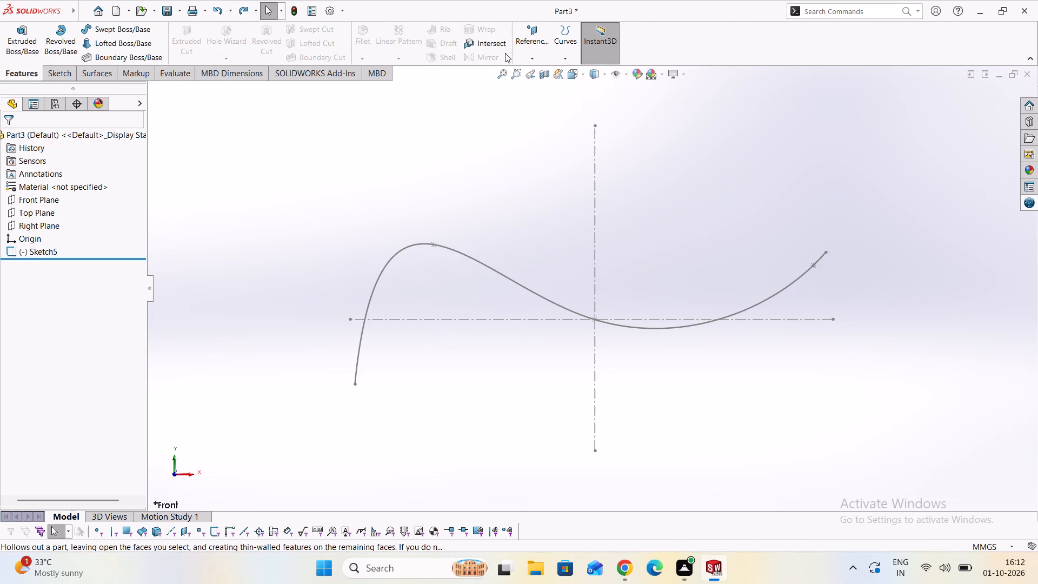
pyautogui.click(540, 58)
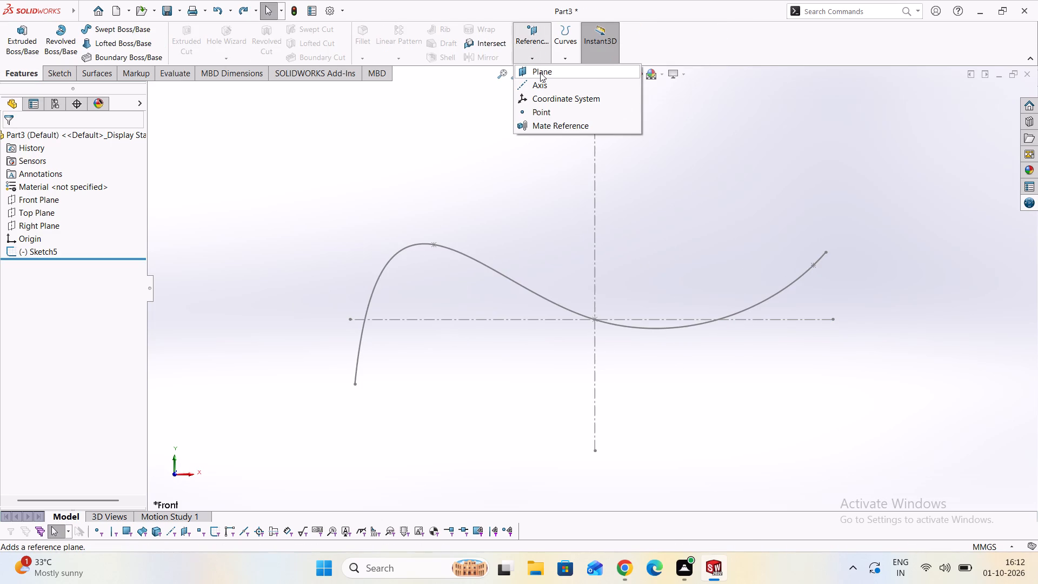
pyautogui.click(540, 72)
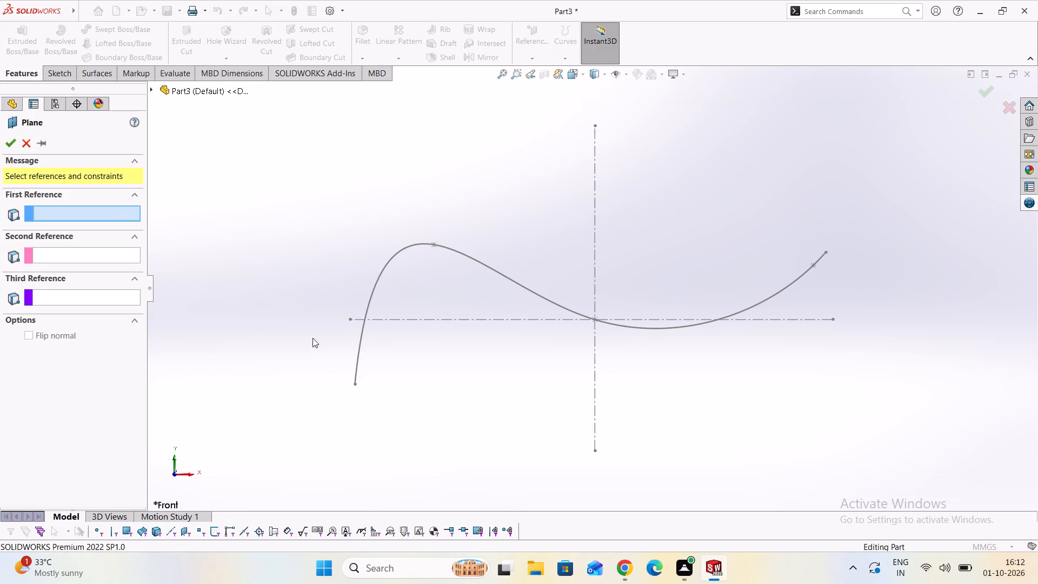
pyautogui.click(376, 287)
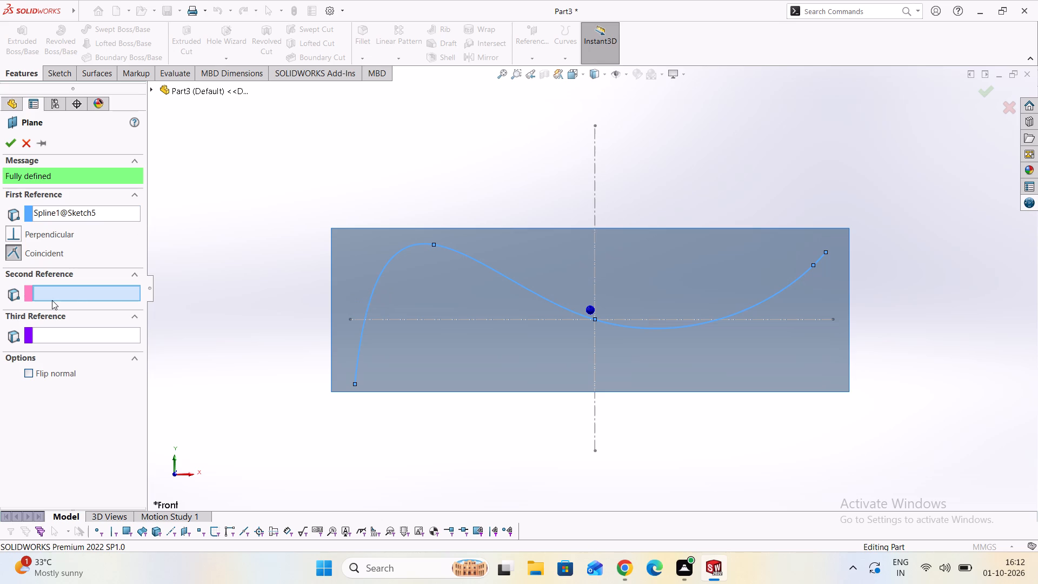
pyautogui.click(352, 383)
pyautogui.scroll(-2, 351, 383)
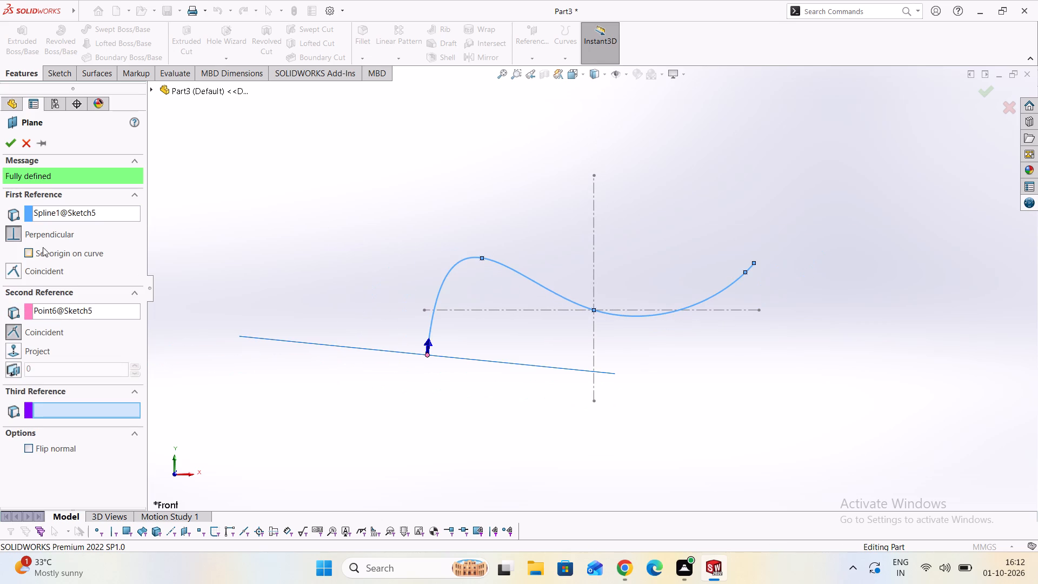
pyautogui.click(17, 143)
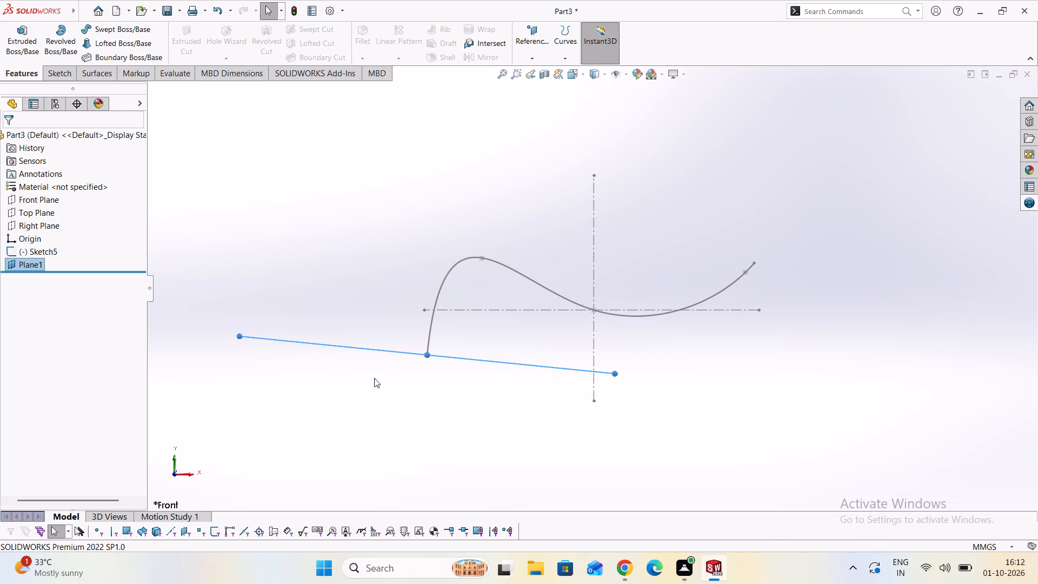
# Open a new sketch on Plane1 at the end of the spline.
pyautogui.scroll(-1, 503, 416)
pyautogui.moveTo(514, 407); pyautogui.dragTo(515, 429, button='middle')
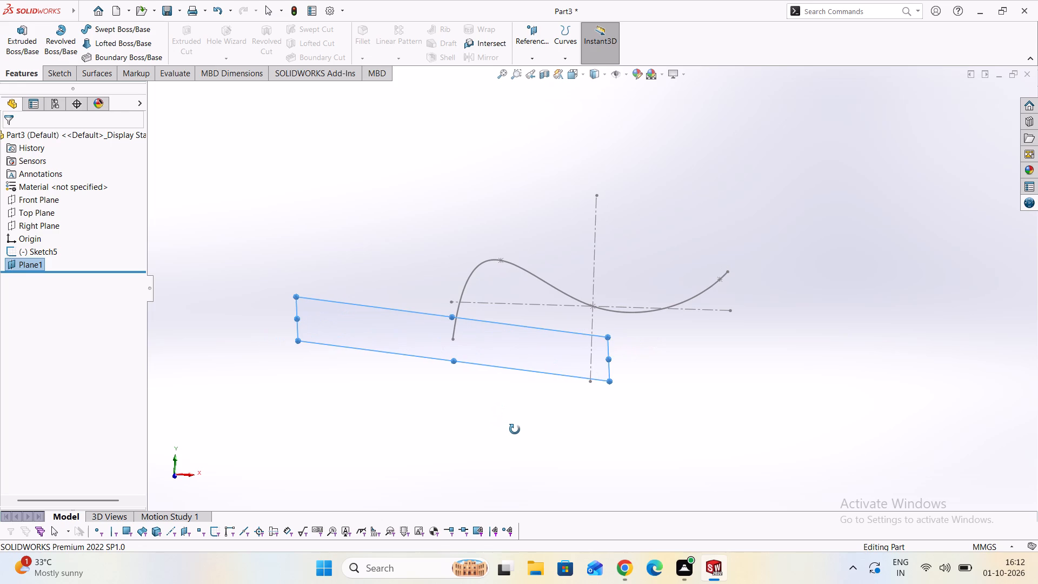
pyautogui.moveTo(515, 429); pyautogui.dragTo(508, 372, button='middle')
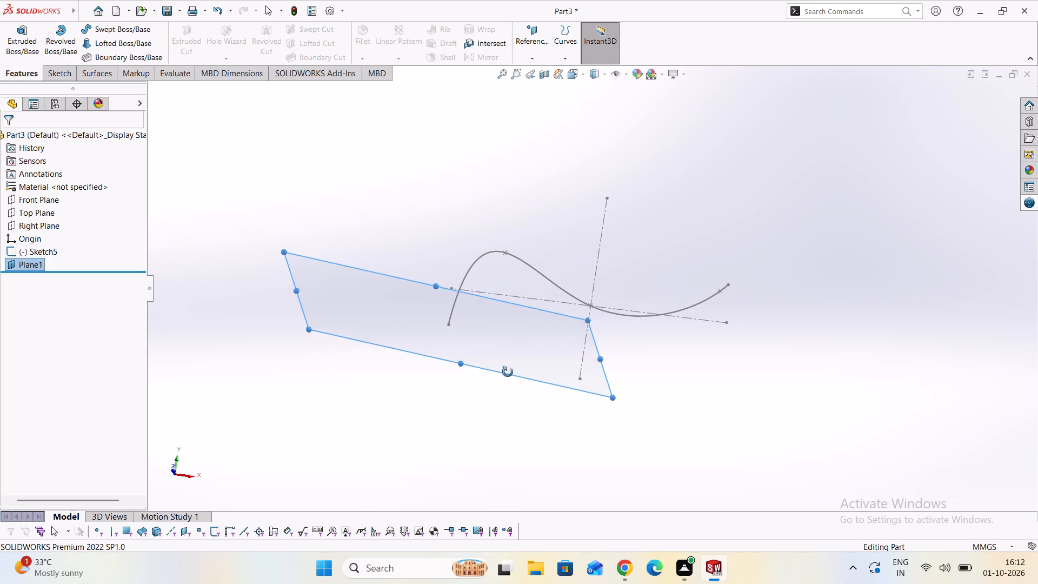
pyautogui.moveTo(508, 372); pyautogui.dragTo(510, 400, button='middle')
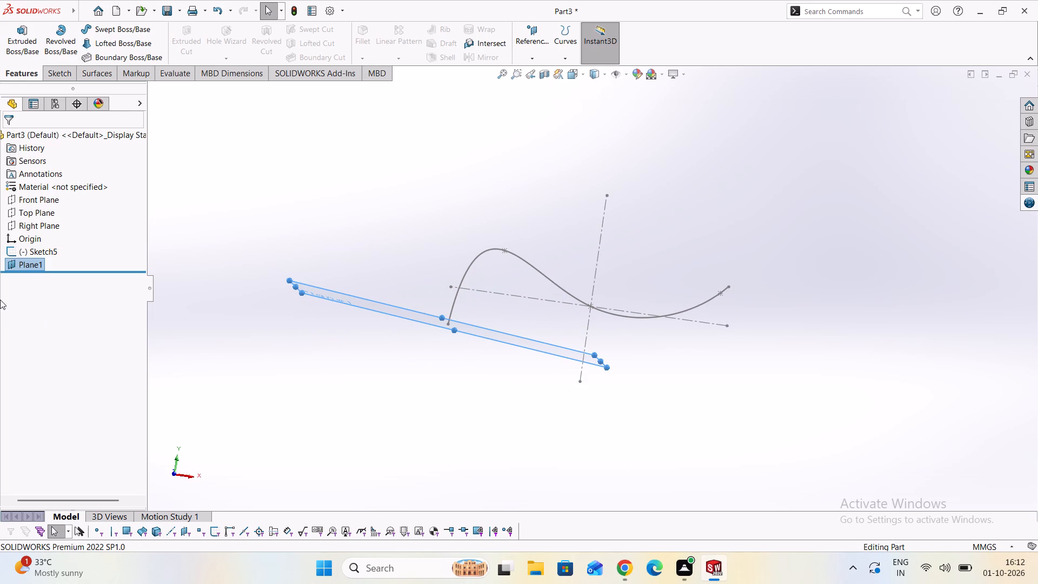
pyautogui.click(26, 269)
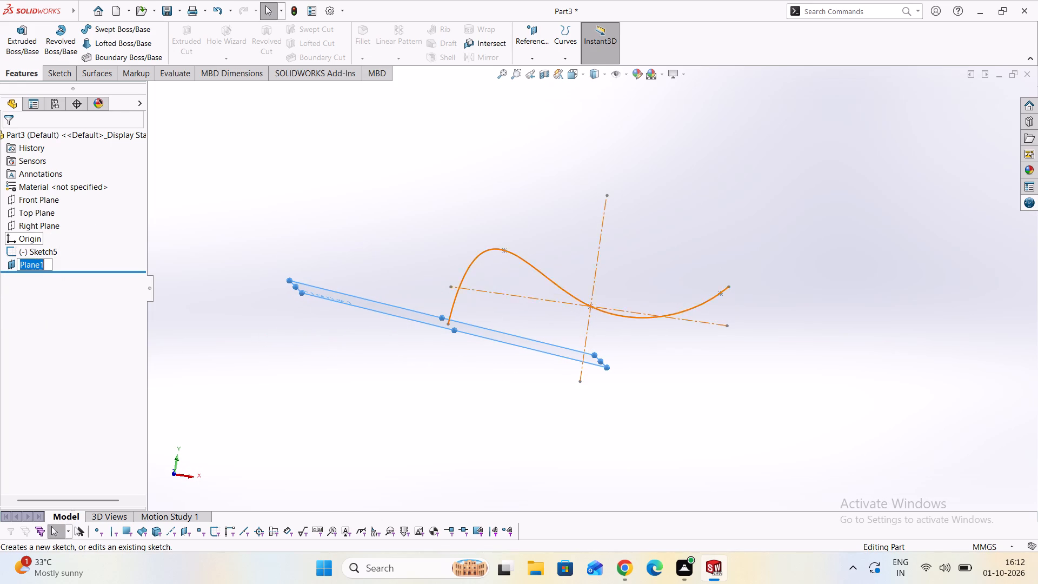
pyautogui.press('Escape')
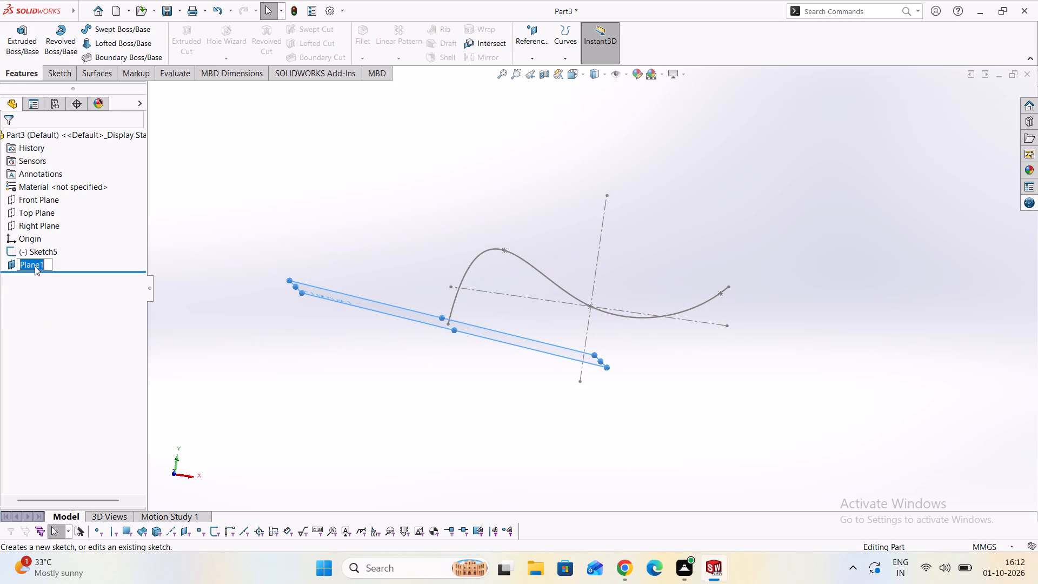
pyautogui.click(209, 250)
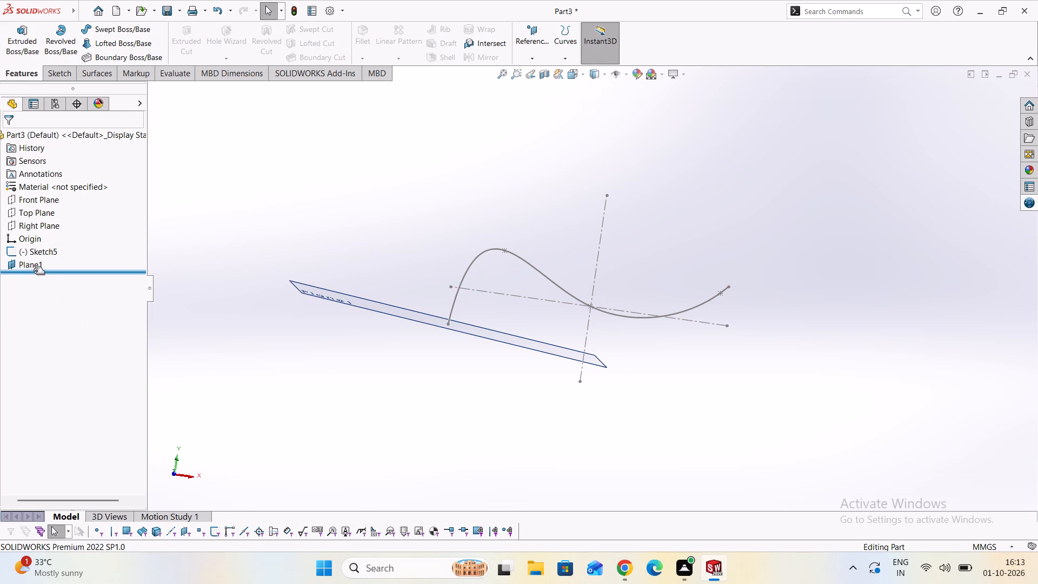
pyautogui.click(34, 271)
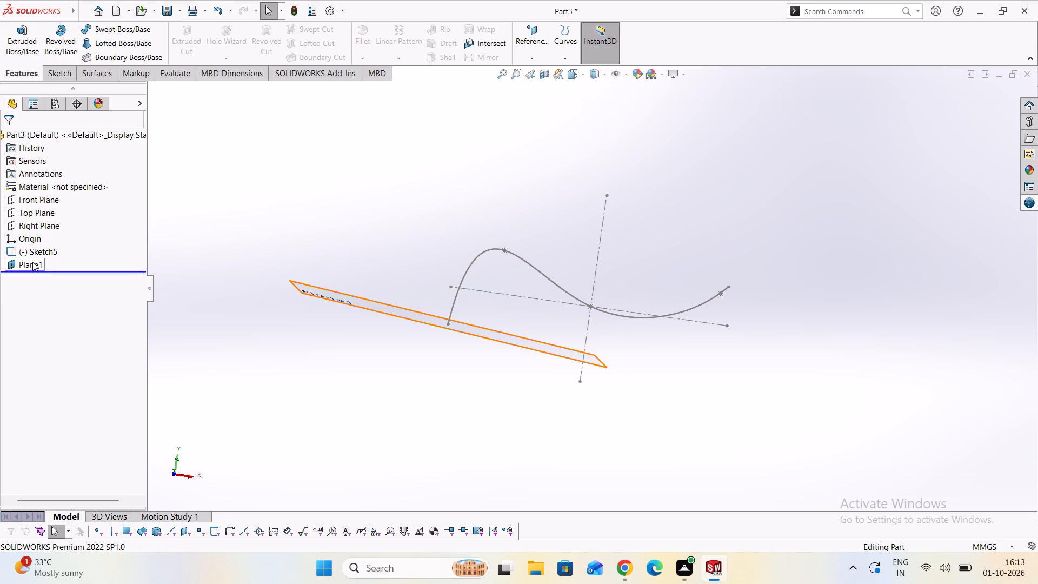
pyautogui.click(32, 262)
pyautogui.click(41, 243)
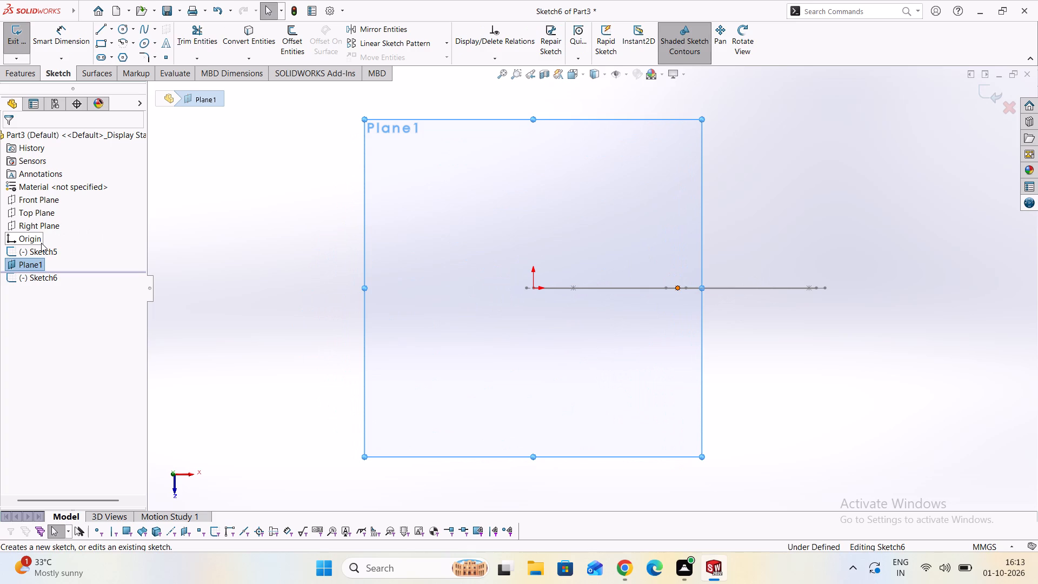
# Undo the new sketch, the reference plane and Sketch5 until the part holds only its default planes and origin.
pyautogui.hotkey('ctrl', 'z')
pyautogui.hotkey('ctrl', 'z')
pyautogui.hotkey('ctrl', 'z')
pyautogui.hotkey('ctrl', 'z')
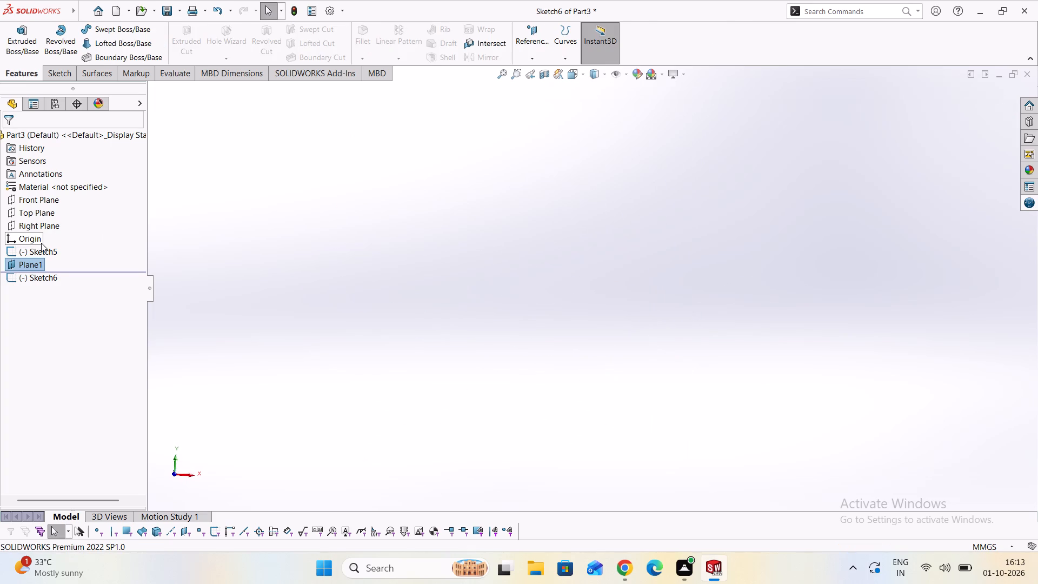
pyautogui.hotkey('ctrl', 'z')
pyautogui.hotkey('ctrl', 'z')
pyautogui.hotkey('ctrl', 'z')
pyautogui.hotkey('ctrl', 'z')
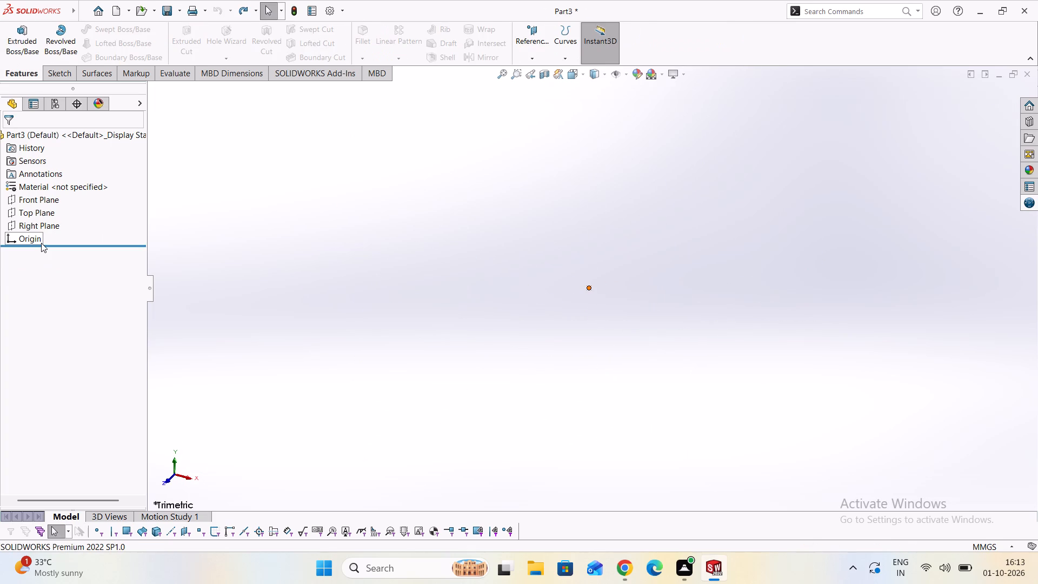
pyautogui.hotkey('ctrl', 'z')
# Sketch a vertical centerline about 80 mm long through the origin on the Front Plane.
pyautogui.click(45, 70)
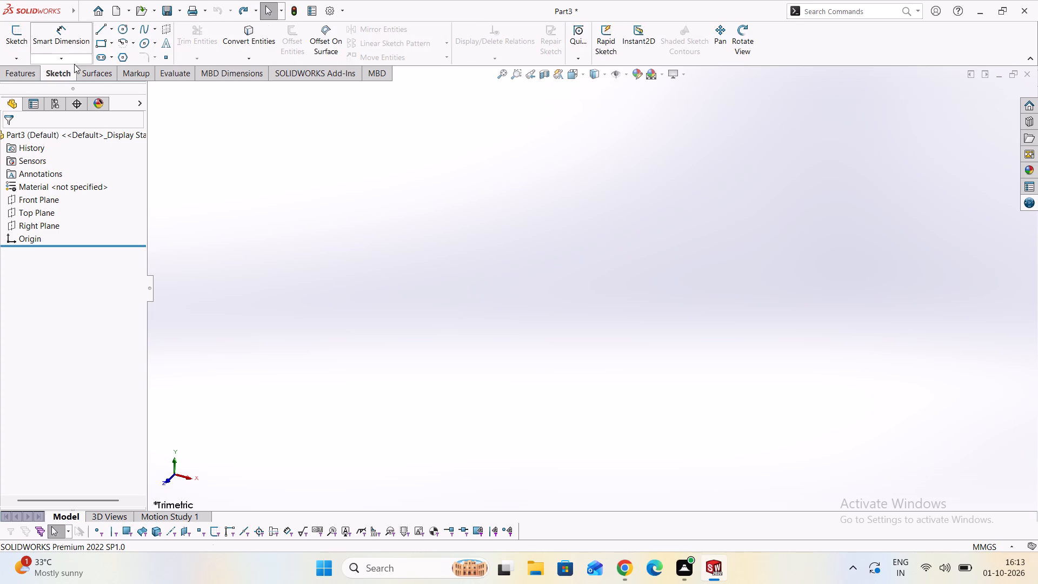
pyautogui.click(113, 27)
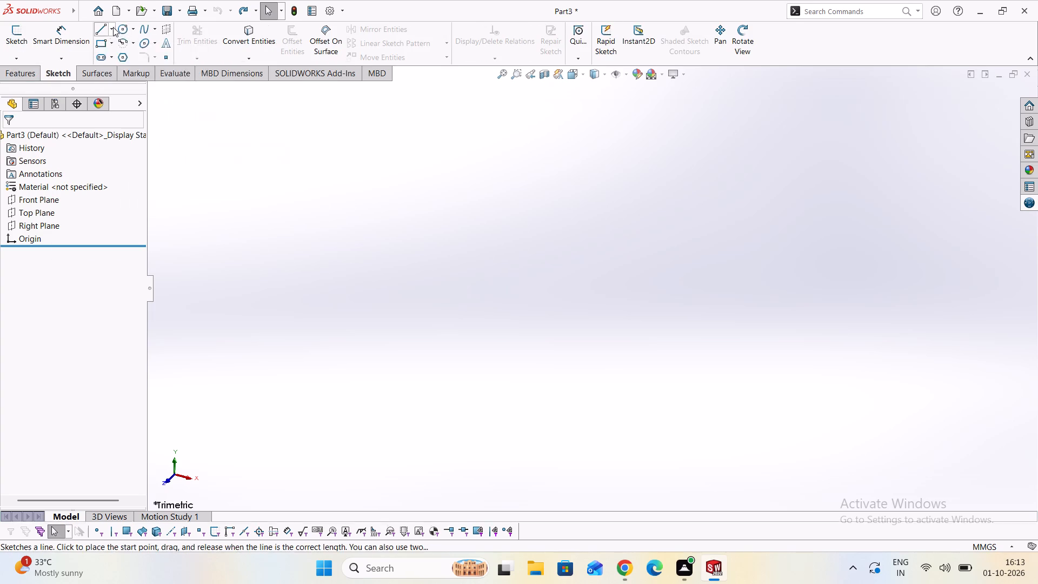
pyautogui.click(122, 61)
pyautogui.click(528, 225)
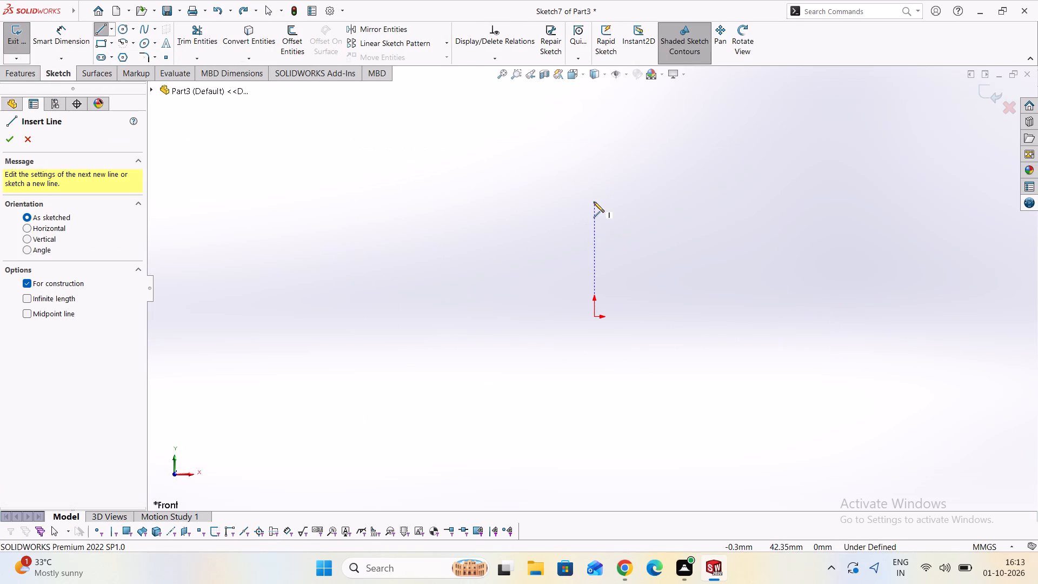
pyautogui.click(593, 208)
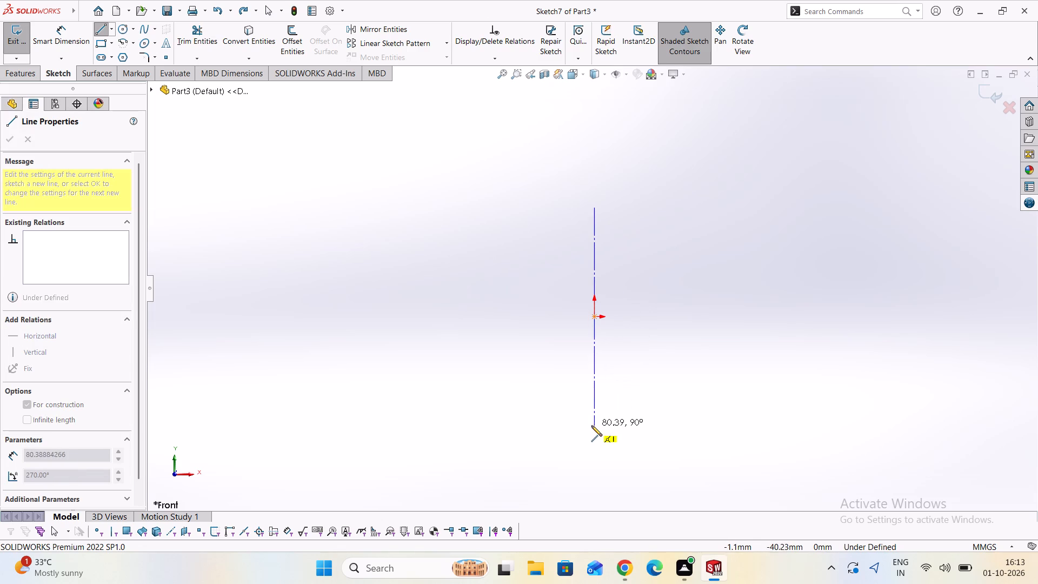
pyautogui.click(591, 426)
pyautogui.press('Escape')
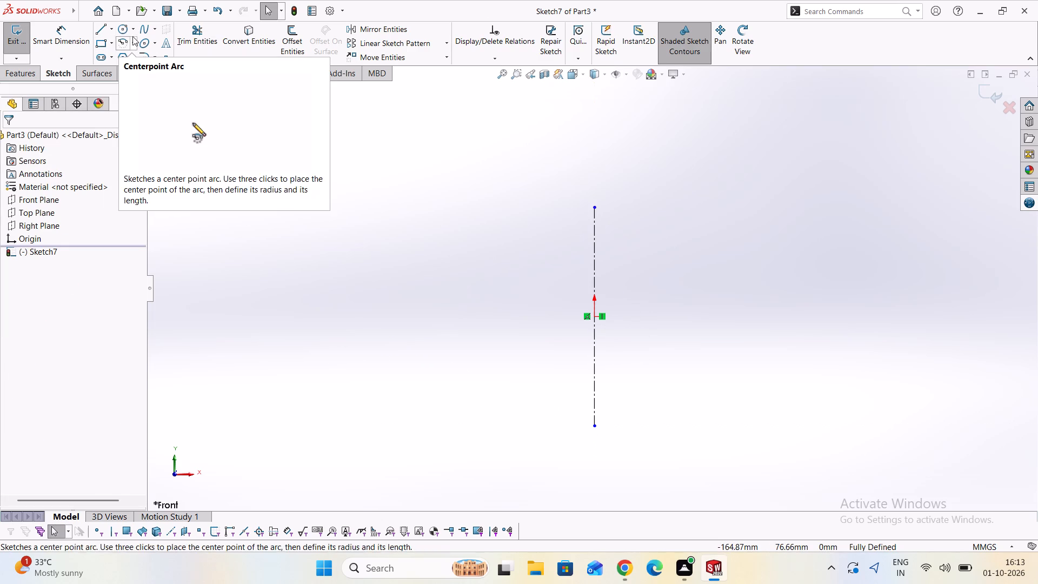
# Sketch a horizontal centerline through the origin, crossing the vertical centerline and extending past it on both sides.
pyautogui.click(114, 34)
pyautogui.click(122, 61)
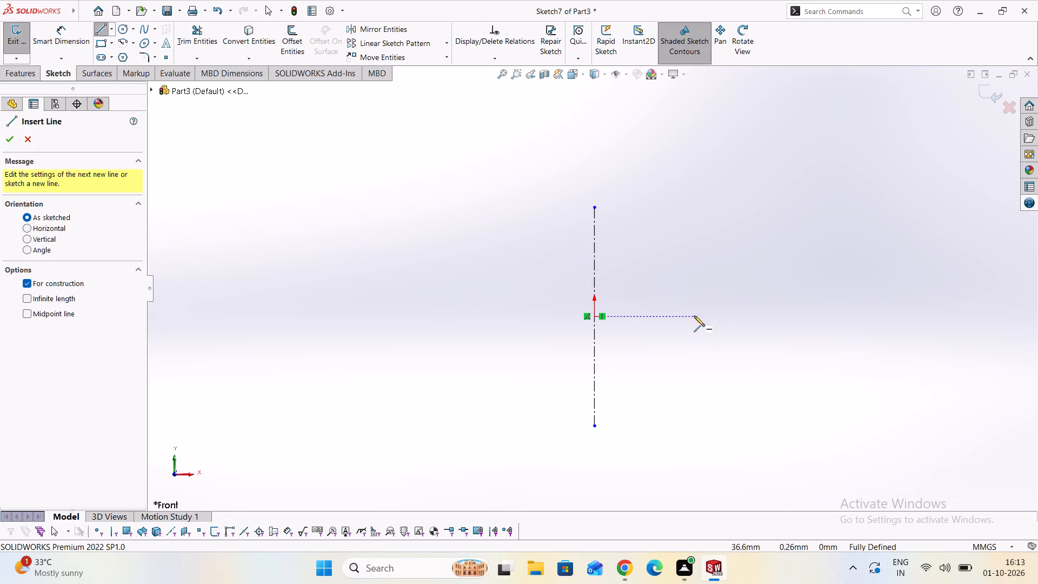
pyautogui.click(757, 316)
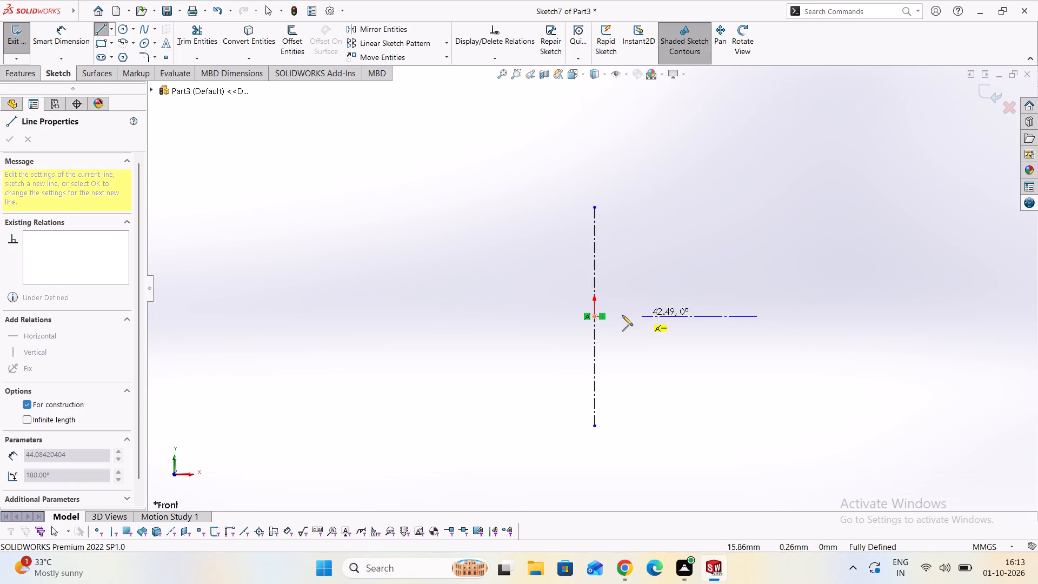
pyautogui.click(471, 320)
pyautogui.press('Escape')
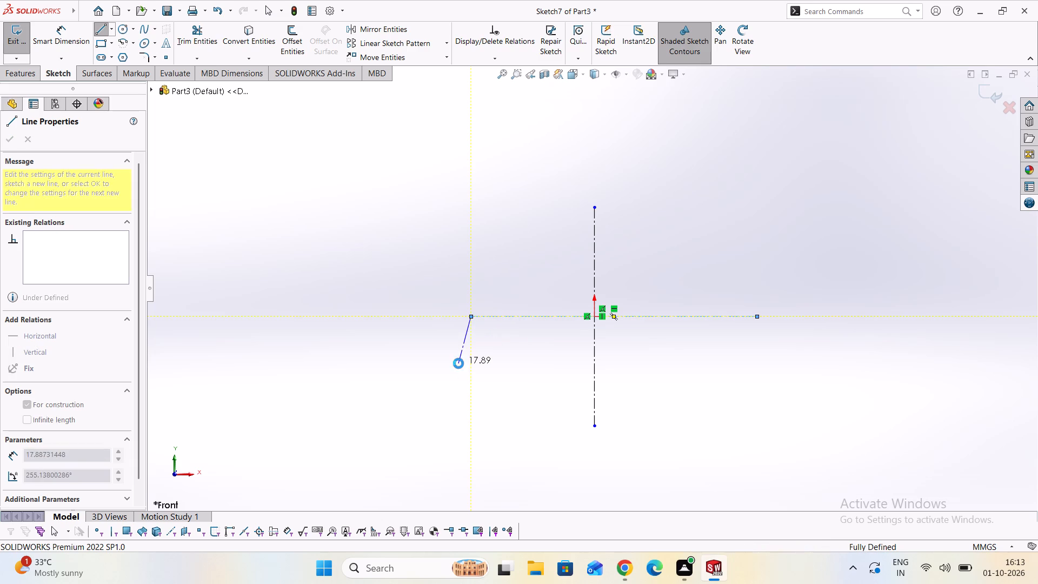
pyautogui.scroll(2, 616, 313)
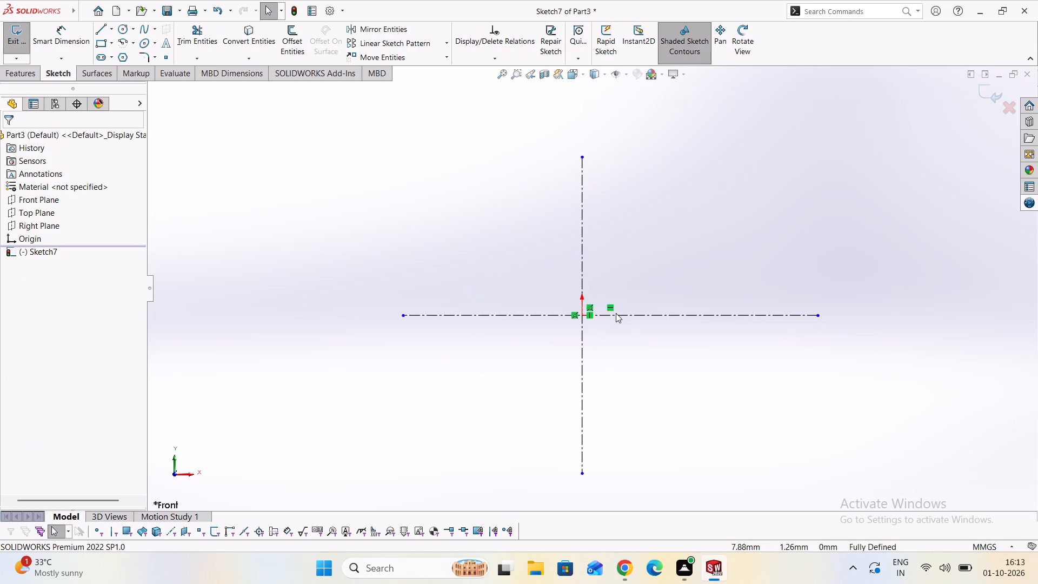
pyautogui.scroll(1, 616, 313)
pyautogui.scroll(-2, 616, 313)
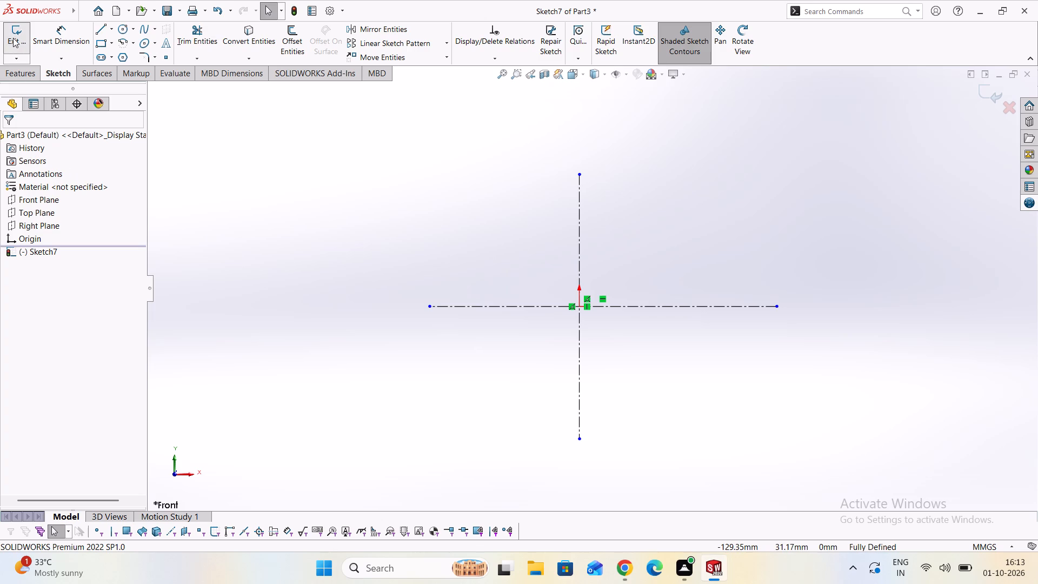
# Sketch a four-point wavy spline that crests left of the vertical centerline and dips right of it, and exit the sketch.
pyautogui.click(147, 31)
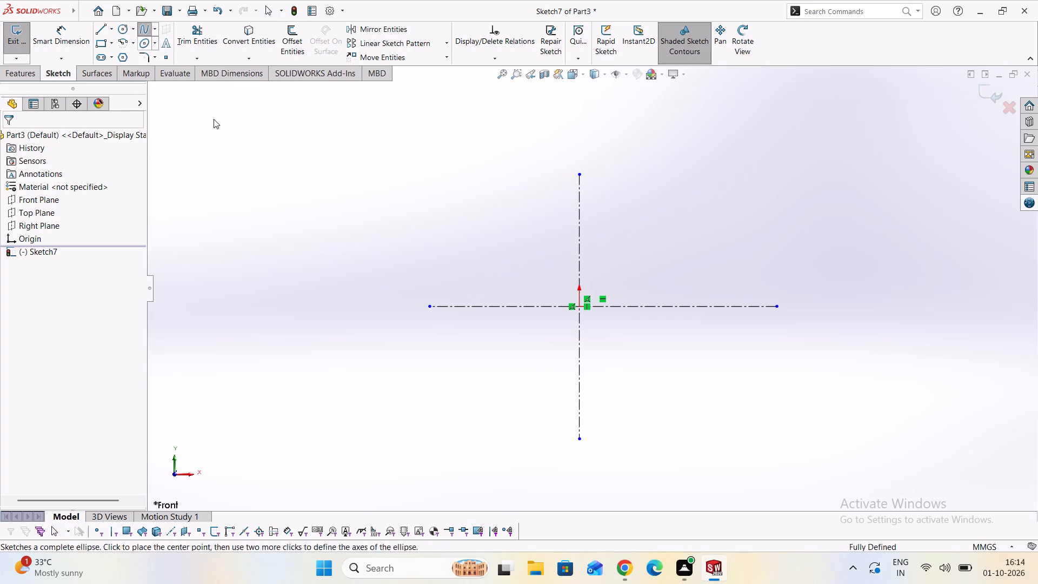
pyautogui.click(451, 355)
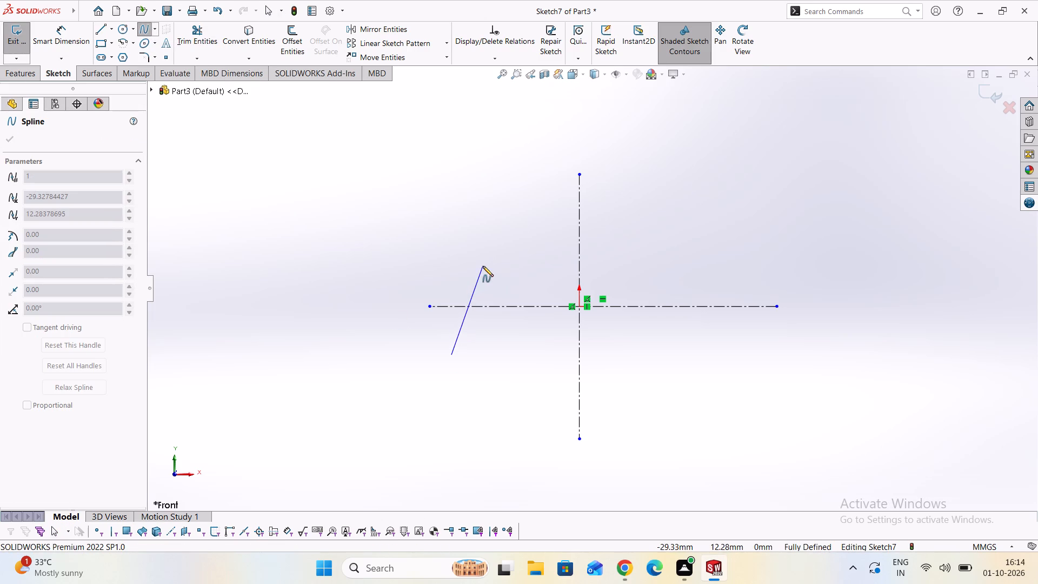
pyautogui.click(483, 266)
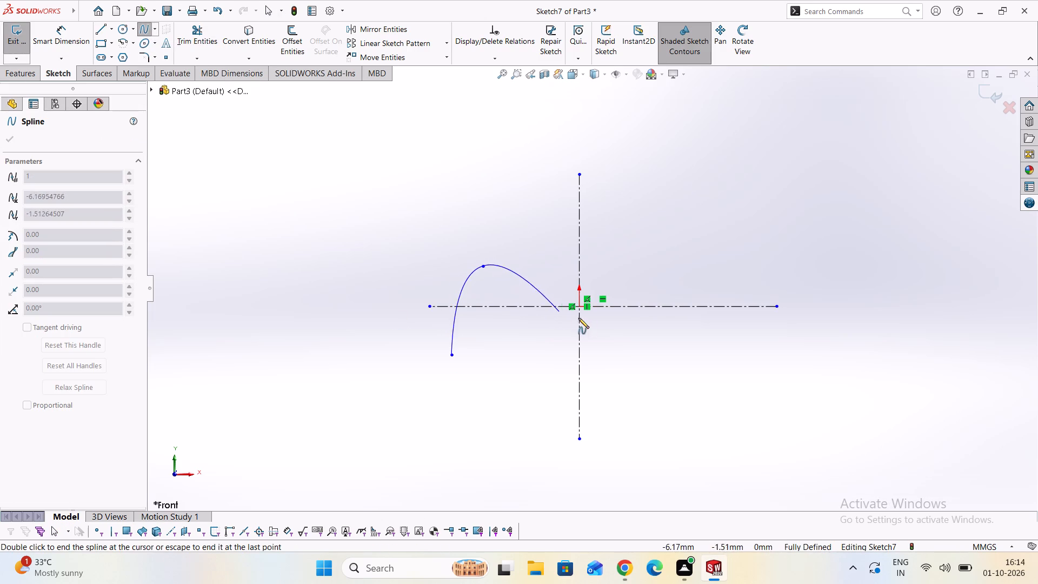
pyautogui.click(649, 333)
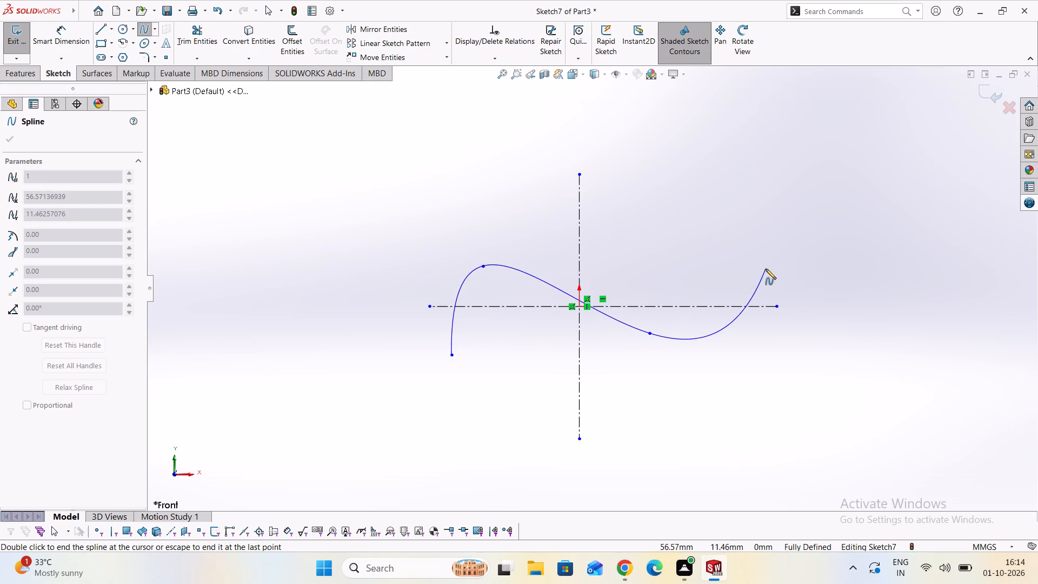
pyautogui.click(773, 264)
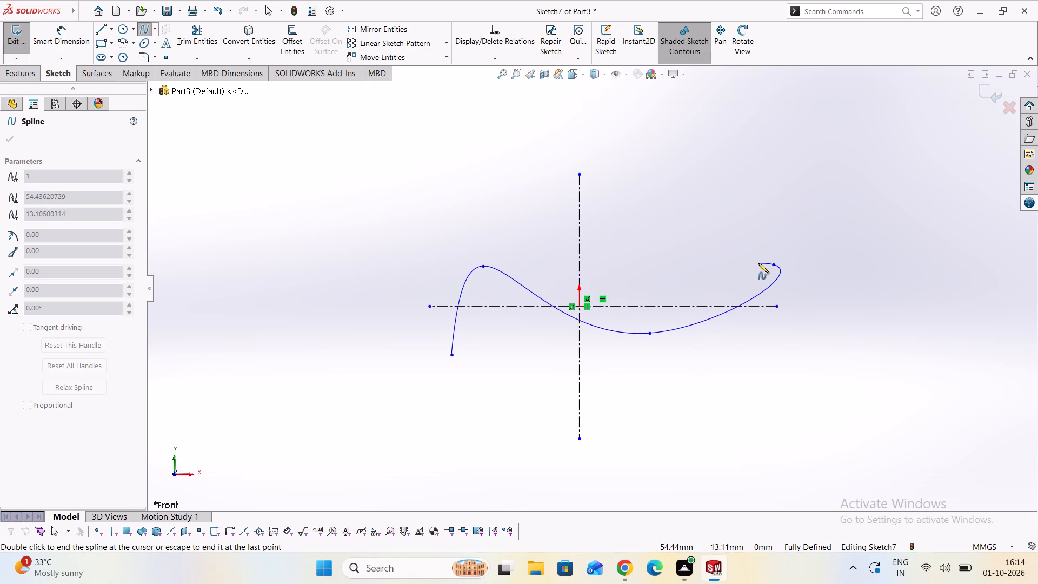
pyautogui.press('Escape')
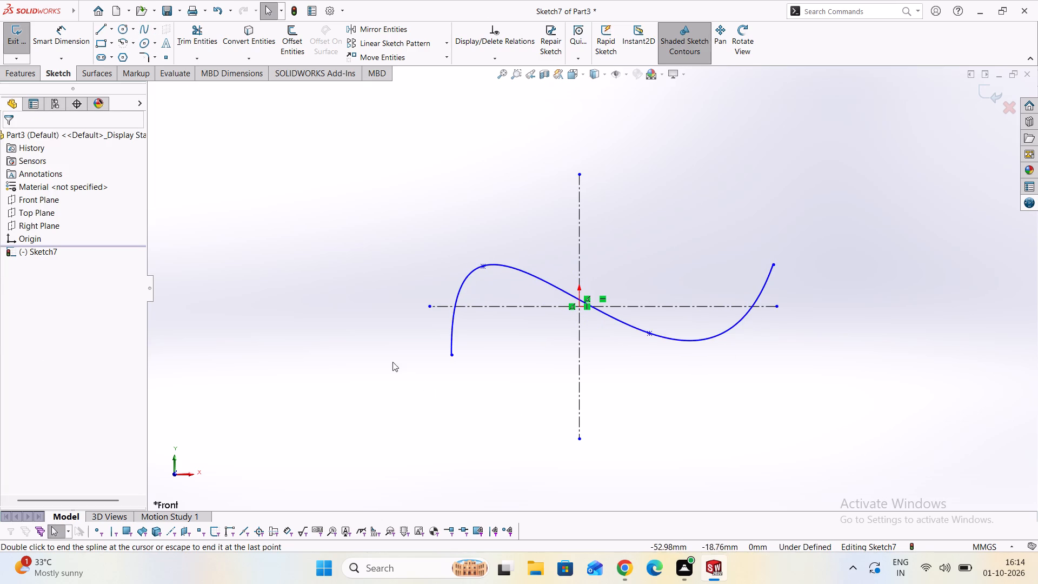
pyautogui.click(14, 35)
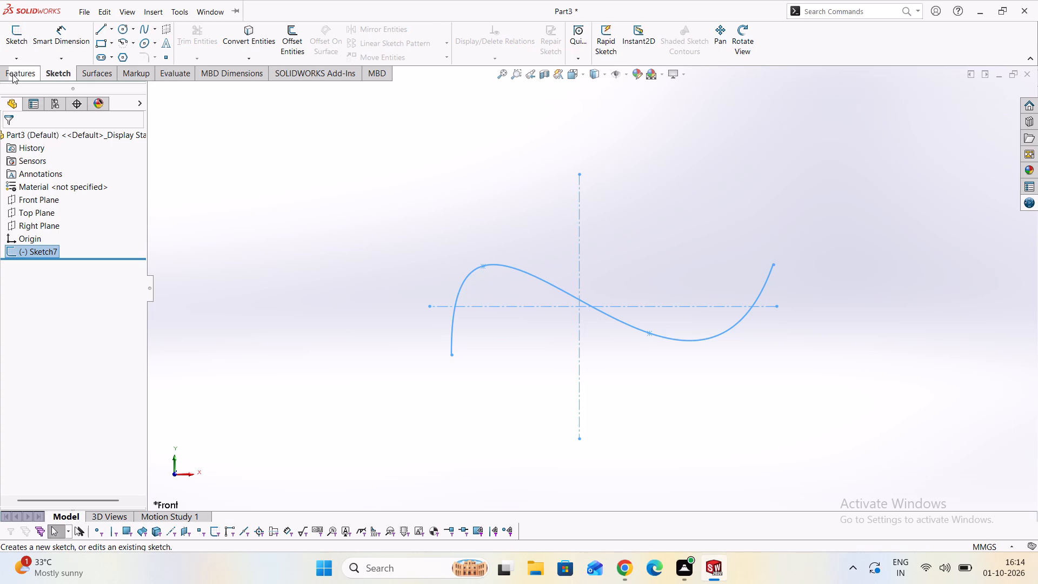
# Create a reference plane through the spline's left endpoint, perpendicular to the spline.
pyautogui.click(12, 74)
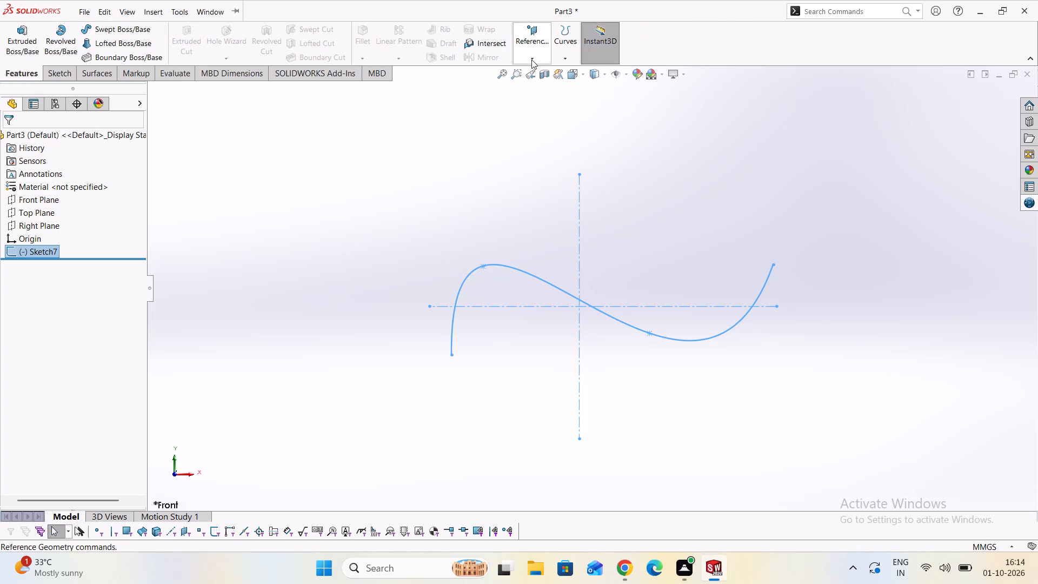
pyautogui.click(531, 59)
pyautogui.click(543, 74)
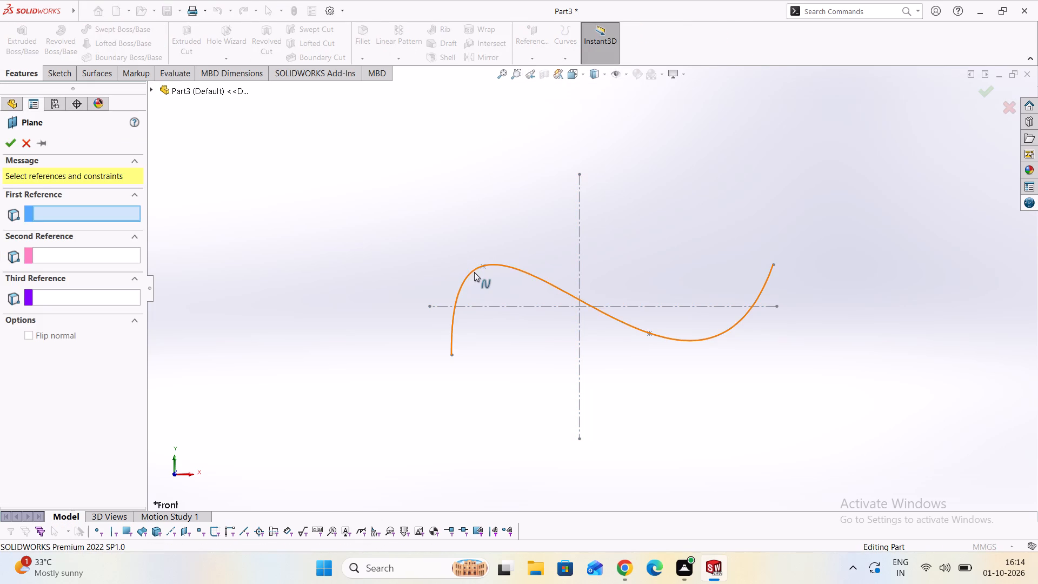
pyautogui.click(454, 355)
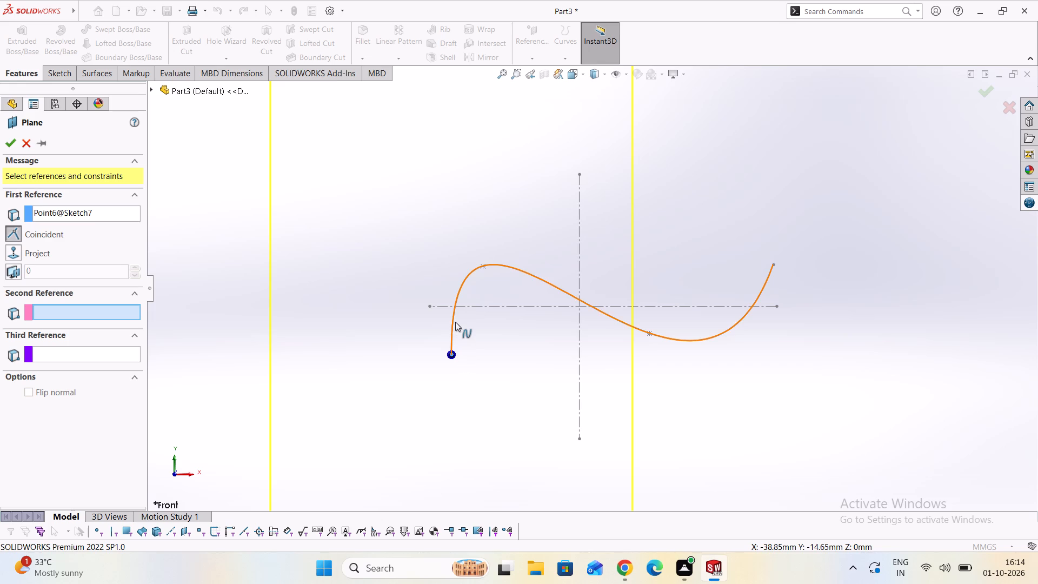
pyautogui.click(455, 321)
pyautogui.scroll(-3, 493, 342)
pyautogui.moveTo(465, 368); pyautogui.dragTo(482, 271, button='middle')
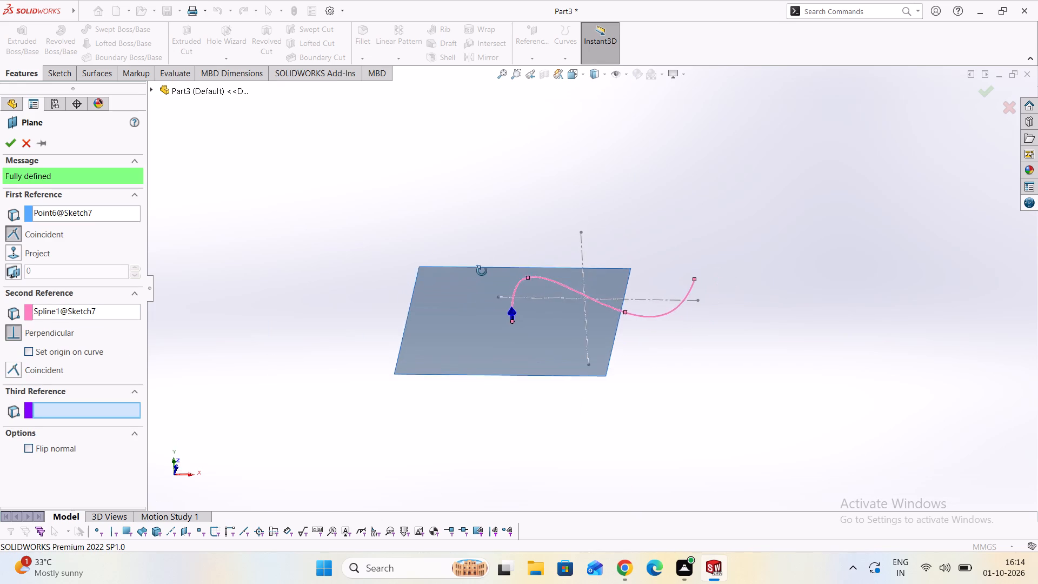
pyautogui.moveTo(482, 271); pyautogui.dragTo(529, 172, button='middle')
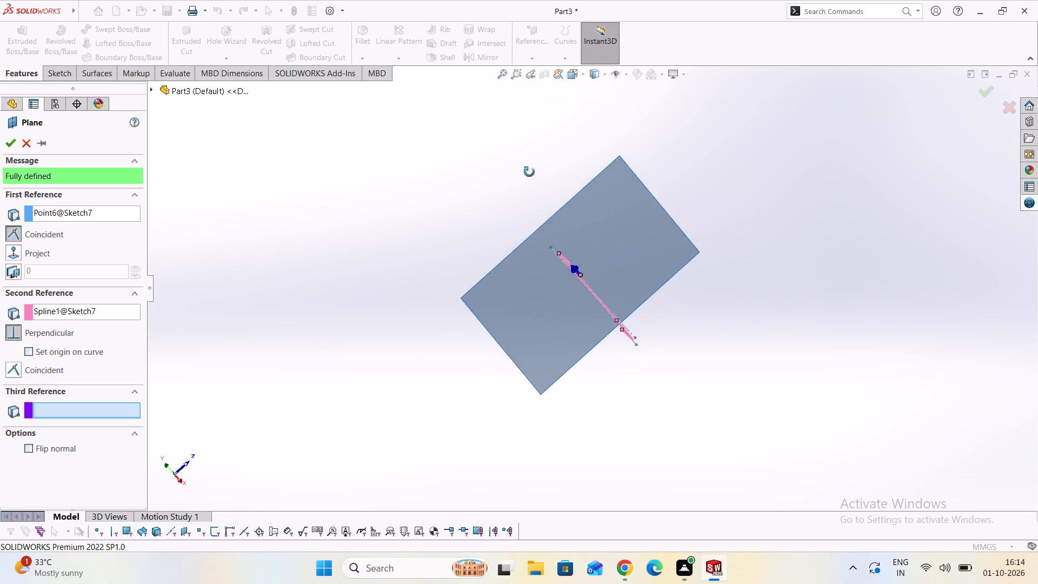
pyautogui.moveTo(529, 172); pyautogui.dragTo(493, 352, button='middle')
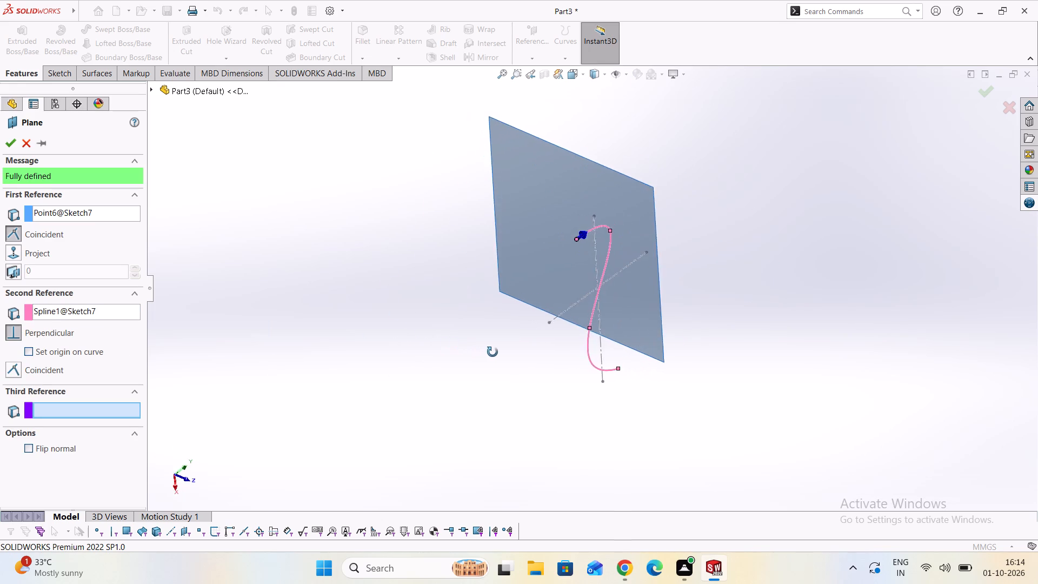
pyautogui.moveTo(493, 352); pyautogui.dragTo(776, 388, button='middle')
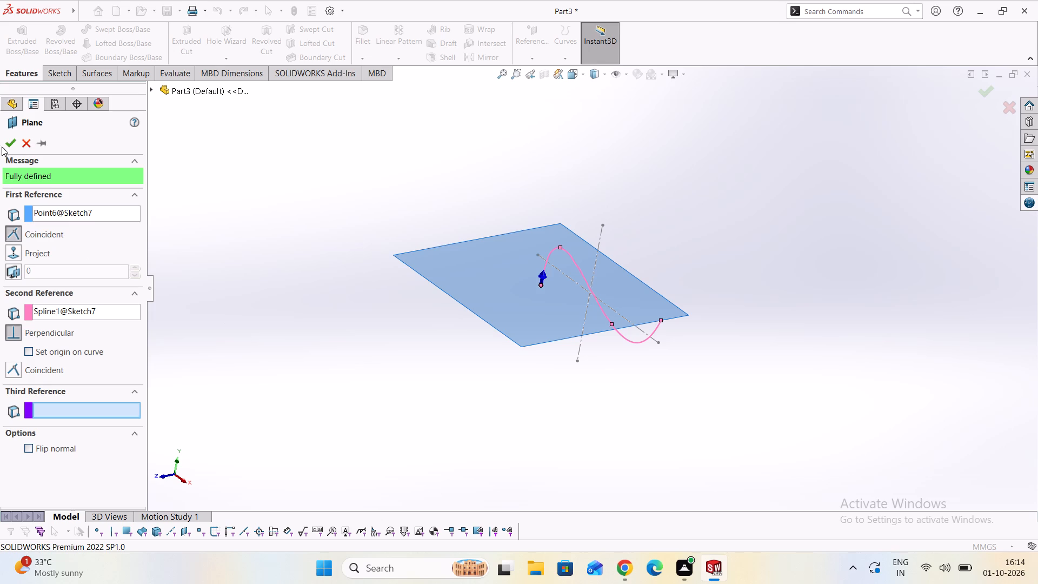
pyautogui.click(15, 138)
pyautogui.scroll(-2, 241, 269)
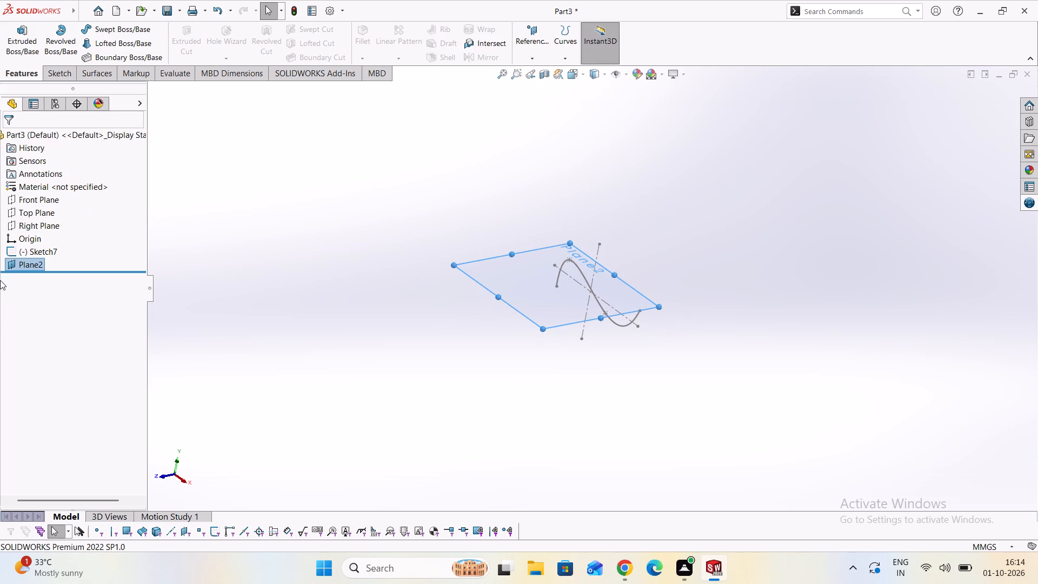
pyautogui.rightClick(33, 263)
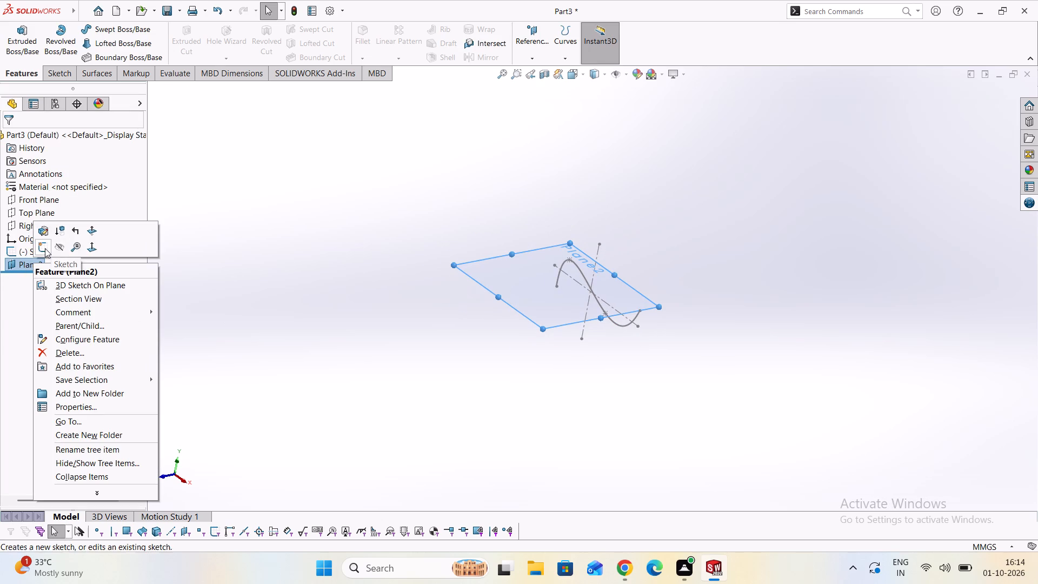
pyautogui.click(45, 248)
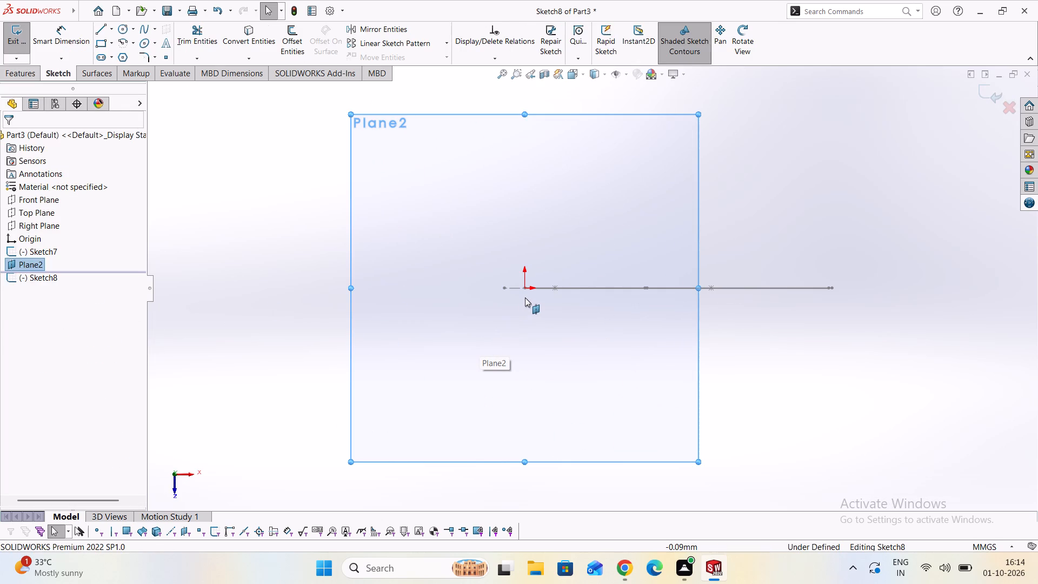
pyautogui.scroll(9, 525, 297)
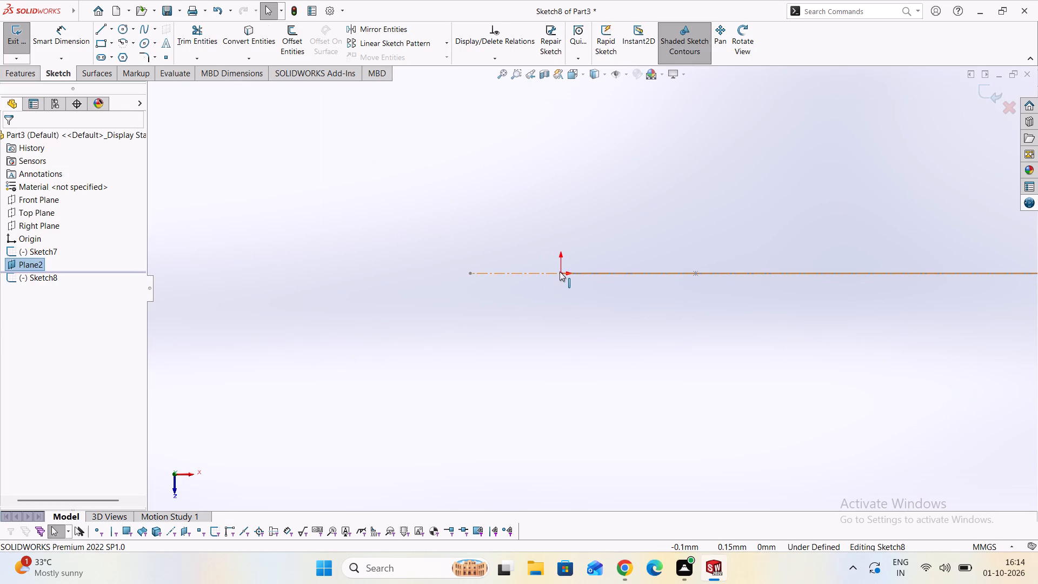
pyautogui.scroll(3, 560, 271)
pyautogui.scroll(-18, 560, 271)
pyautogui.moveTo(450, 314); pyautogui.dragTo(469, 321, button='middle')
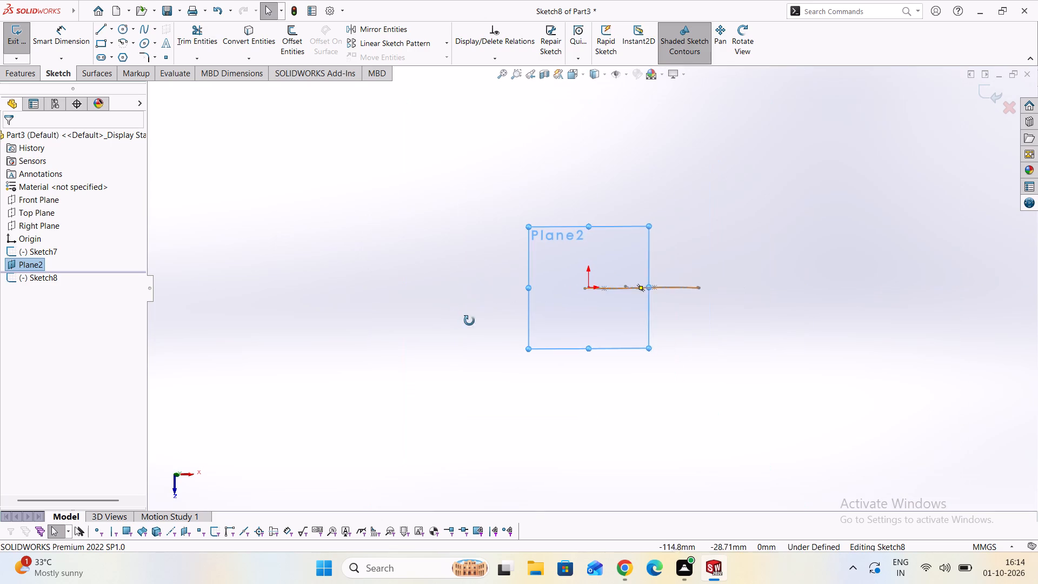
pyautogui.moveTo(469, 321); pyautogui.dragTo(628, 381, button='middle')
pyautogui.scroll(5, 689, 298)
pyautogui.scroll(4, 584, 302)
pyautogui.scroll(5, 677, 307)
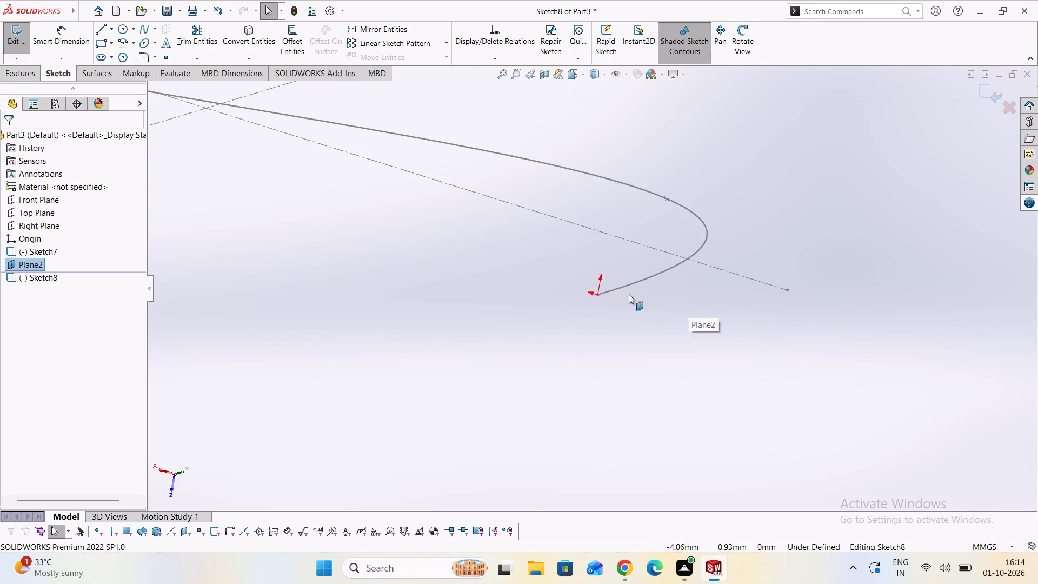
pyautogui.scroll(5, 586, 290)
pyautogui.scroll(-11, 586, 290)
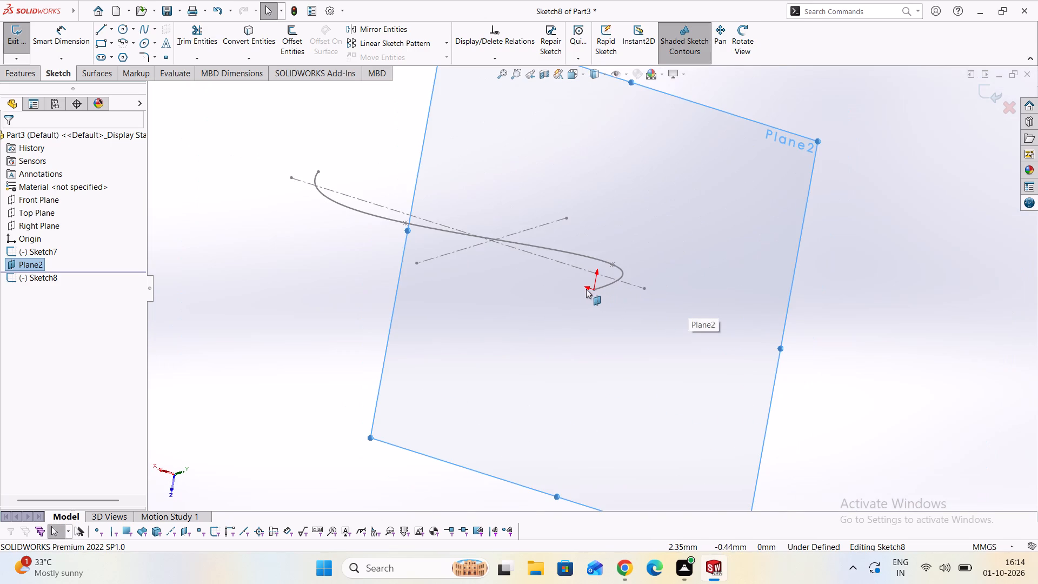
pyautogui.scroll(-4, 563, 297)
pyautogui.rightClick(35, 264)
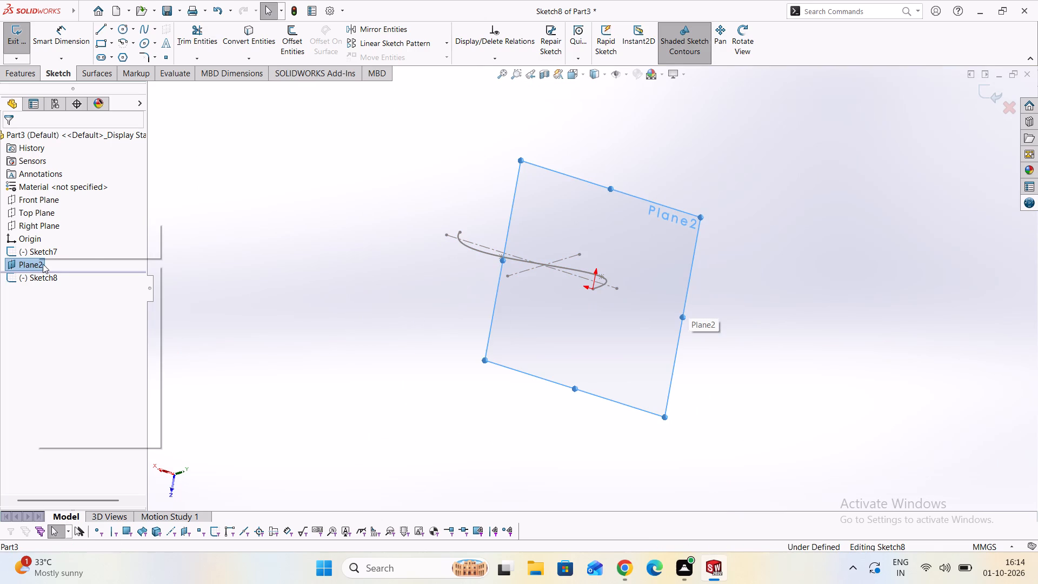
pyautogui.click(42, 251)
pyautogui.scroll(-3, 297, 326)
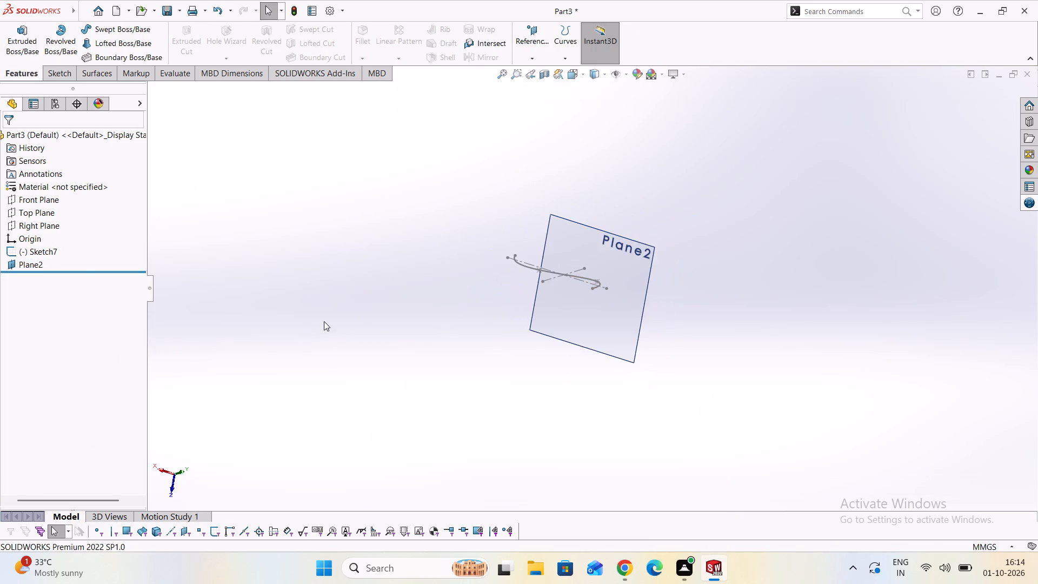
# Examine from several view directions how the reference plane sits at the spline's end.
pyautogui.moveTo(408, 328); pyautogui.dragTo(291, 346, button='middle')
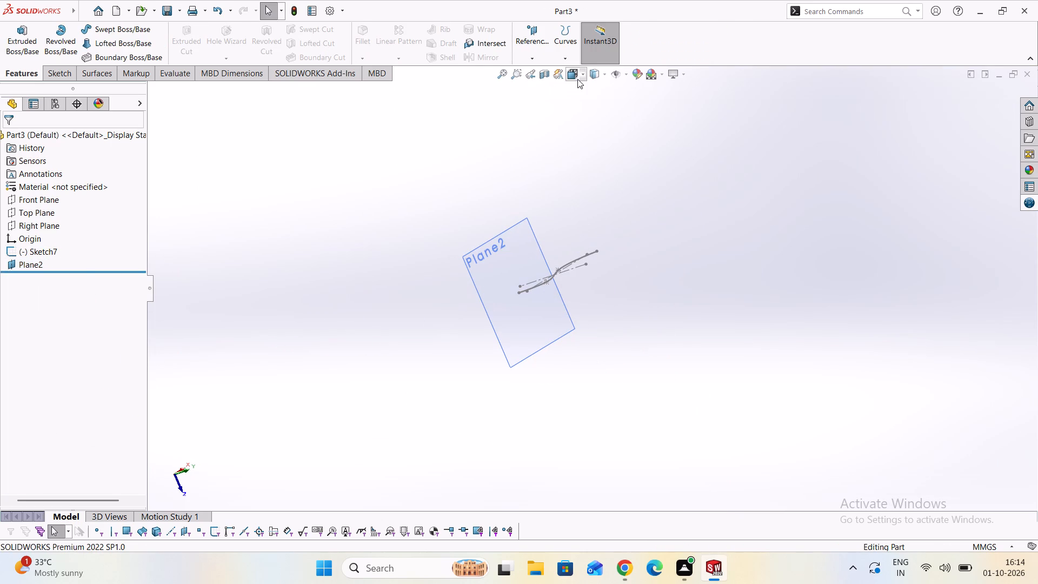
pyautogui.click(582, 77)
pyautogui.click(631, 136)
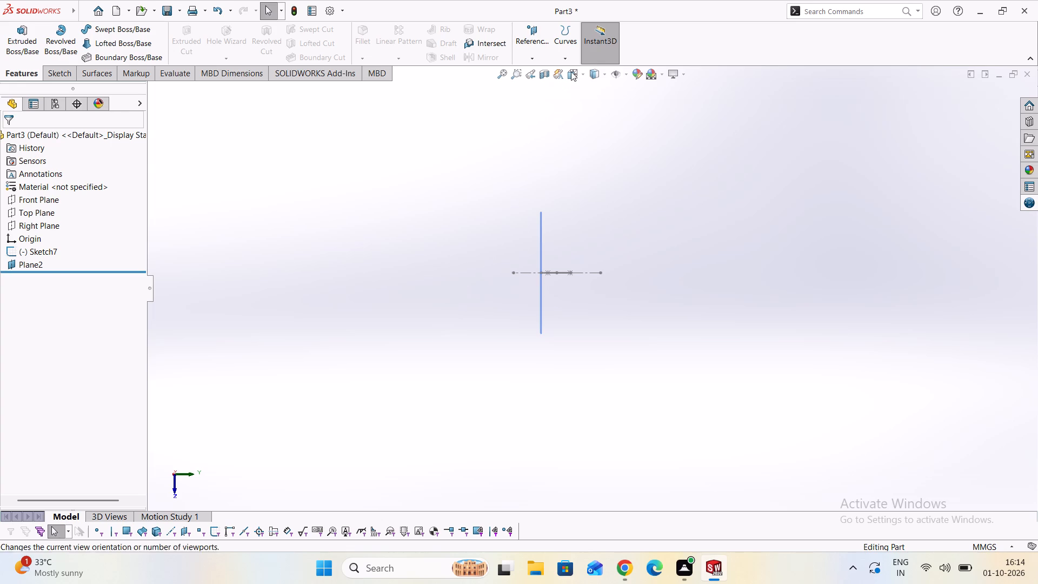
pyautogui.moveTo(374, 292); pyautogui.dragTo(447, 315, button='middle')
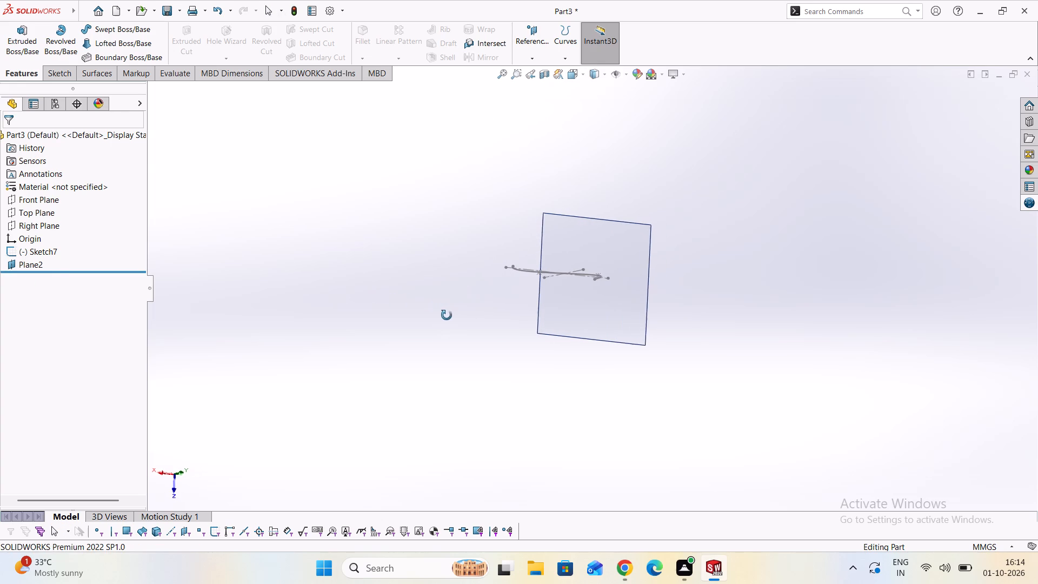
pyautogui.moveTo(447, 315); pyautogui.dragTo(445, 315, button='middle')
pyautogui.scroll(11, 583, 281)
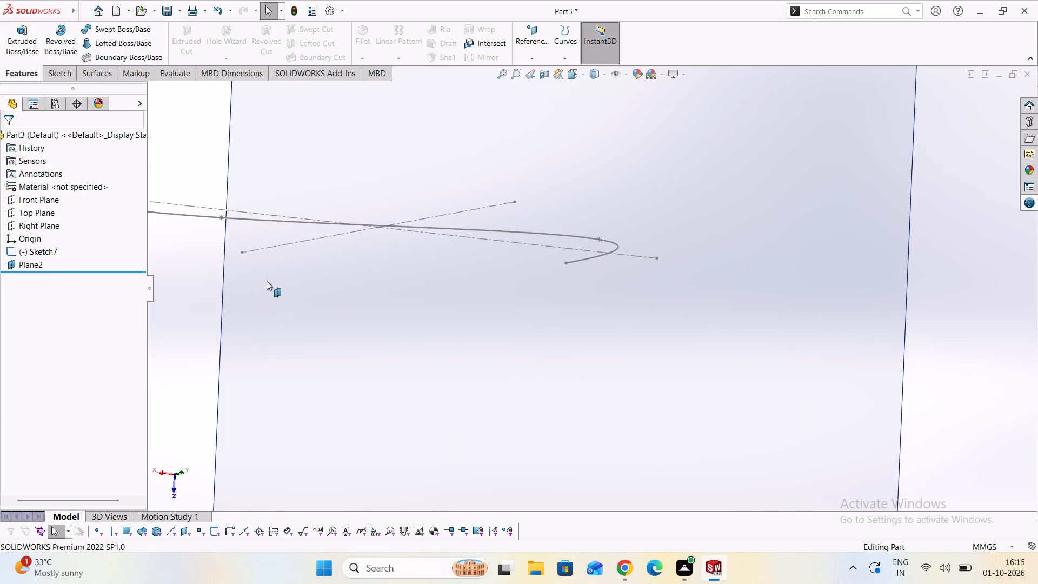
pyautogui.scroll(-2, 280, 269)
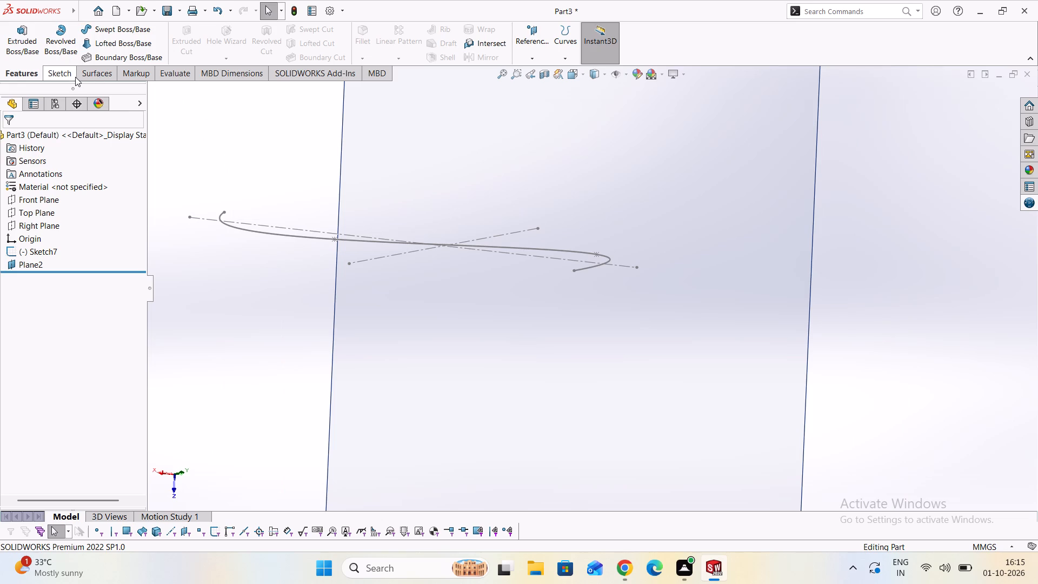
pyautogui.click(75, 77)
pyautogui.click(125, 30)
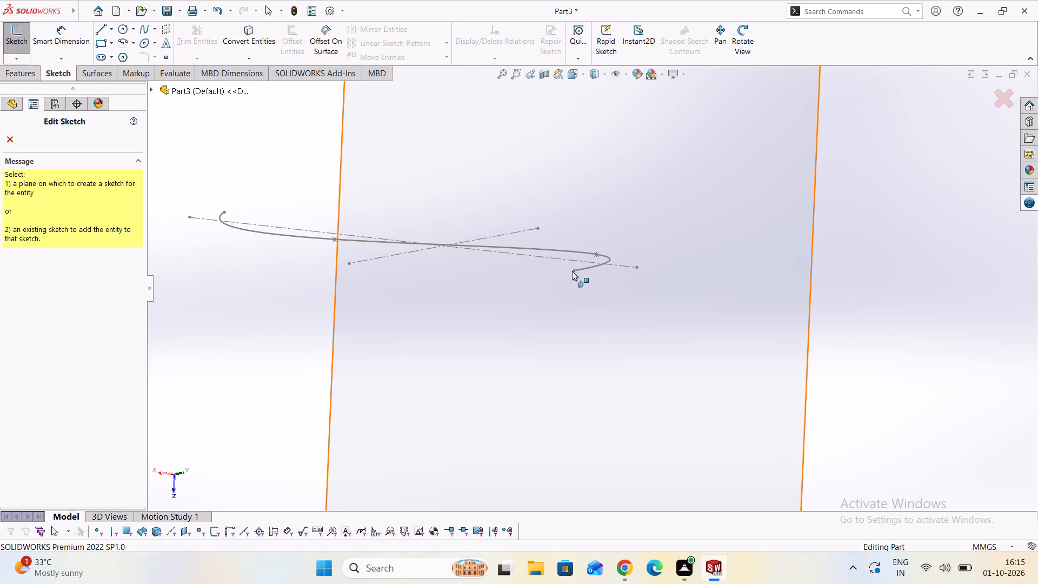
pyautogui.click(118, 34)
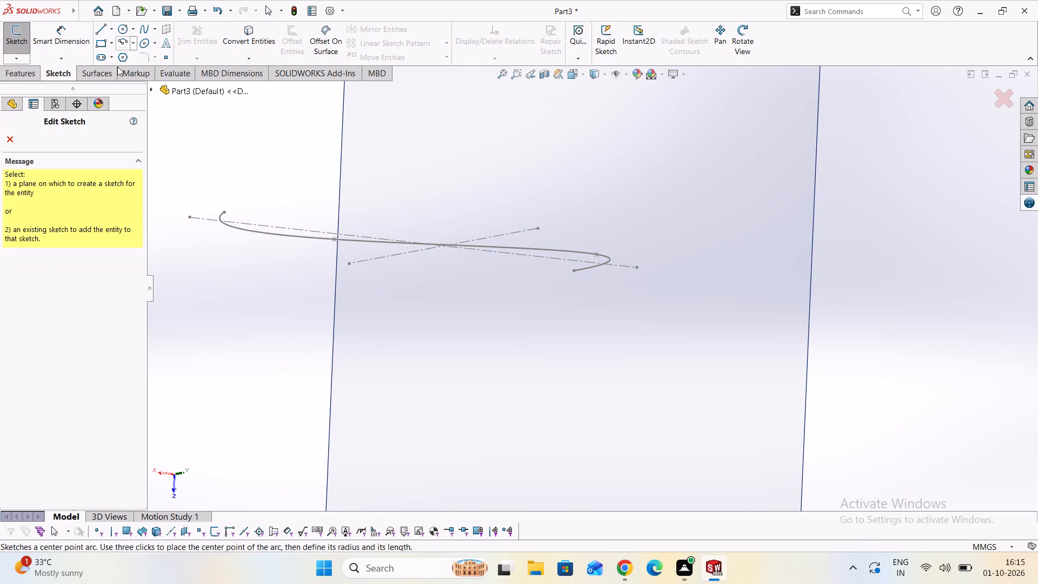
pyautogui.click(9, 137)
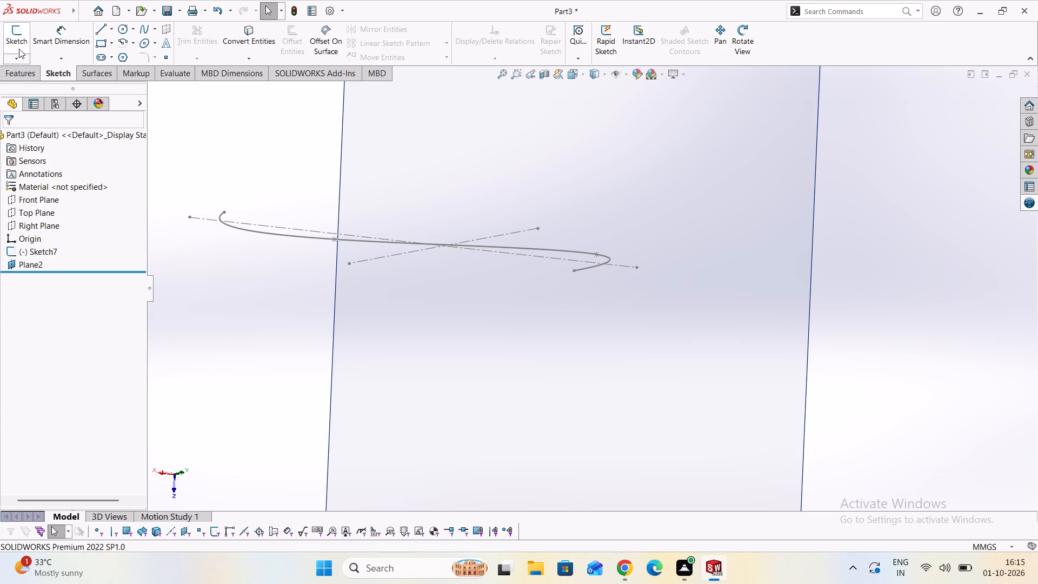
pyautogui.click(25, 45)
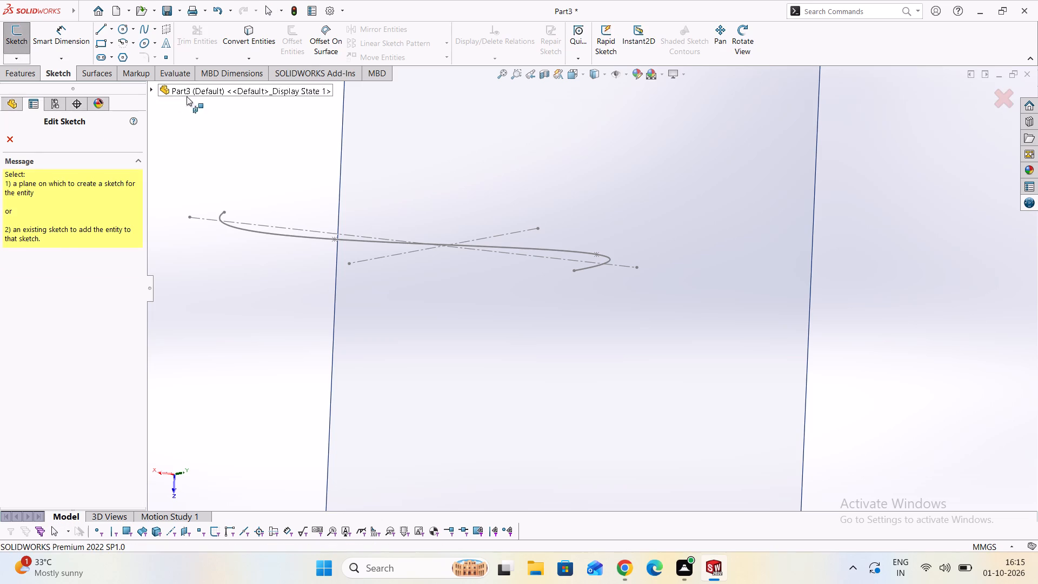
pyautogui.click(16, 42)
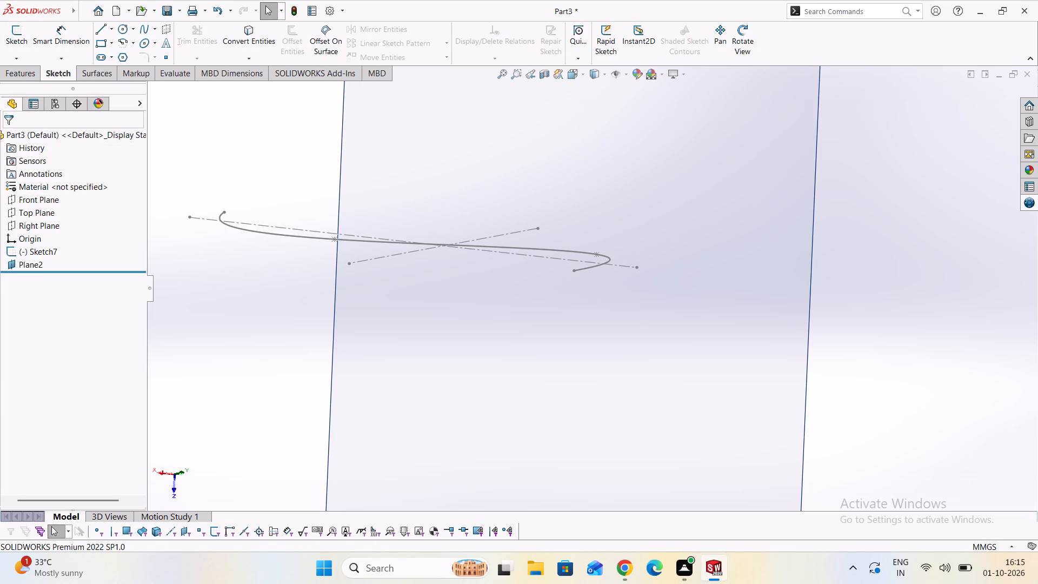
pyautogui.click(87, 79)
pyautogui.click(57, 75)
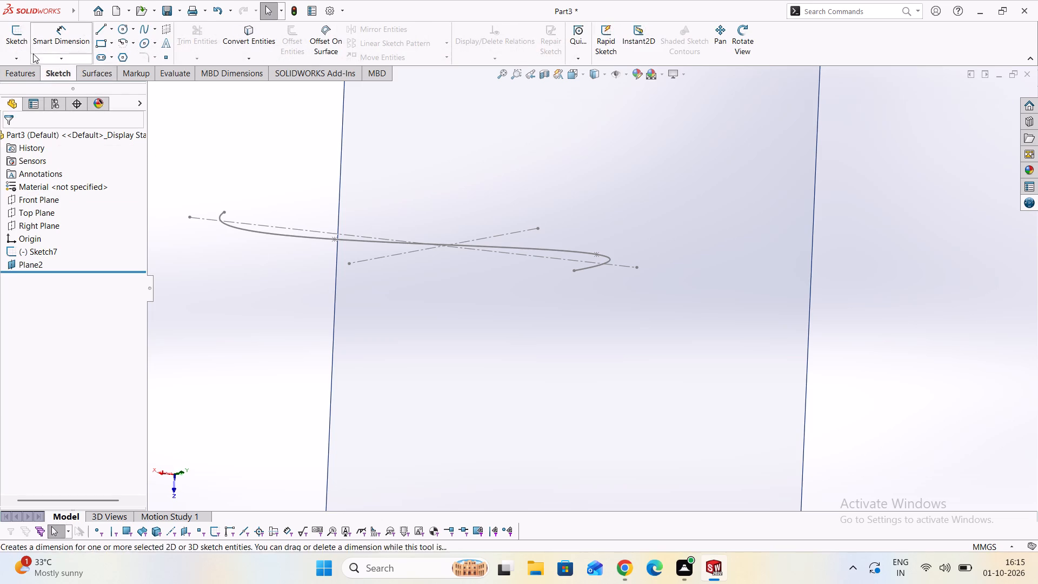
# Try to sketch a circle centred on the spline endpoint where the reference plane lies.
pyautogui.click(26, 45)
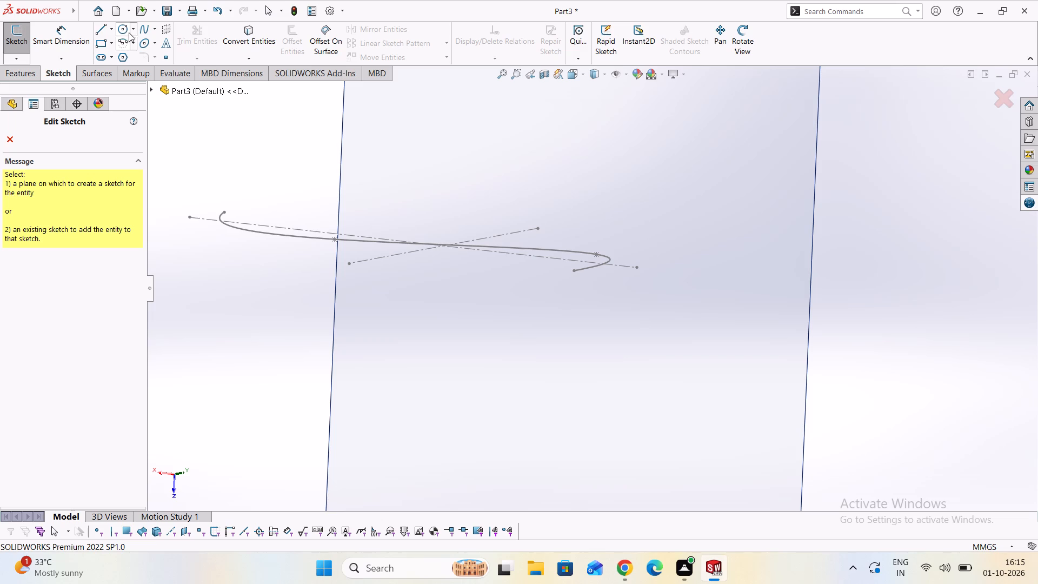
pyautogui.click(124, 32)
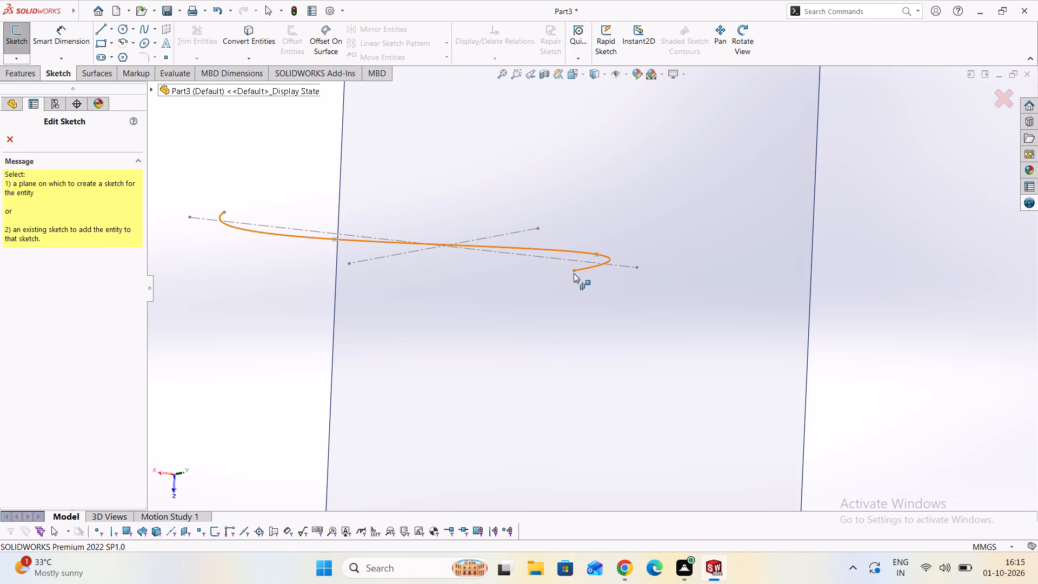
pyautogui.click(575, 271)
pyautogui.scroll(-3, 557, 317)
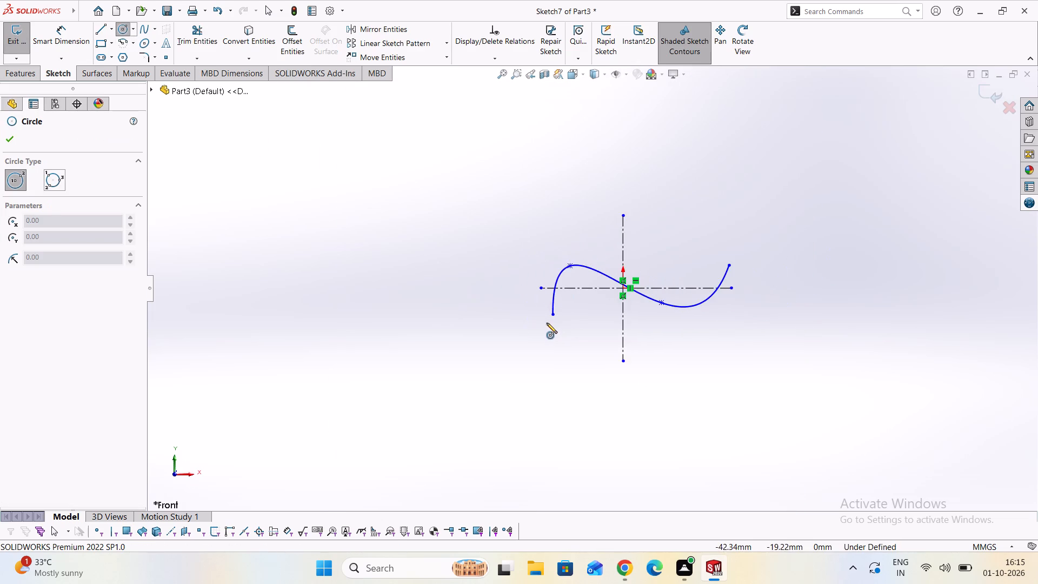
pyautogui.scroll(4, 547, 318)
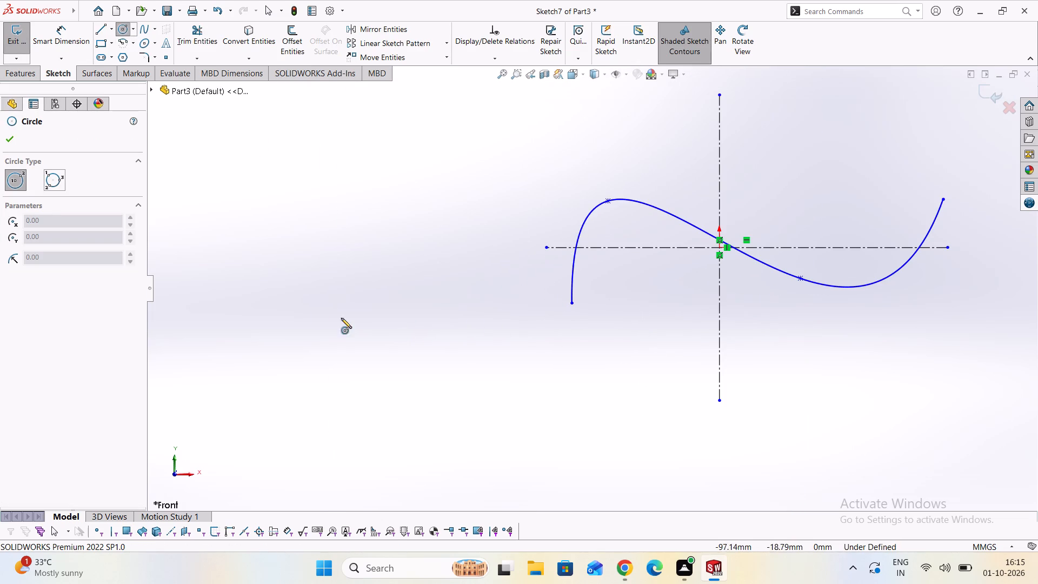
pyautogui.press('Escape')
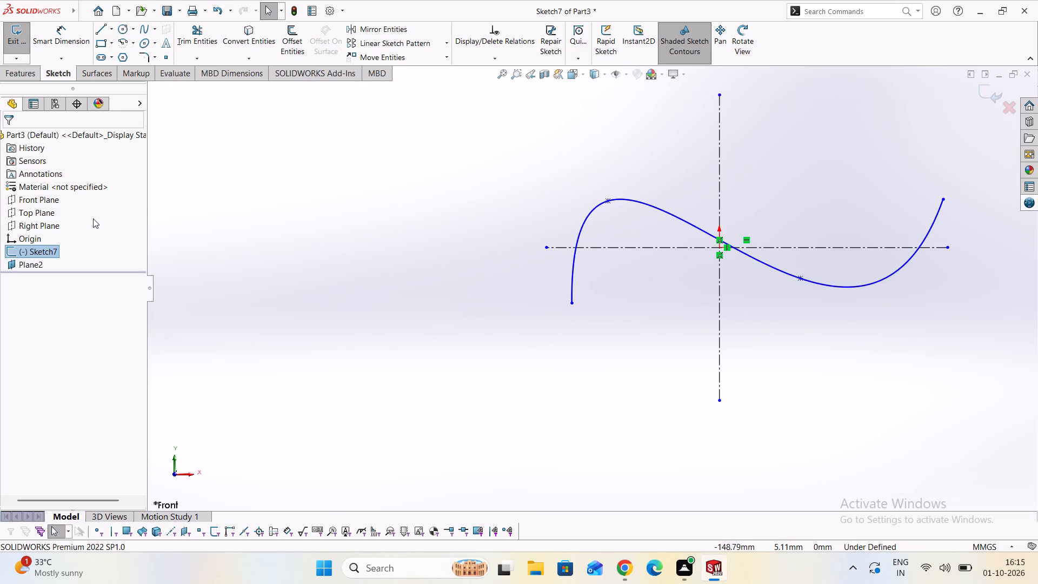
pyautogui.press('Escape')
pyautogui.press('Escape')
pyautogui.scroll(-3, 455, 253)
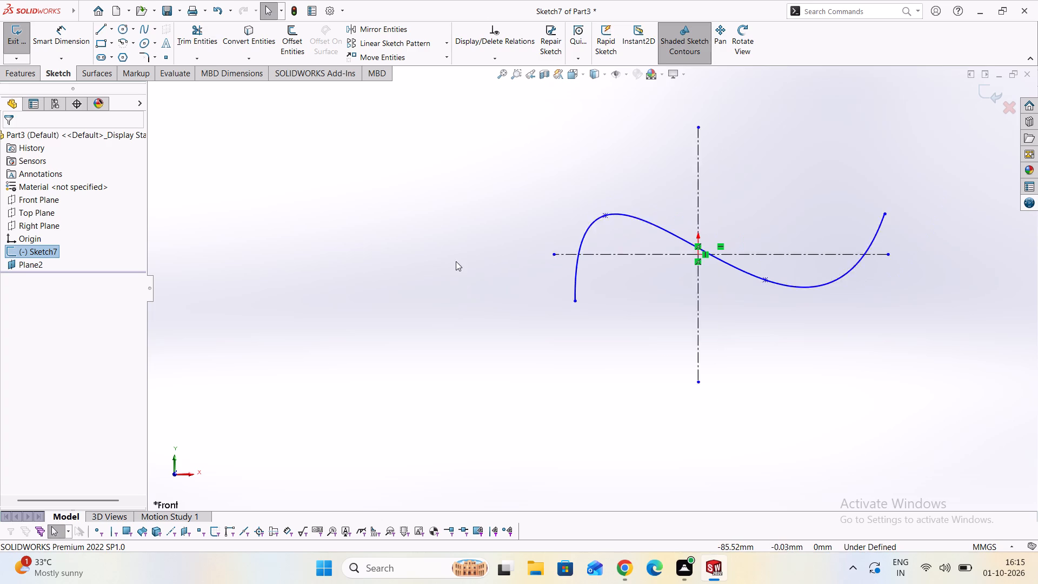
# Close the part document.
pyautogui.click(1022, 77)
pyautogui.click(514, 295)
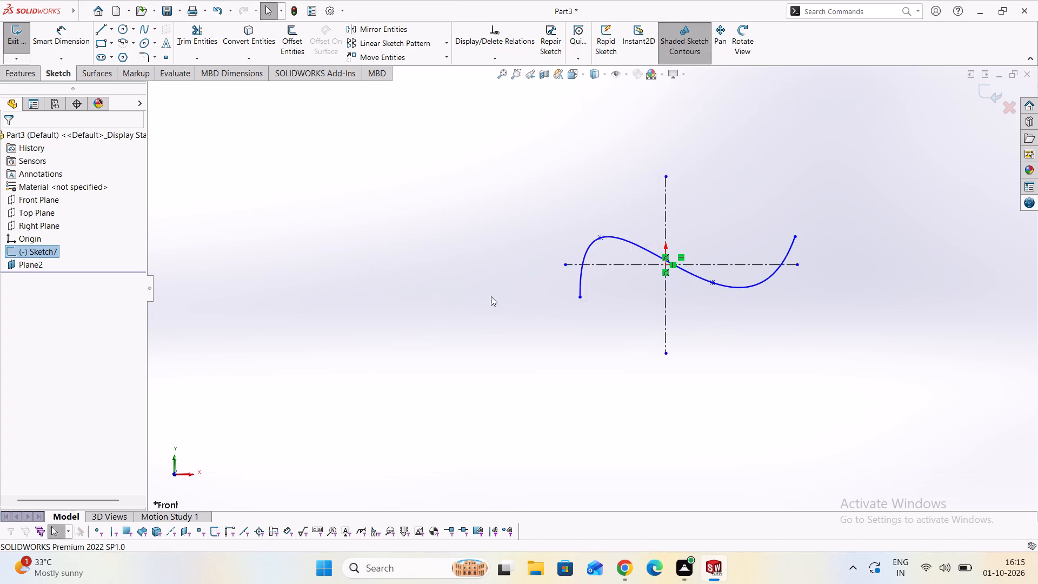
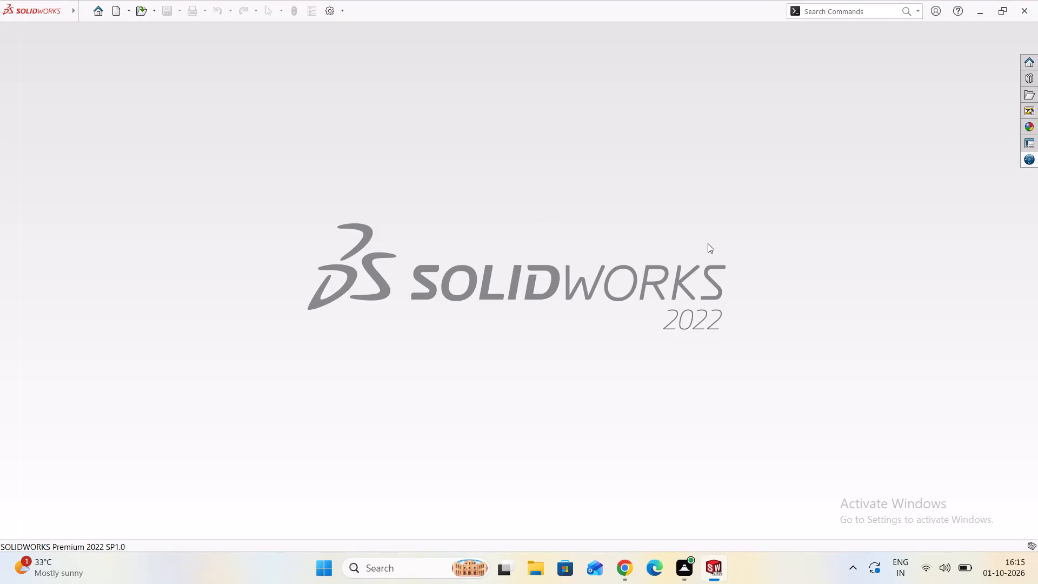
# Create a new part document.
pyautogui.click(125, 9)
pyautogui.click(128, 19)
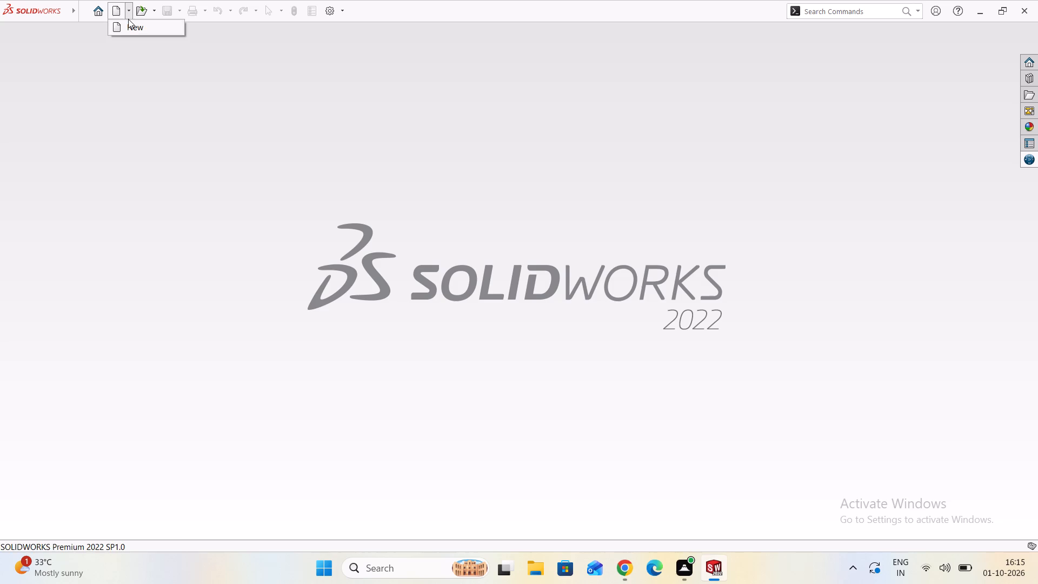
pyautogui.click(132, 26)
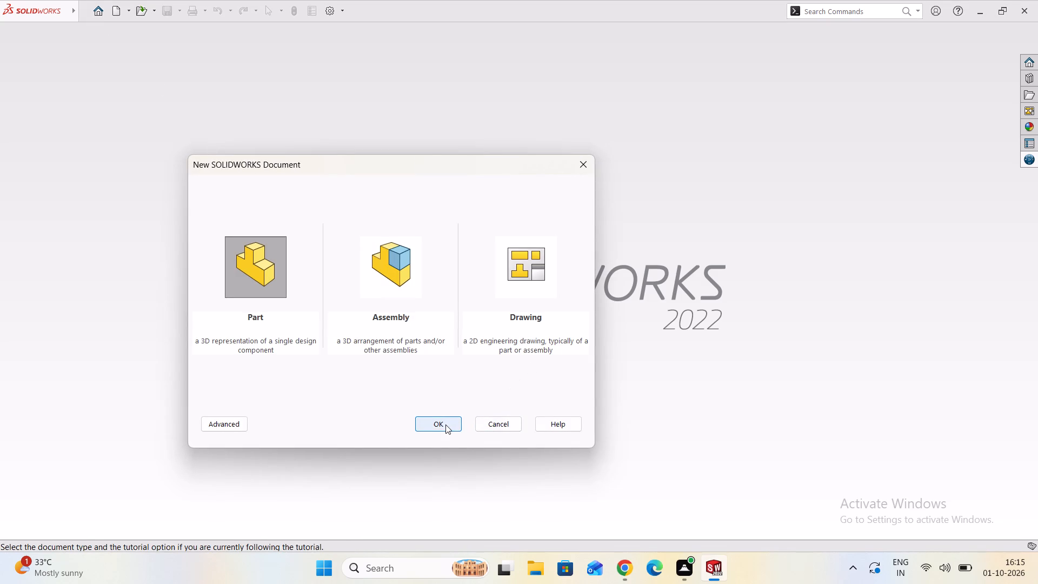
pyautogui.click(445, 424)
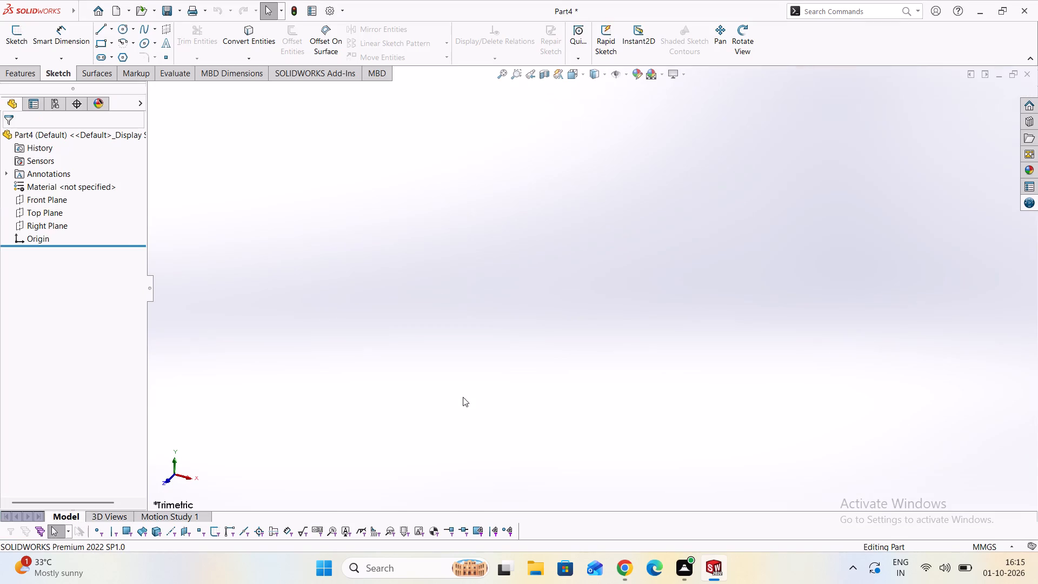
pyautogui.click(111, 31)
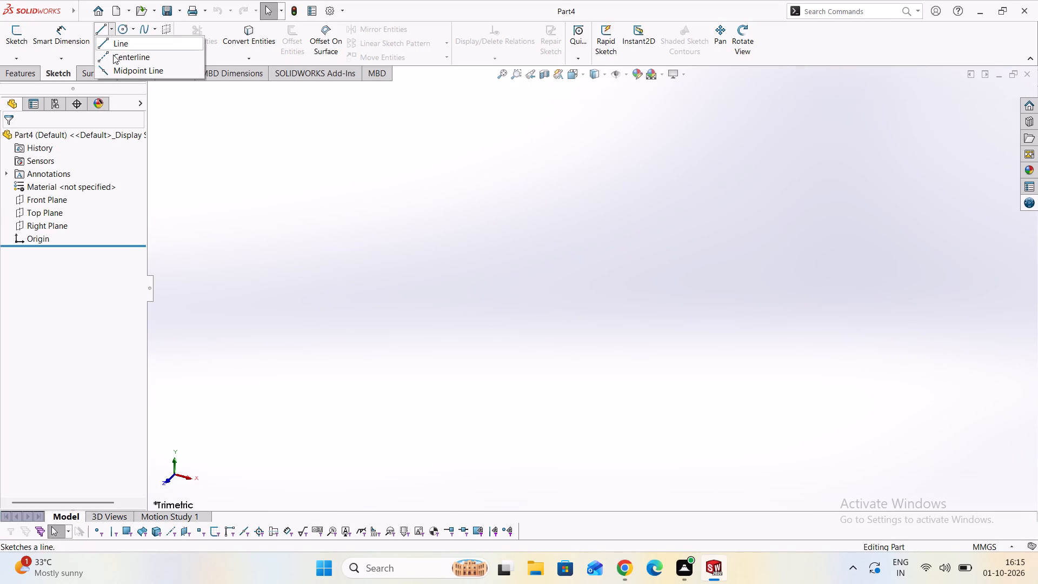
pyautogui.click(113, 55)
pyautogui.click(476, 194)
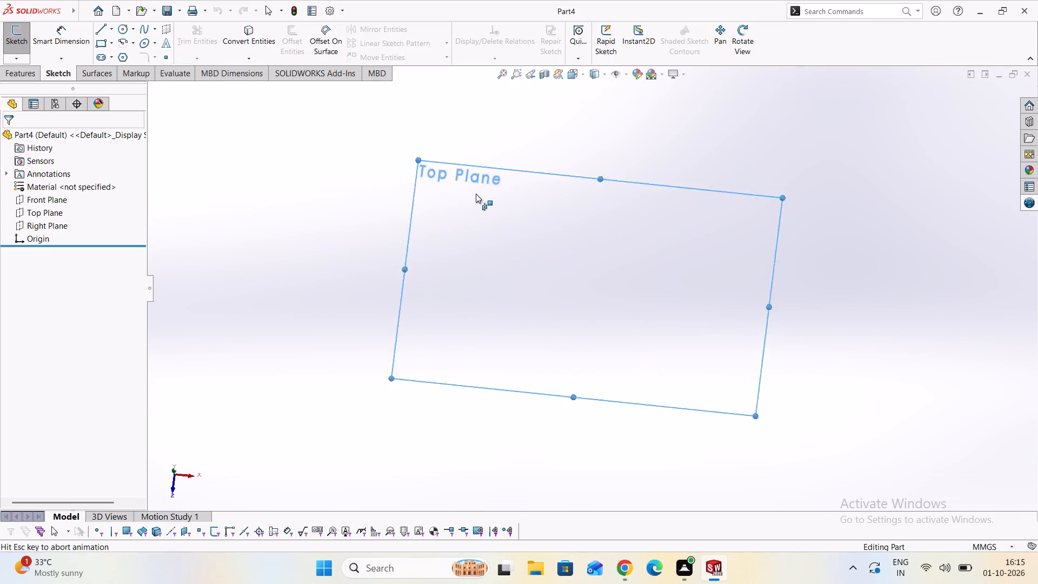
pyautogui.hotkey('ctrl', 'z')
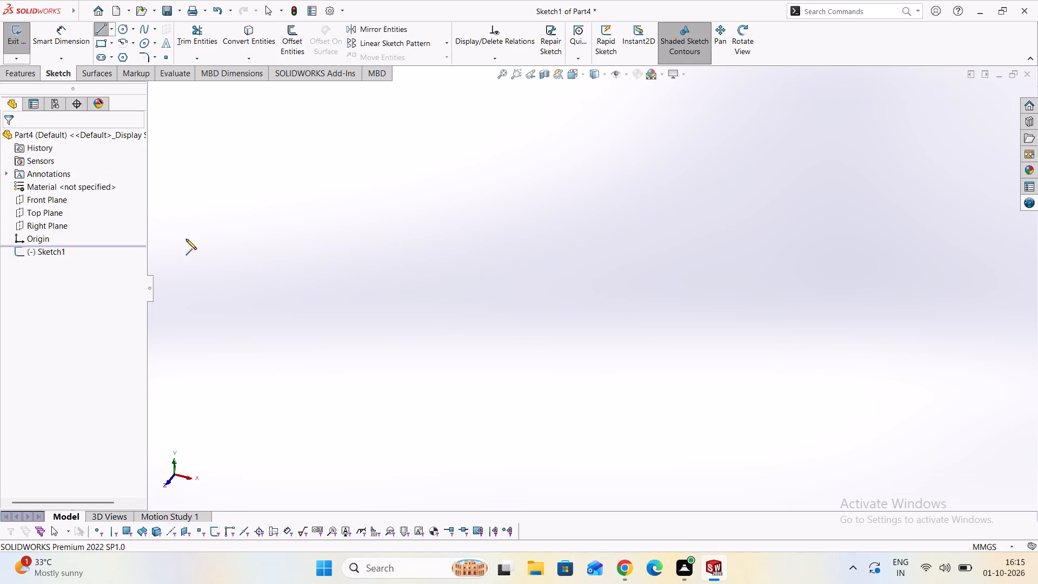
# Start a sketch on the Front Plane and draw a vertical centerline passing through the origin.
pyautogui.click(55, 200)
pyautogui.rightClick(55, 200)
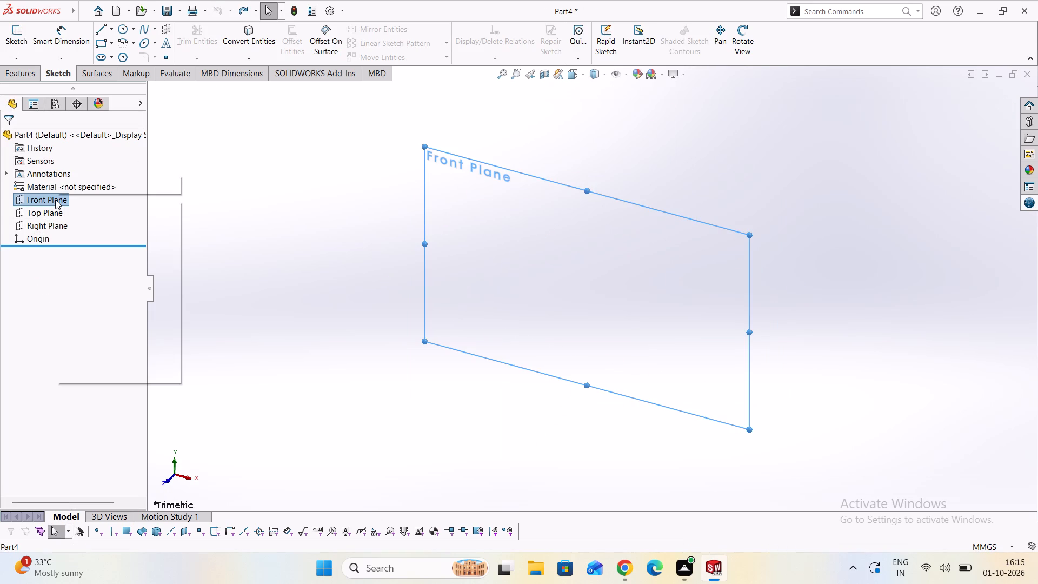
pyautogui.click(61, 183)
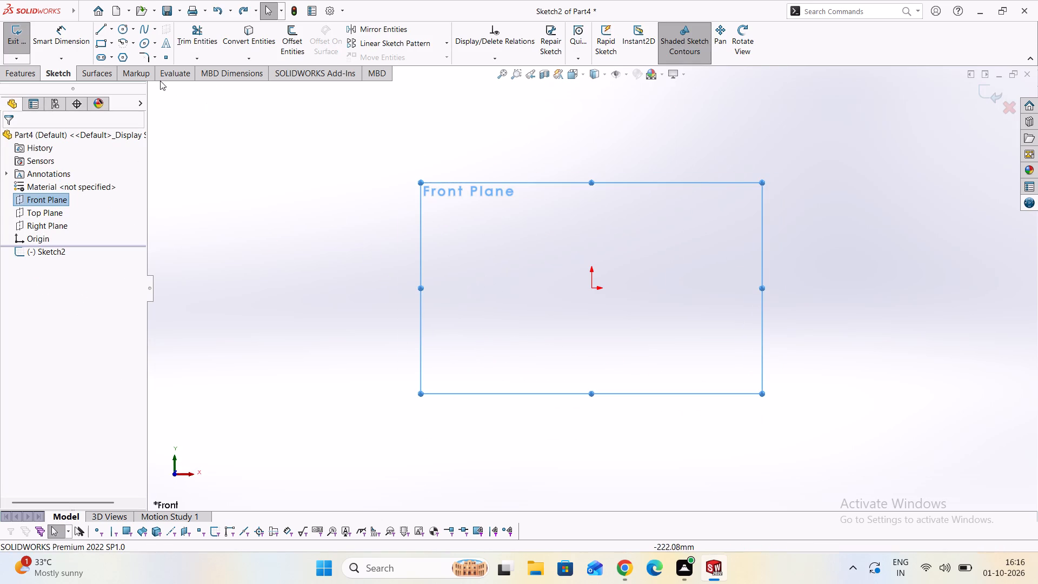
pyautogui.click(110, 34)
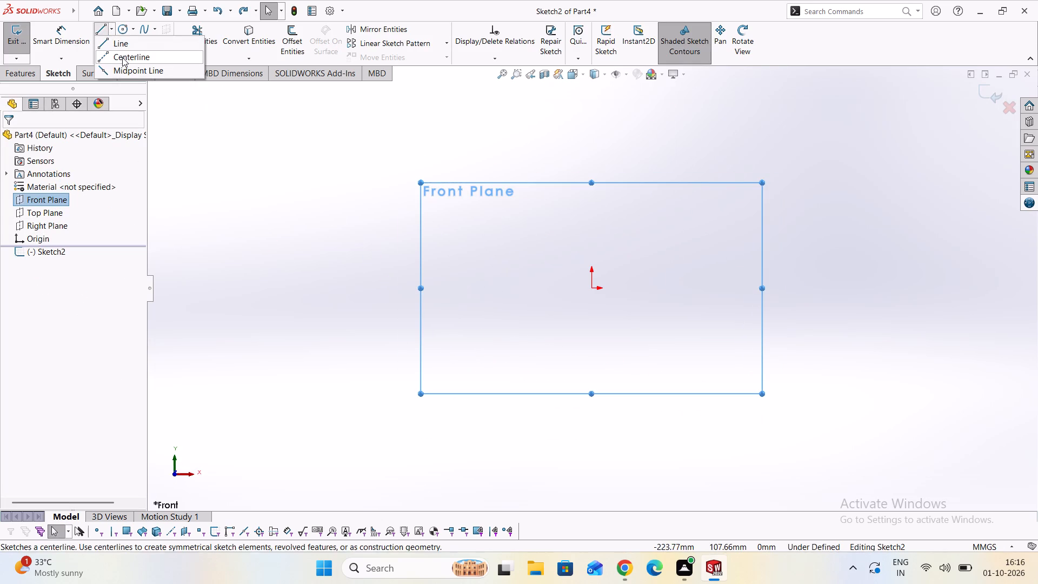
pyautogui.click(122, 57)
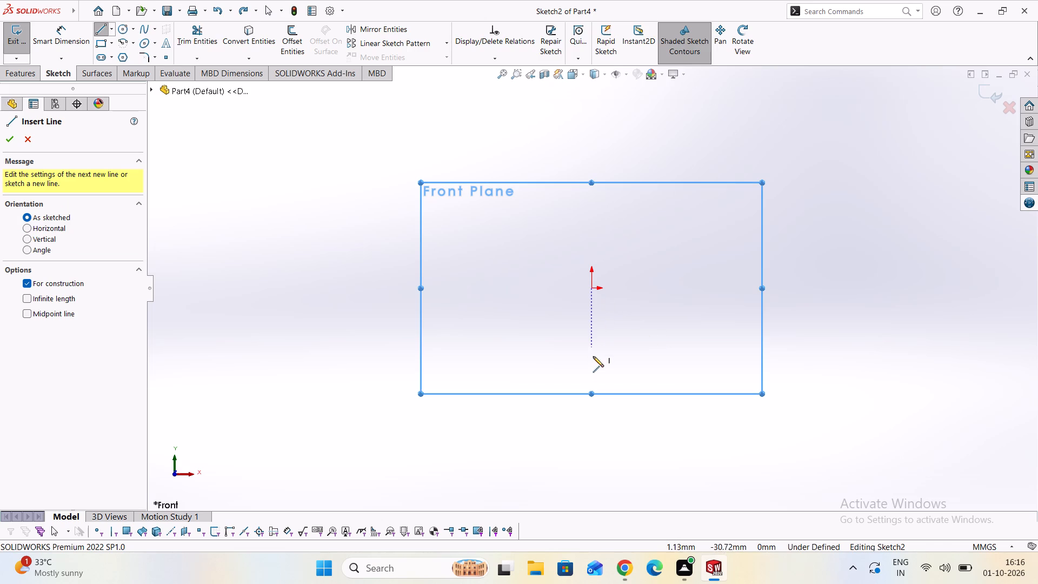
pyautogui.click(593, 364)
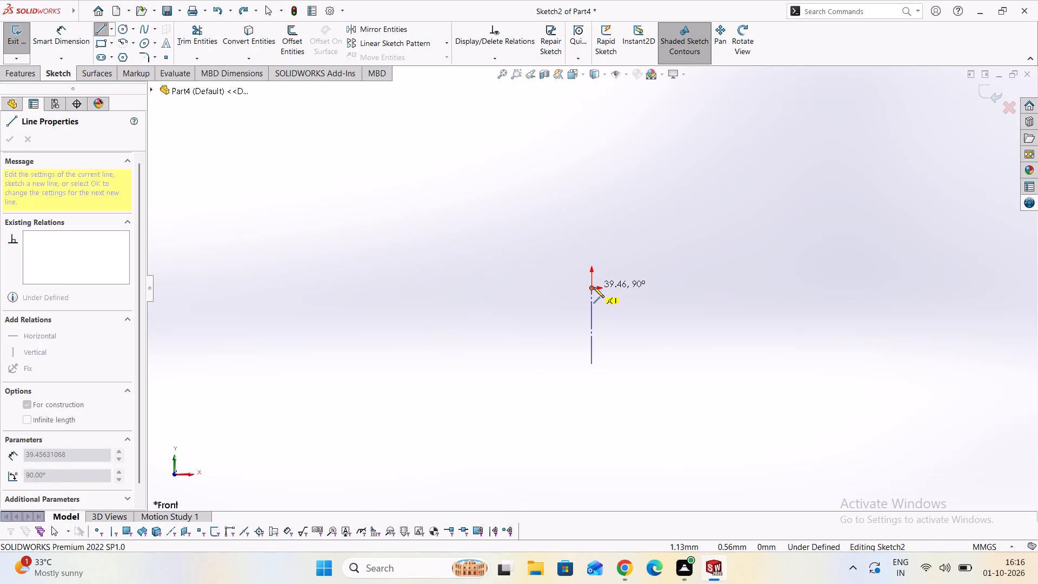
pyautogui.click(591, 200)
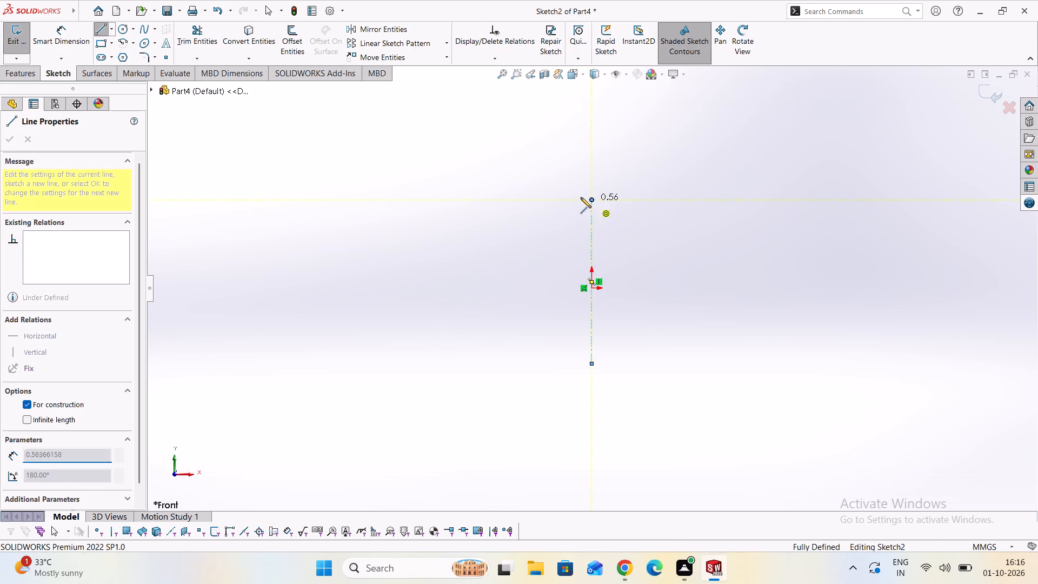
pyautogui.press('Escape')
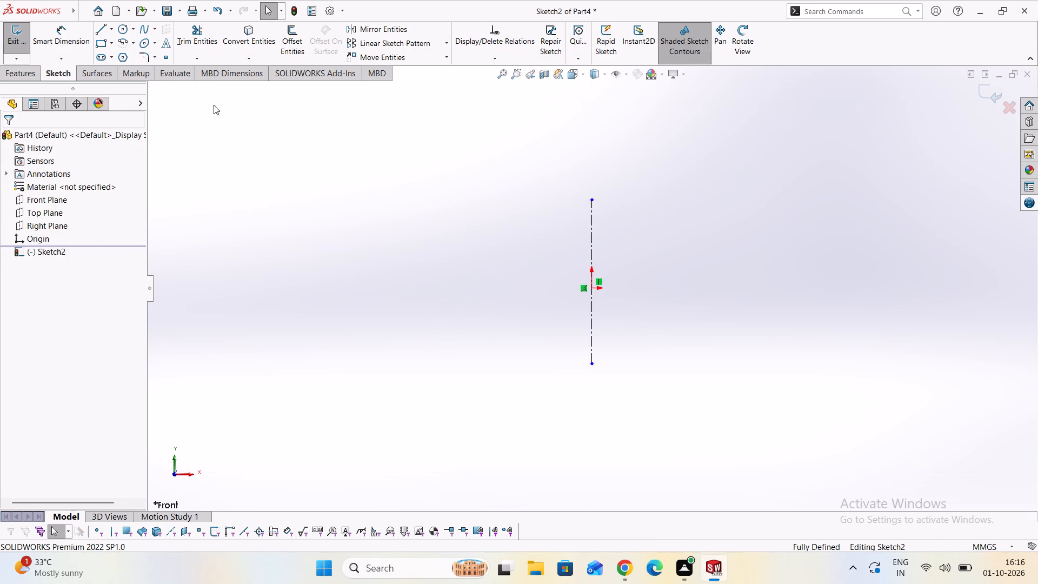
# Draw a horizontal centerline through the origin, from about 75 mm right of it to about 109 mm left of it.
pyautogui.click(114, 33)
pyautogui.click(123, 61)
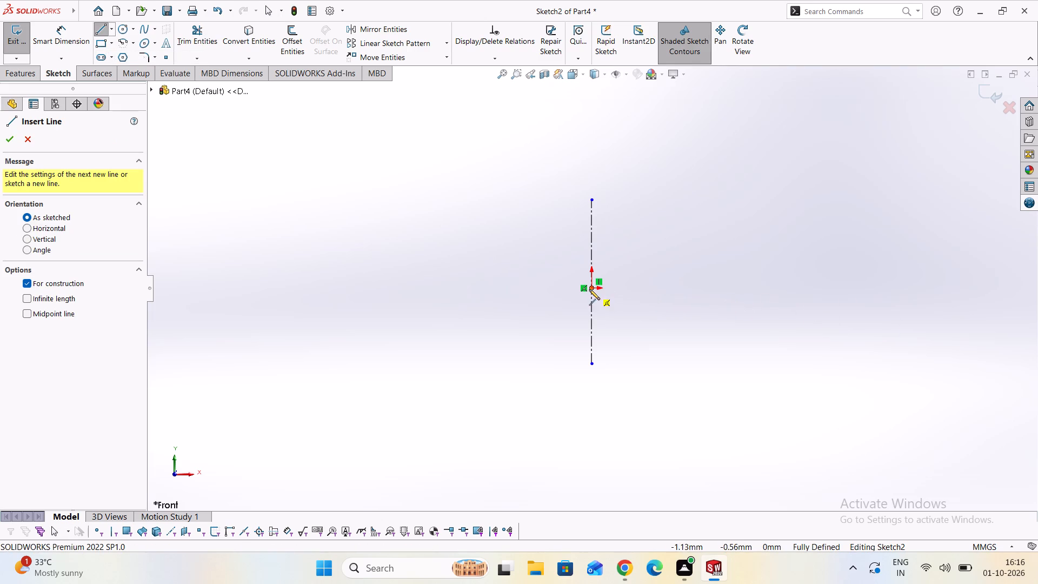
pyautogui.click(735, 288)
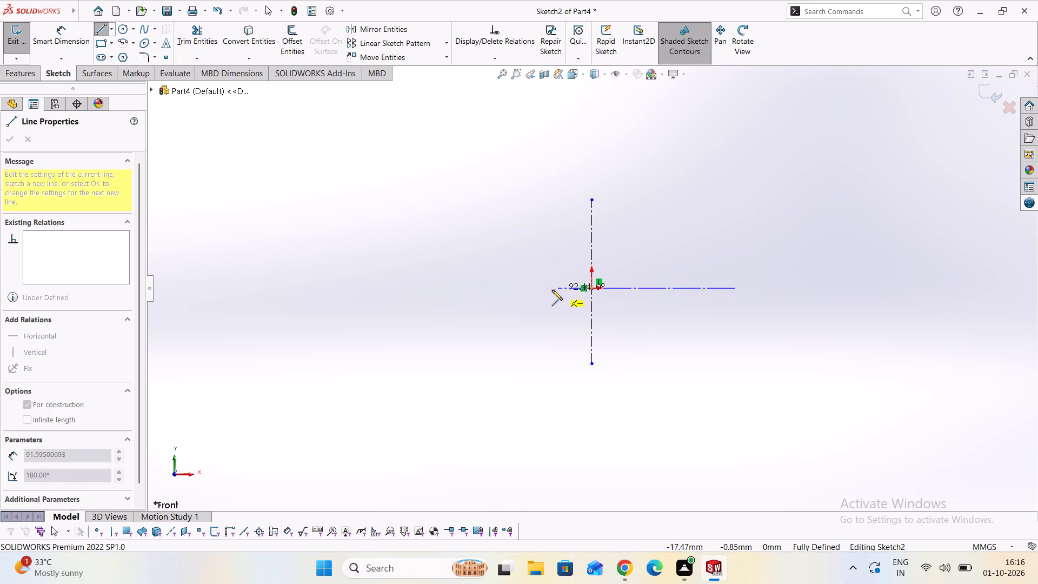
pyautogui.scroll(3, 504, 288)
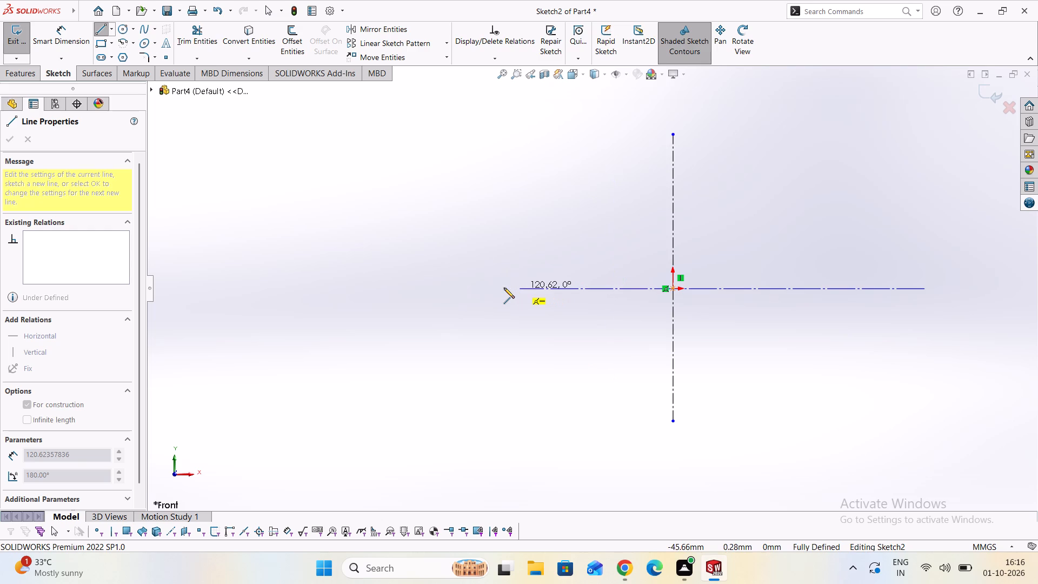
pyautogui.scroll(3, 521, 290)
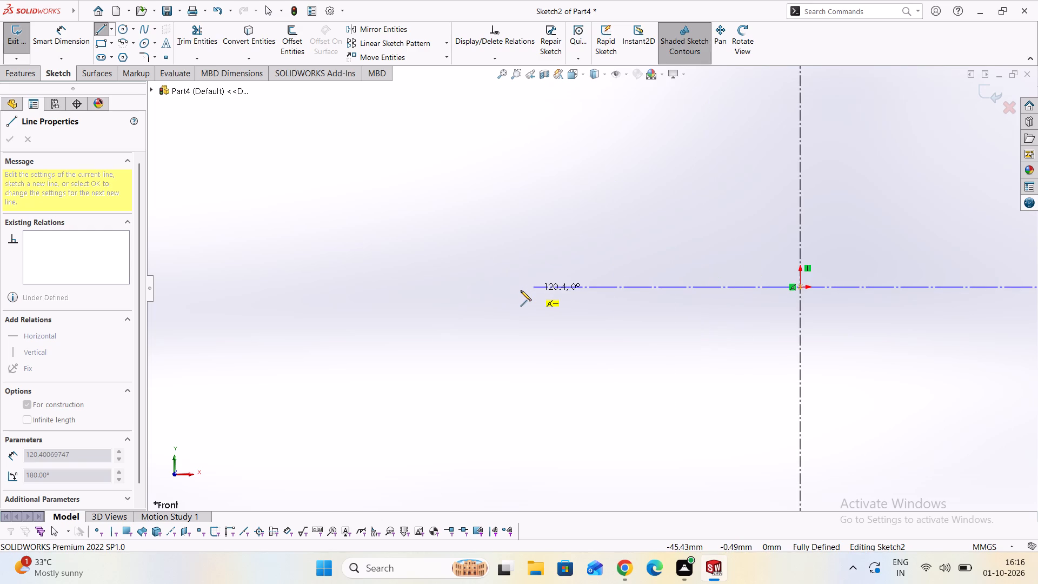
pyautogui.scroll(-5, 521, 290)
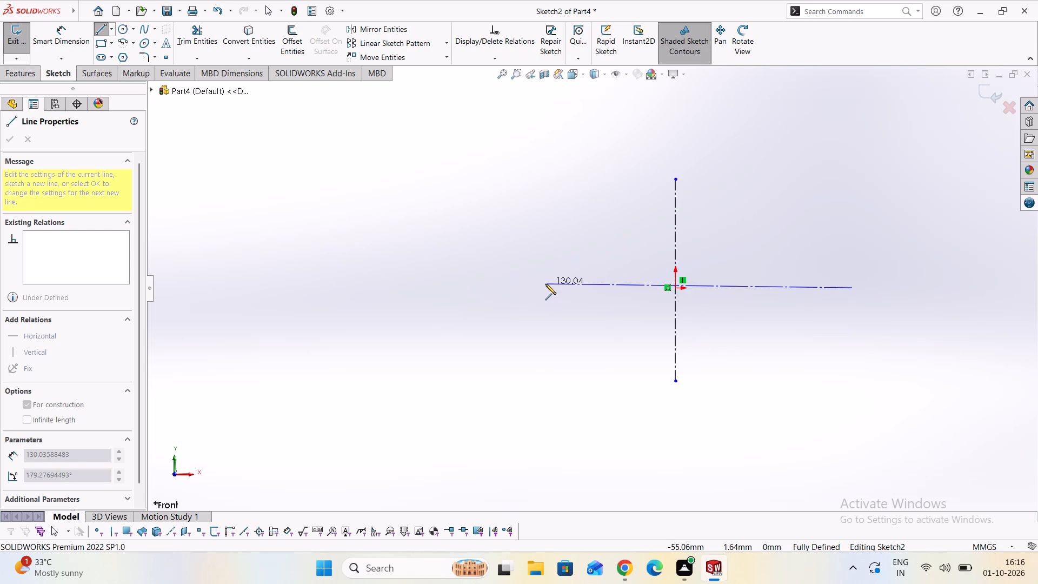
pyautogui.scroll(1, 545, 289)
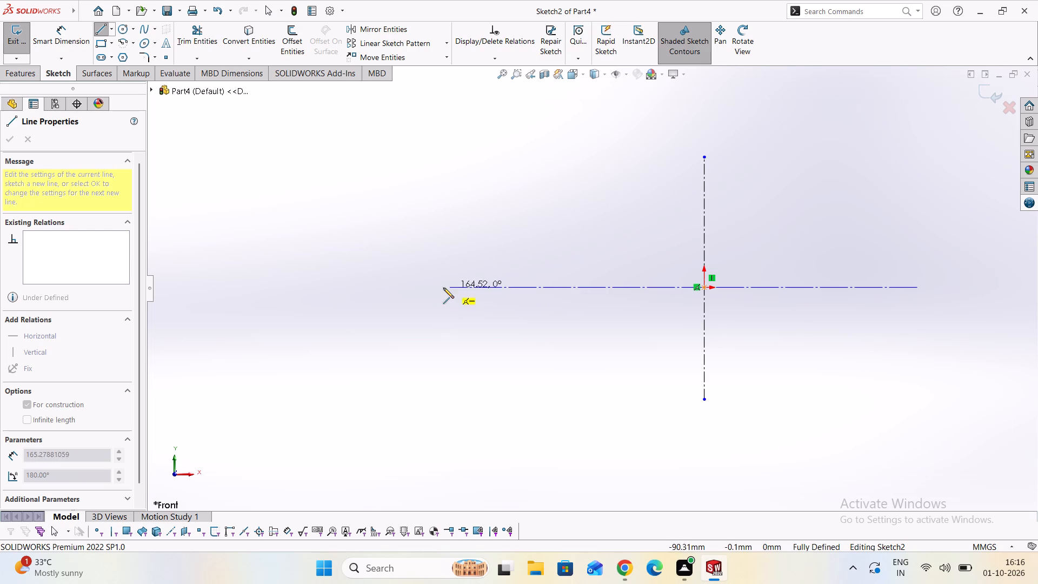
pyautogui.click(395, 286)
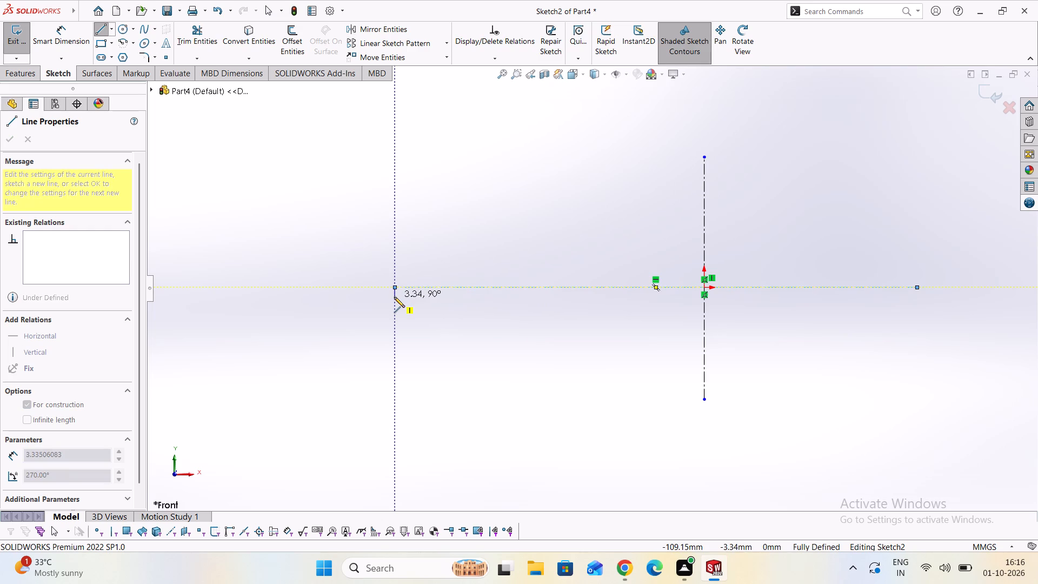
pyautogui.press('Escape')
# Sketch a wavy five-point spline about 248 mm long, weaving across the horizontal centerline from left to right, and exit the sketch.
pyautogui.scroll(-3, 438, 320)
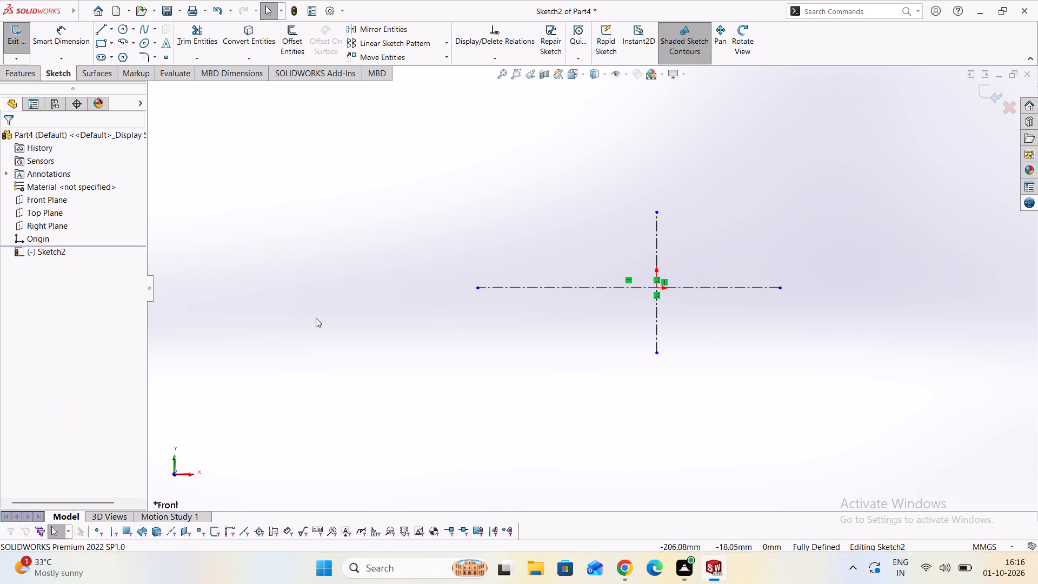
pyautogui.scroll(1, 728, 340)
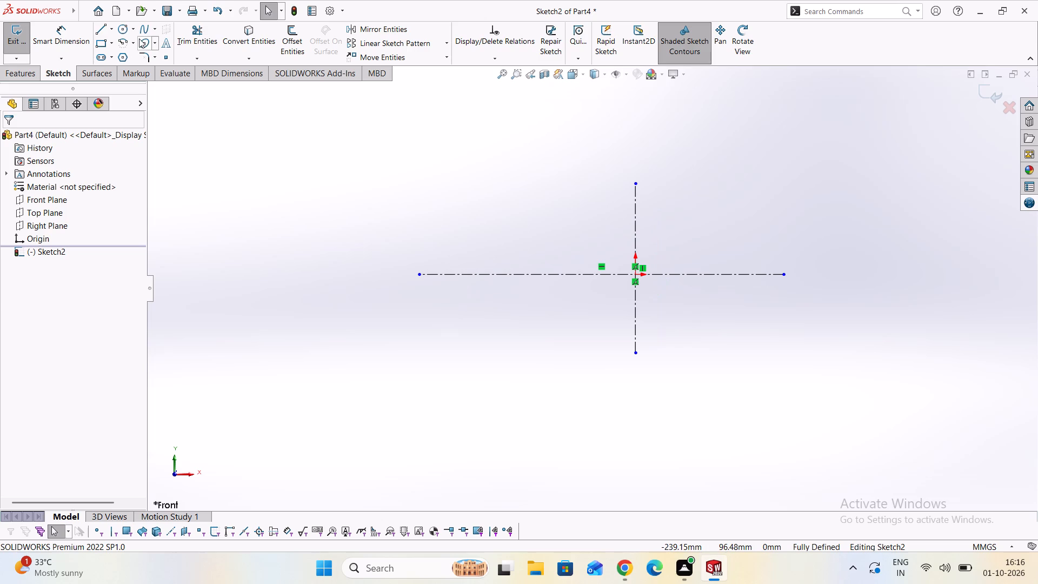
pyautogui.click(141, 34)
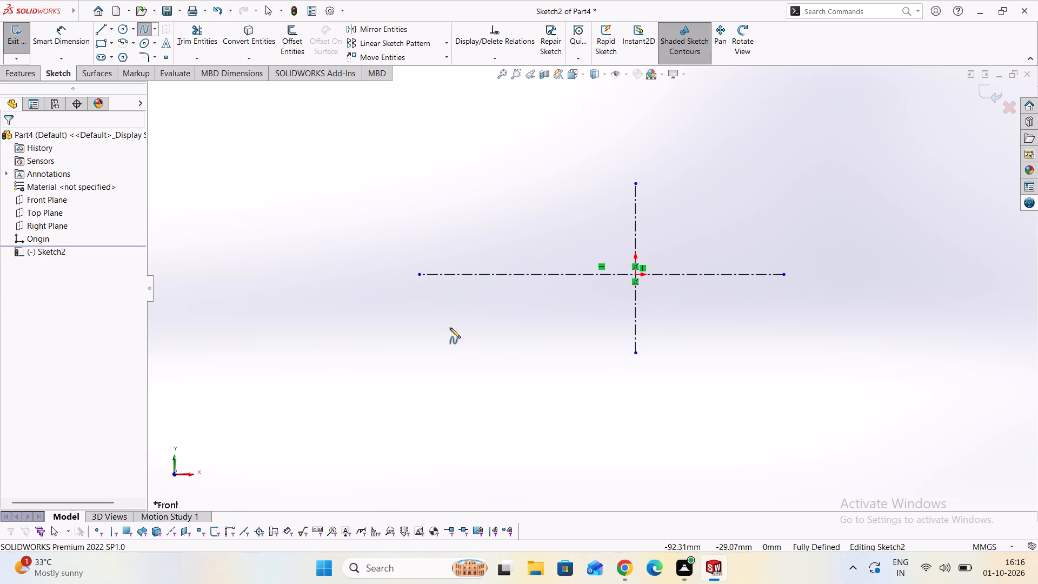
pyautogui.click(441, 314)
pyautogui.click(496, 230)
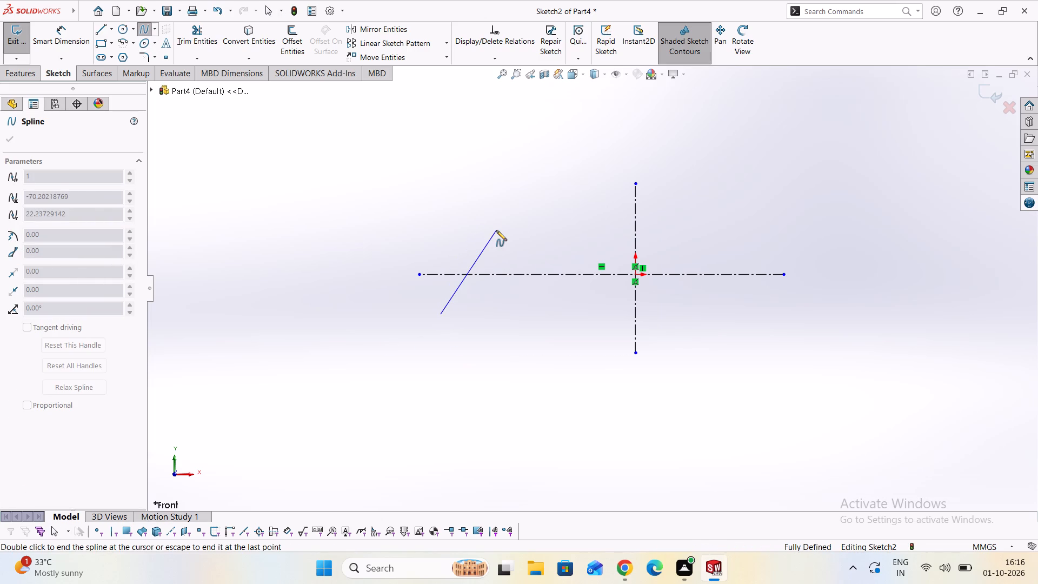
pyautogui.click(575, 303)
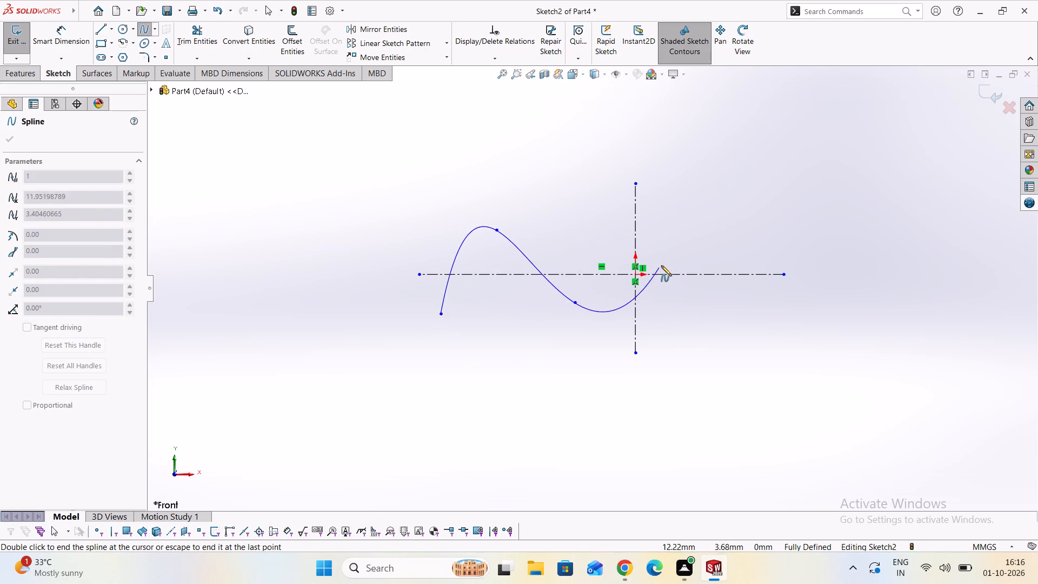
pyautogui.moveTo(686, 234); pyautogui.dragTo(700, 225)
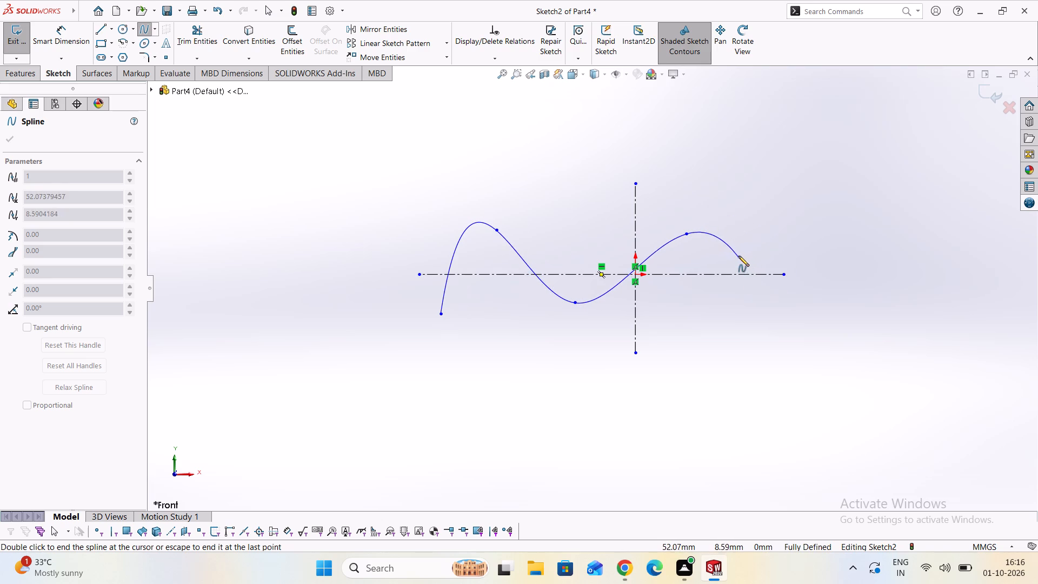
pyautogui.click(778, 287)
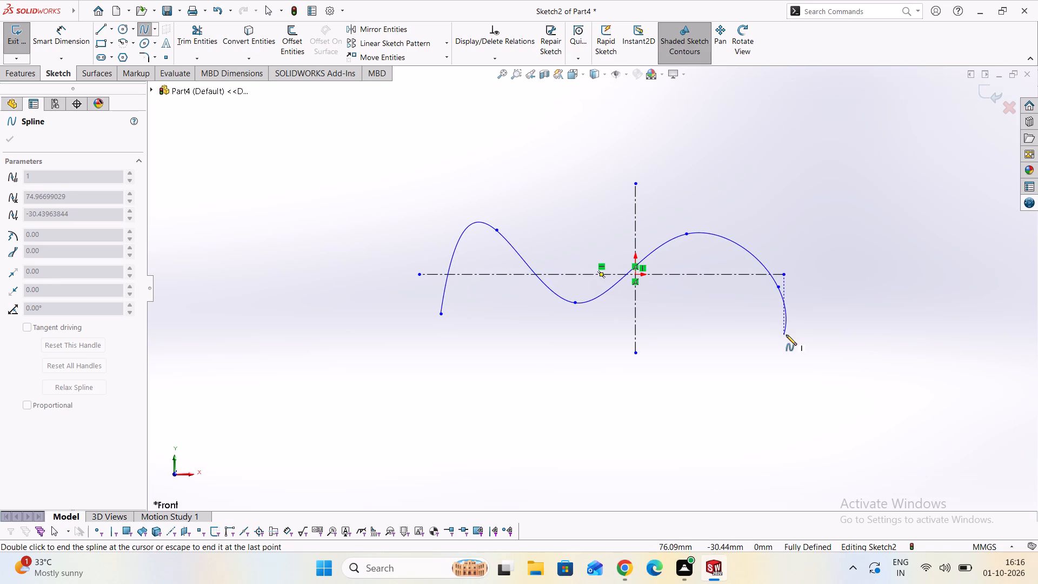
pyautogui.press('Escape')
pyautogui.scroll(2, 522, 318)
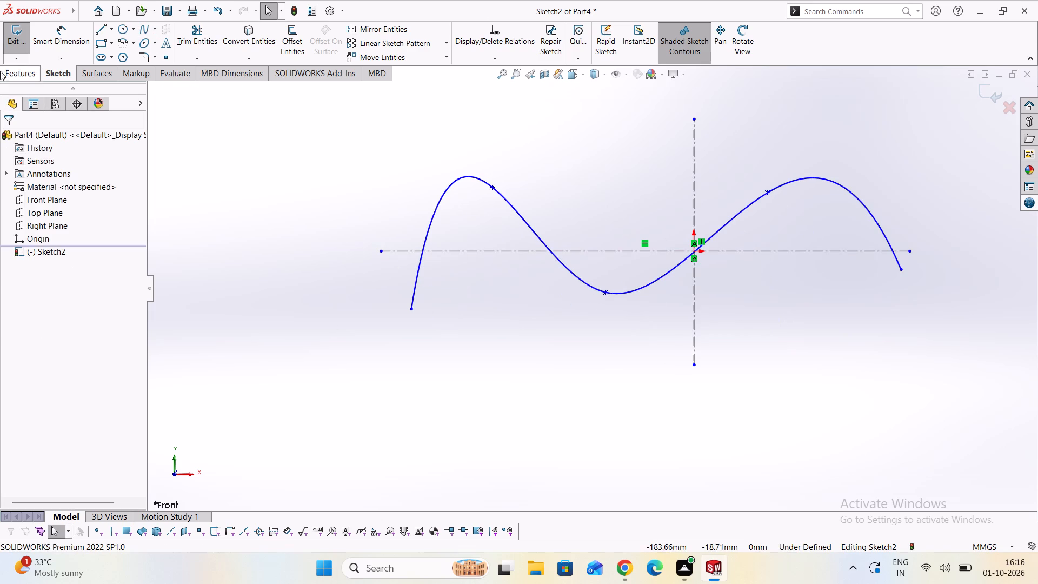
pyautogui.click(14, 47)
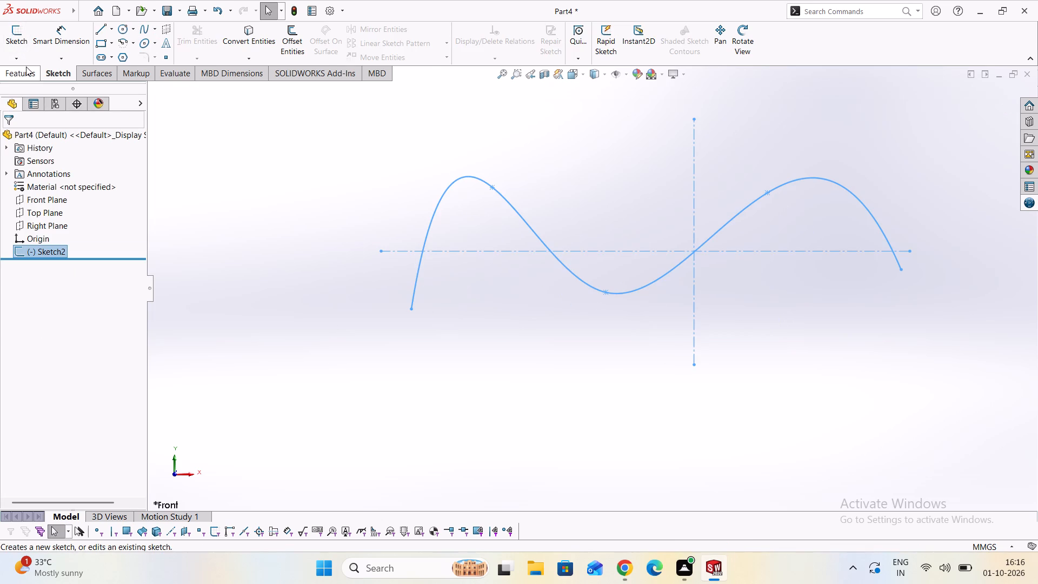
# Create a reference plane perpendicular to the wavy spline and coincident with its left endpoint.
pyautogui.click(26, 67)
pyautogui.click(529, 55)
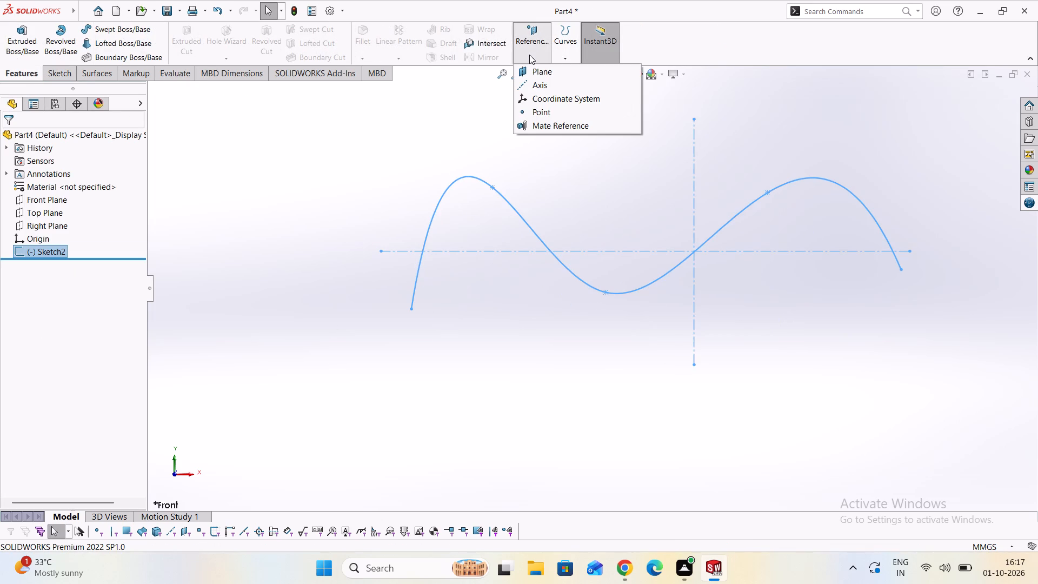
pyautogui.click(535, 71)
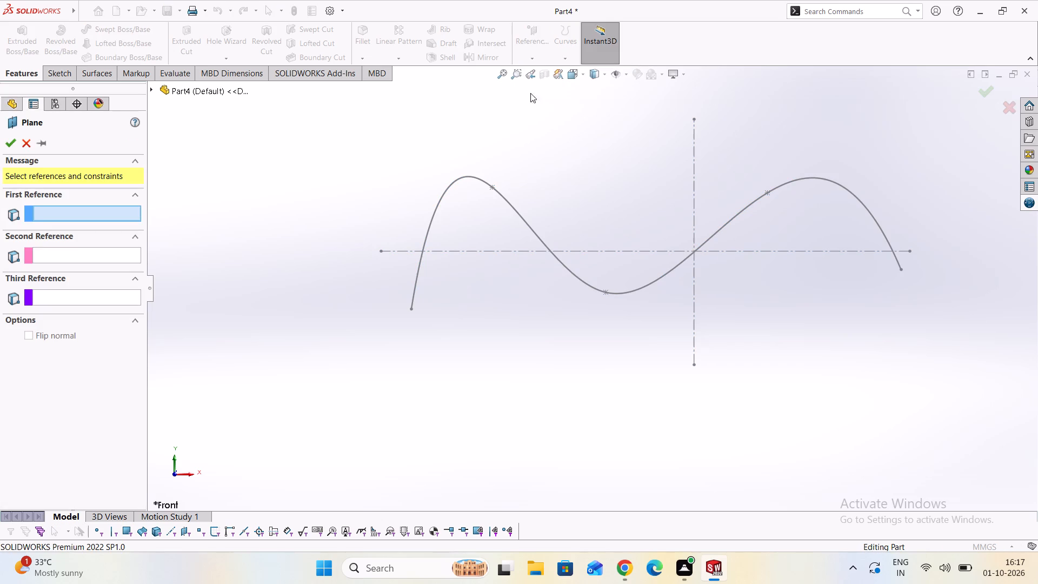
pyautogui.click(435, 209)
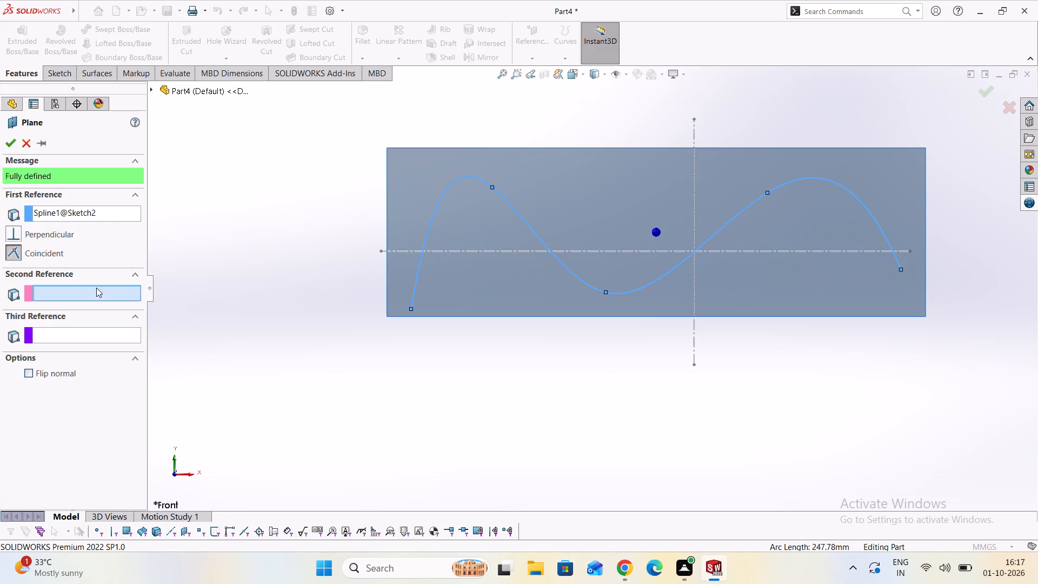
pyautogui.scroll(3, 410, 307)
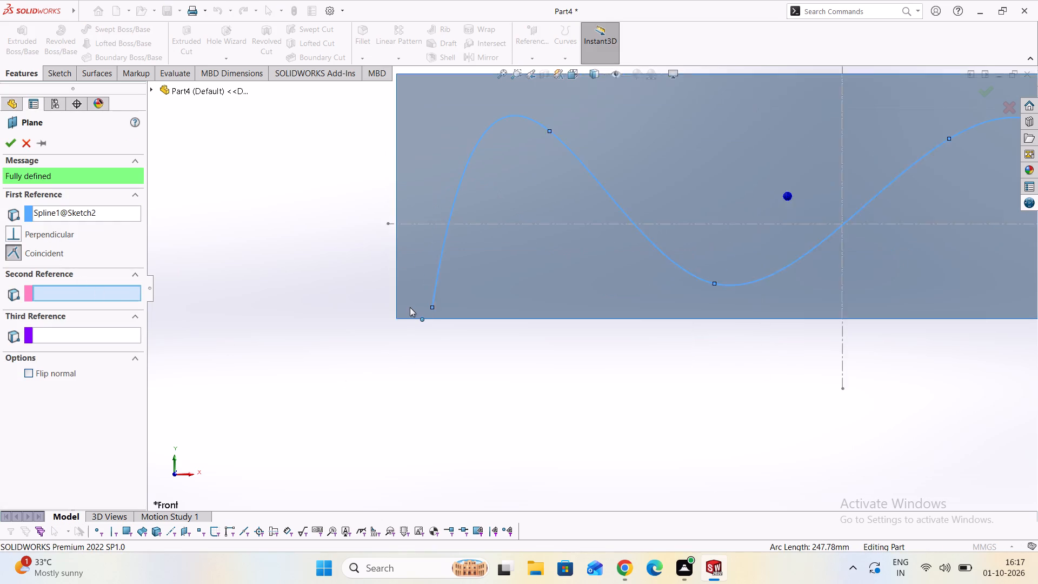
pyautogui.scroll(2, 410, 307)
pyautogui.click(483, 307)
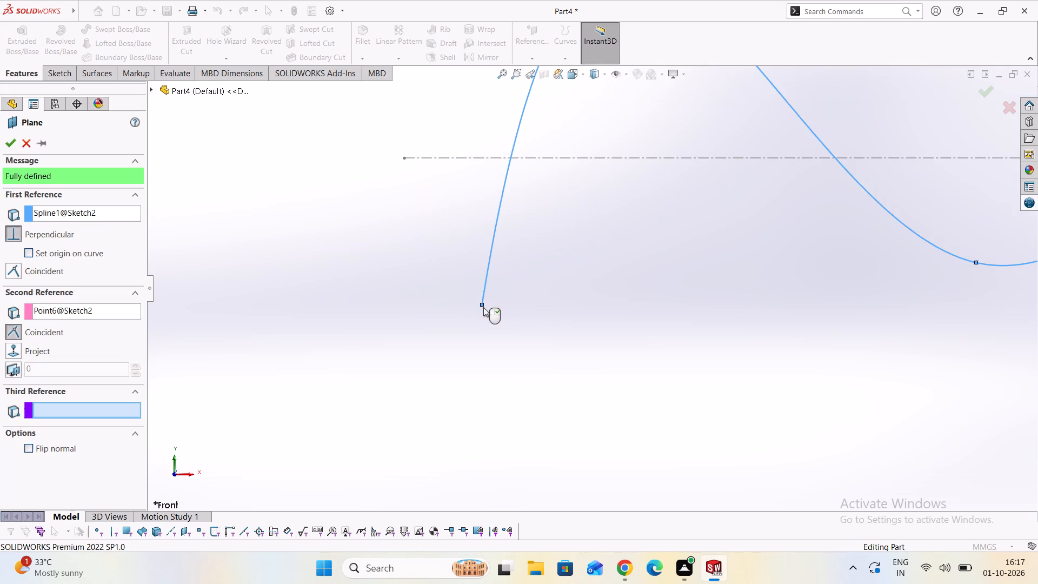
pyautogui.scroll(-4, 501, 321)
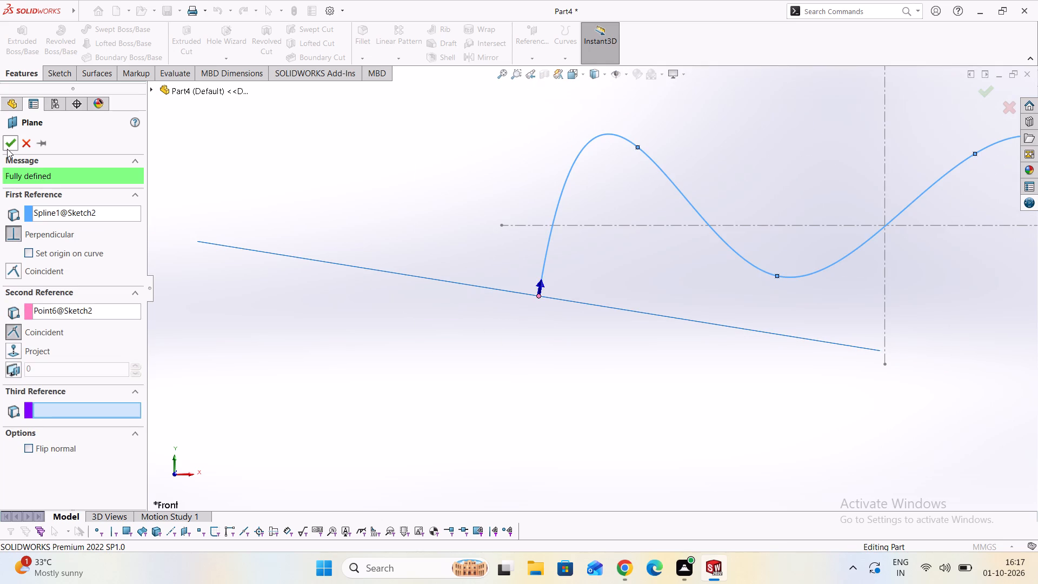
pyautogui.click(7, 149)
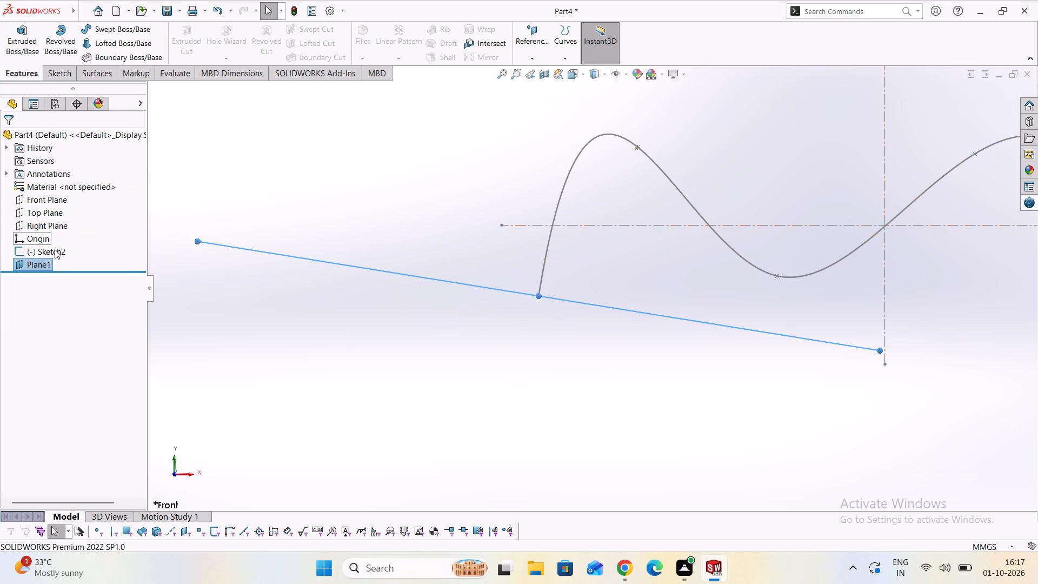
# Start a sketch on the new end plane and draw a circle of about 2.3 mm radius centred on the sketch origin.
pyautogui.rightClick(44, 267)
pyautogui.click(53, 248)
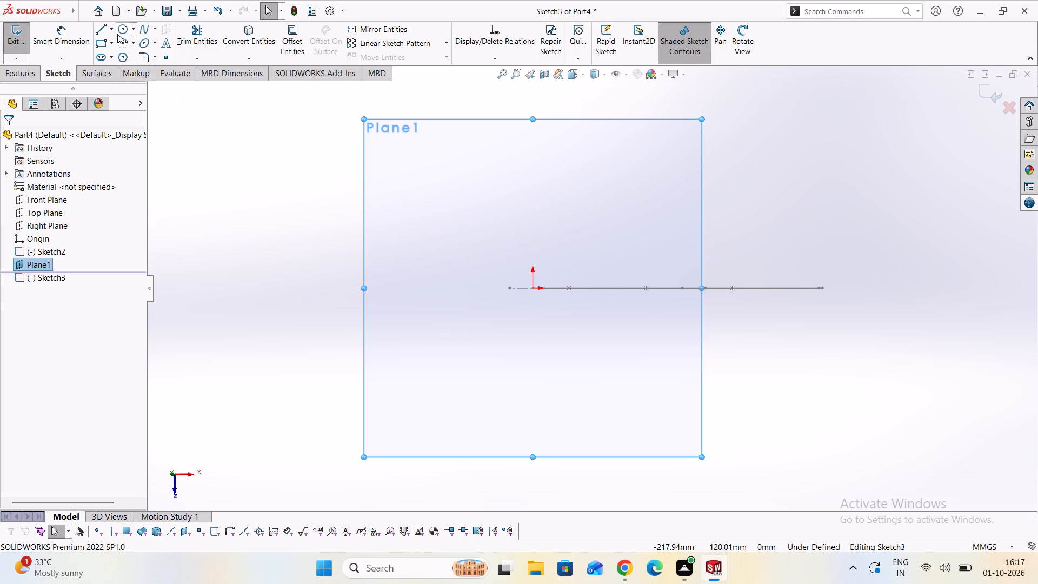
pyautogui.click(117, 34)
pyautogui.scroll(2, 538, 294)
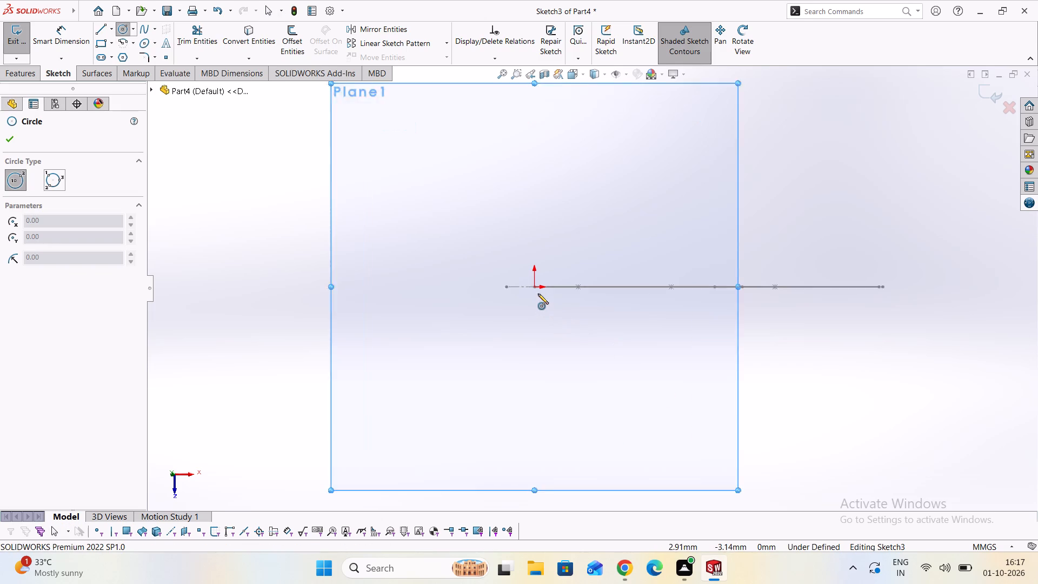
pyautogui.scroll(7, 538, 294)
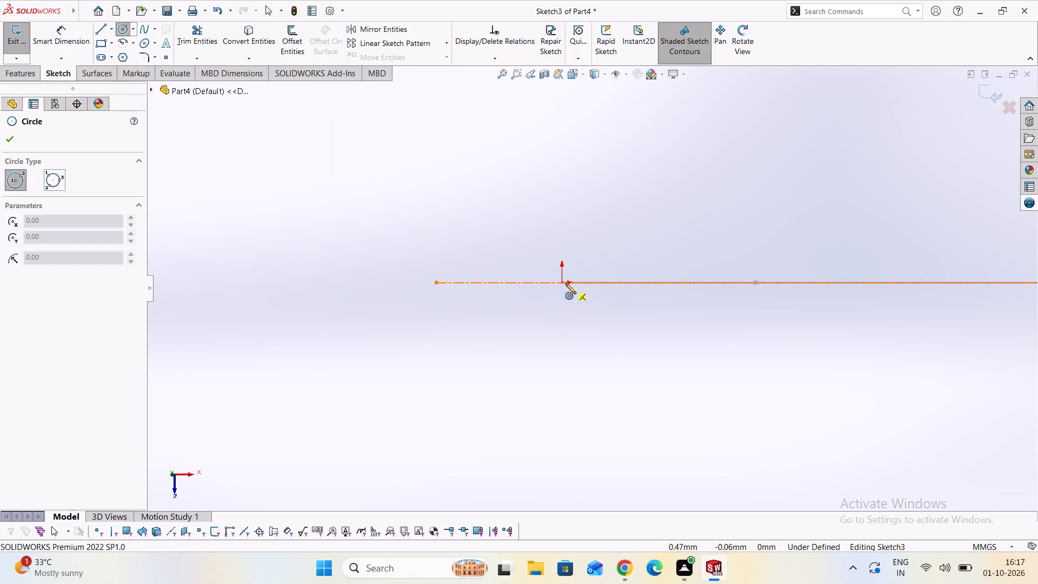
pyautogui.click(561, 283)
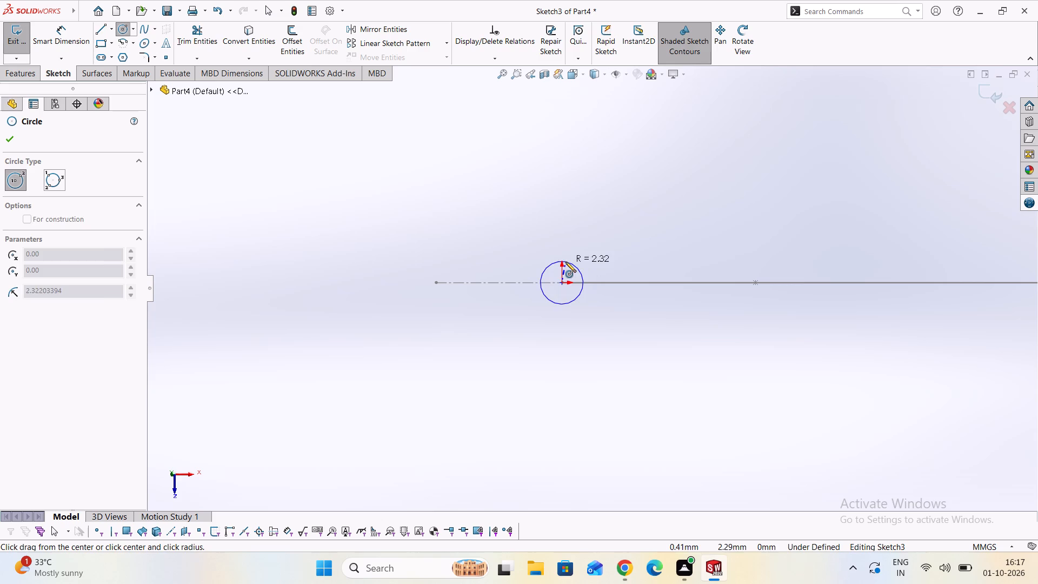
pyautogui.click(565, 262)
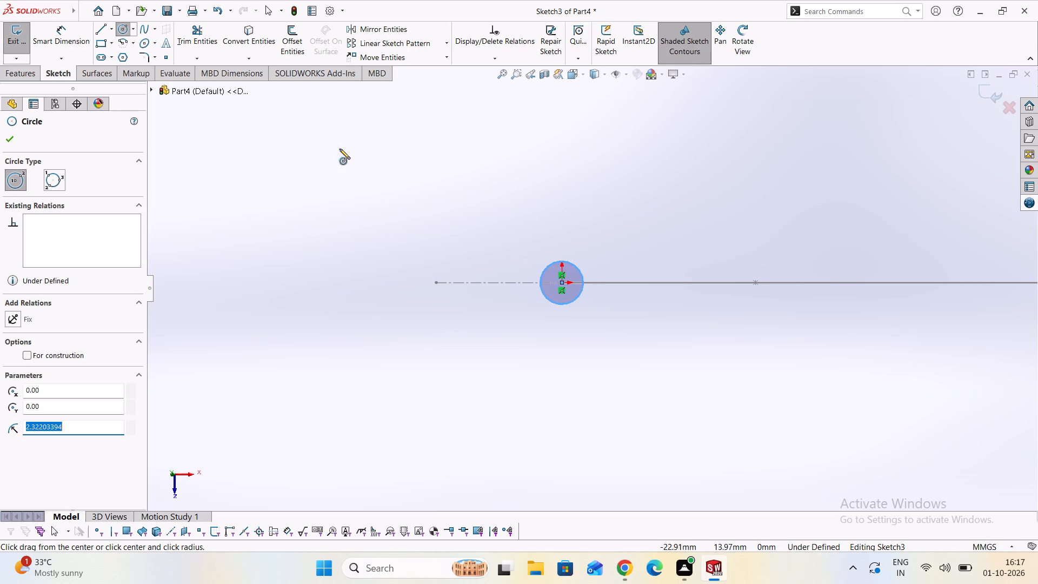
# Dimension the circle's diameter as 5 mm and exit the sketch.
pyautogui.click(43, 40)
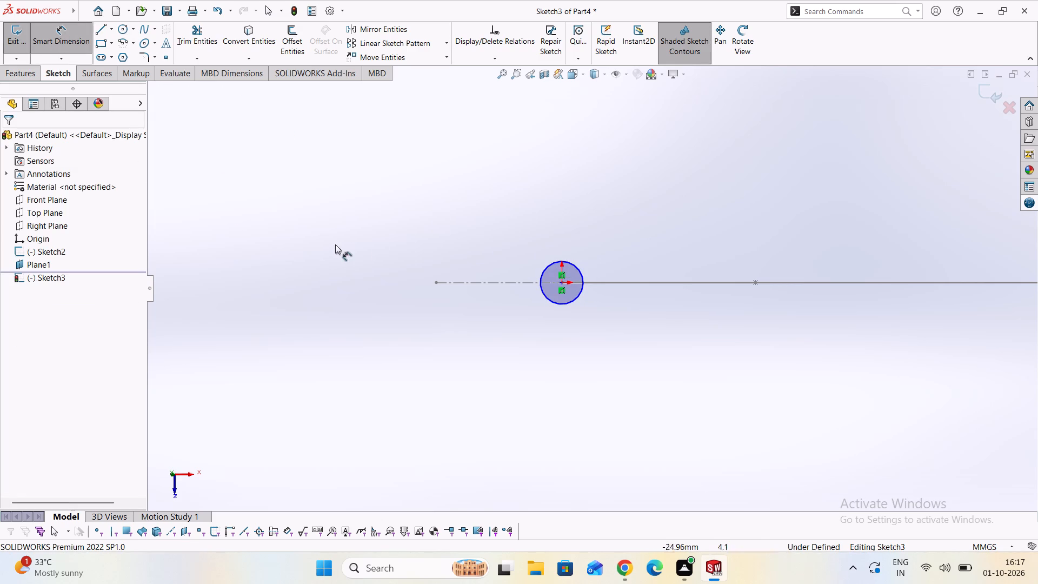
pyautogui.click(546, 268)
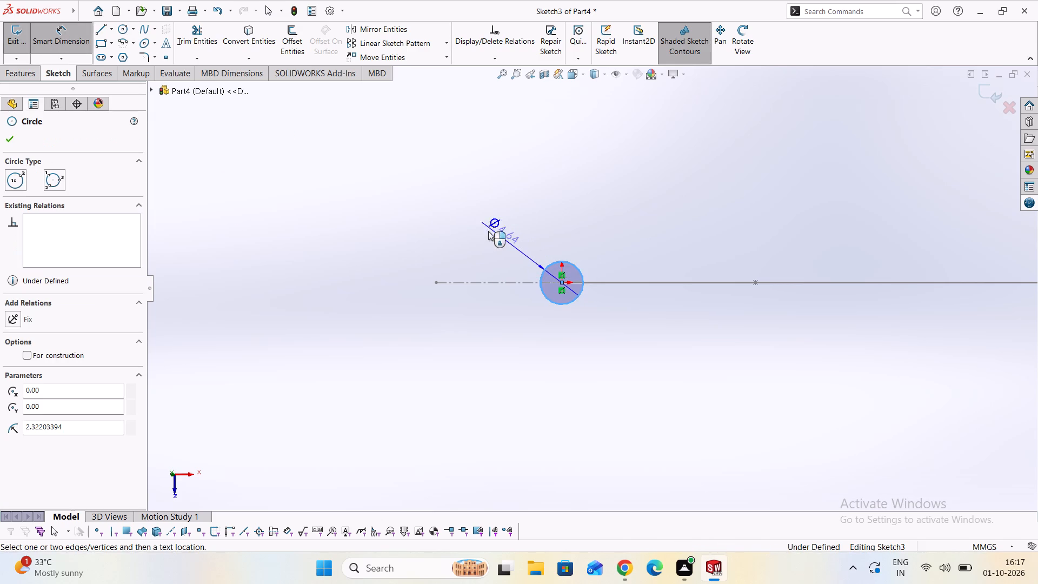
pyautogui.click(487, 230)
pyautogui.press('5')
pyautogui.press('Return')
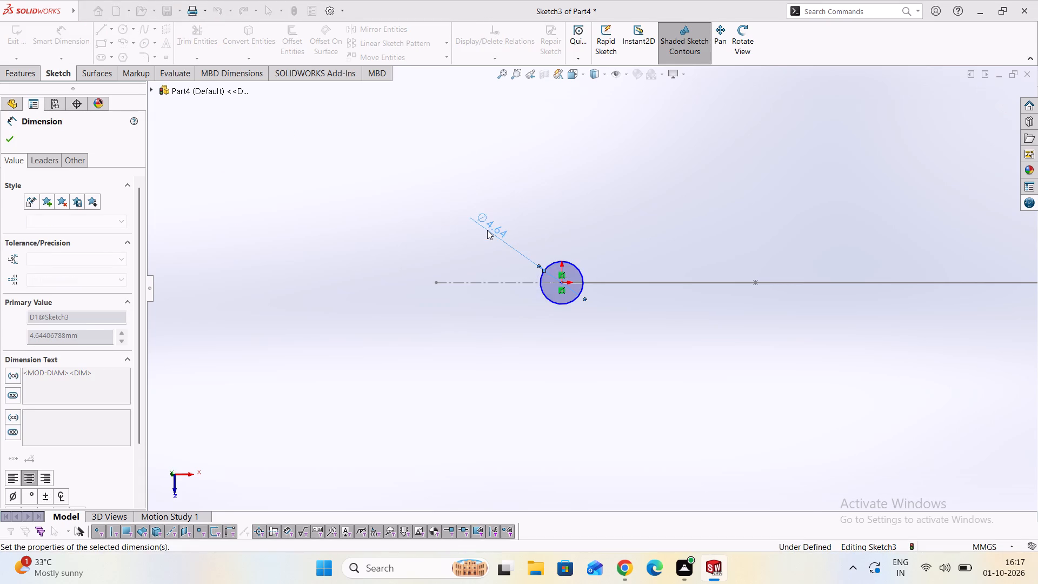
pyautogui.click(10, 142)
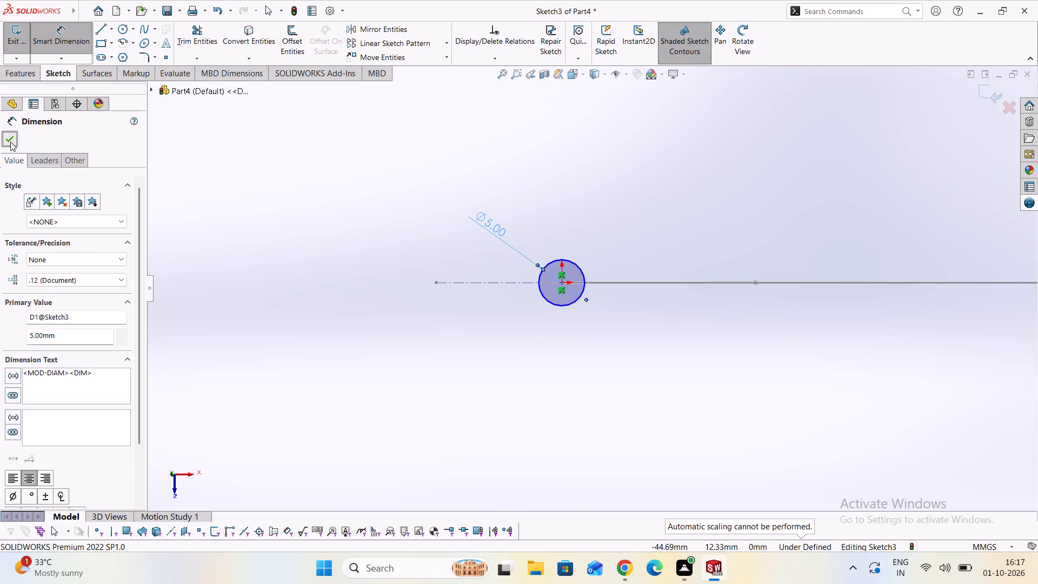
pyautogui.scroll(-9, 412, 267)
pyautogui.scroll(-2, 525, 291)
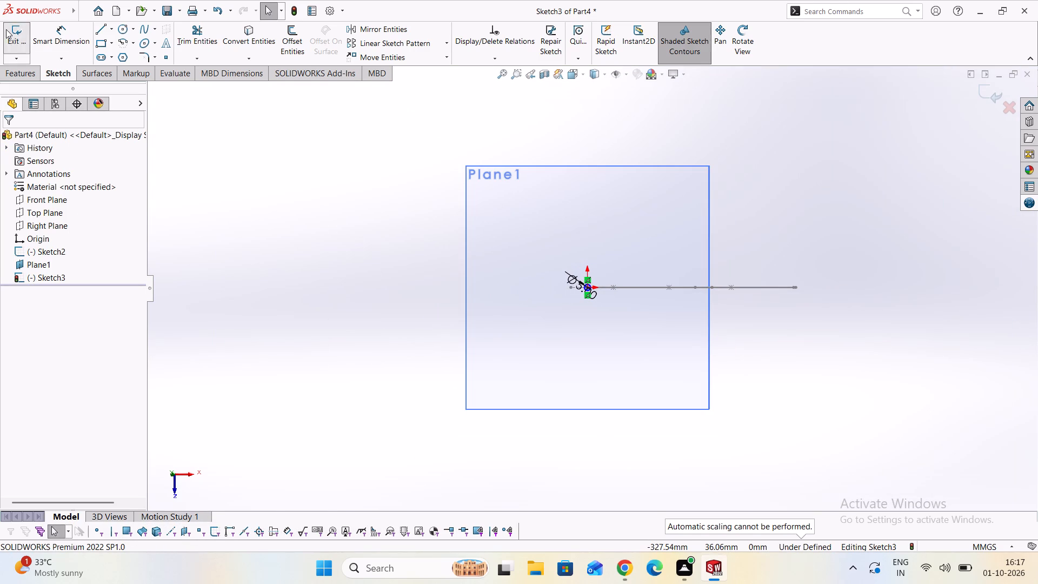
pyautogui.click(21, 35)
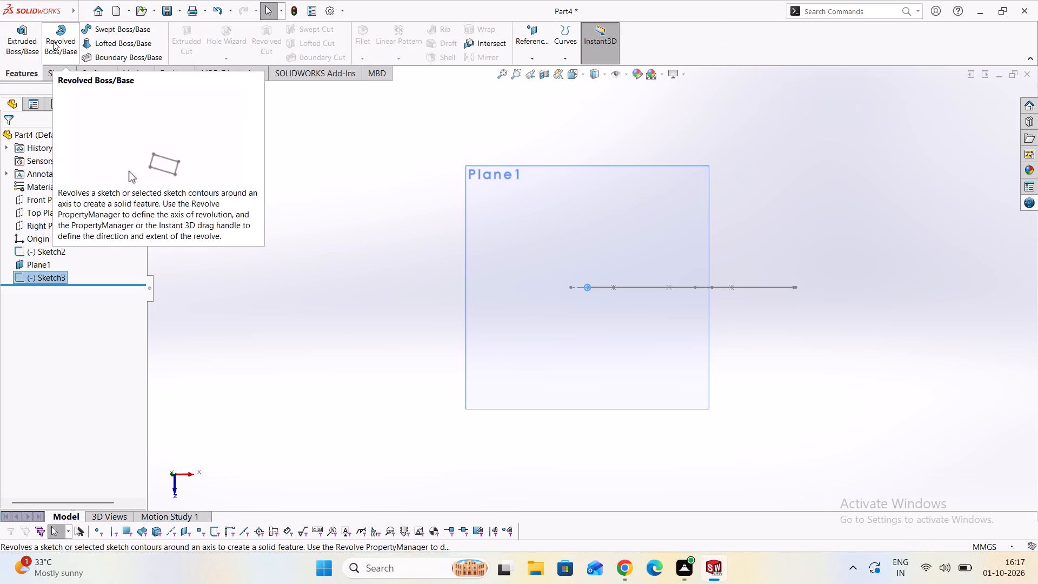
# Create a Swept Boss/Base using the 5 mm circle sketch as the profile and the wavy spline sketch as the path.
pyautogui.click(103, 28)
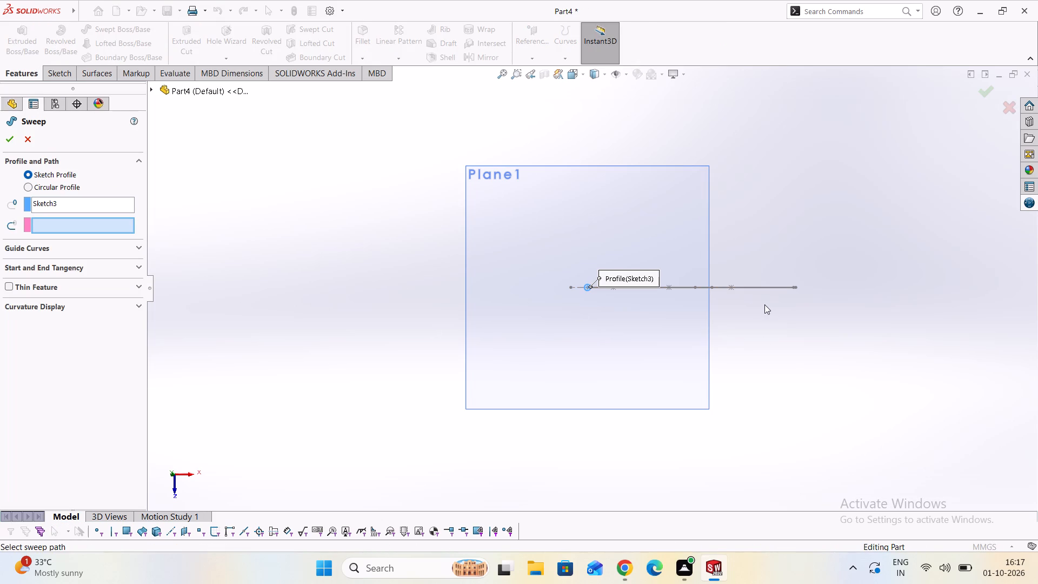
pyautogui.moveTo(751, 255); pyautogui.dragTo(740, 416, button='middle')
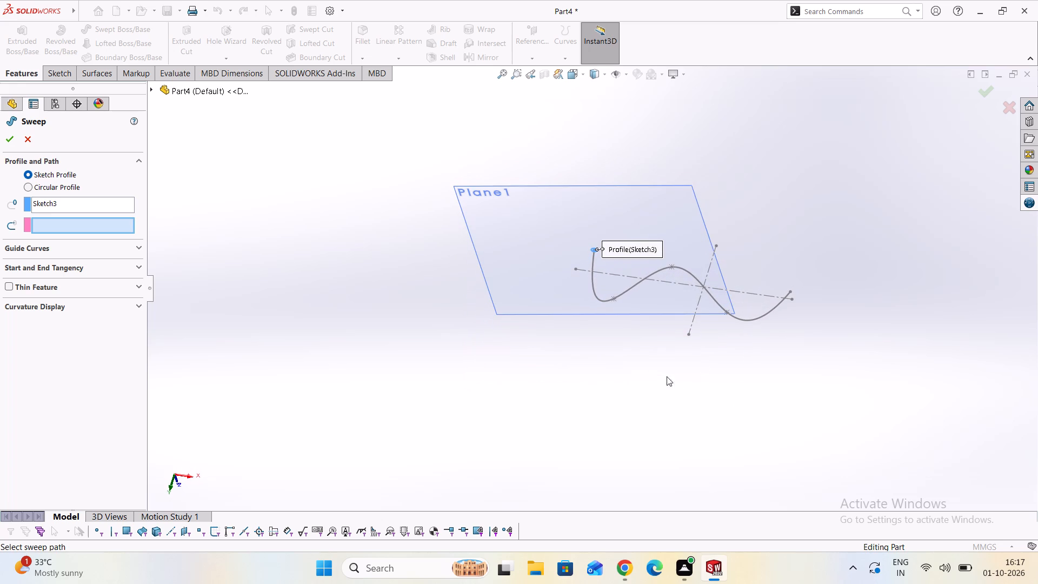
pyautogui.scroll(8, 609, 293)
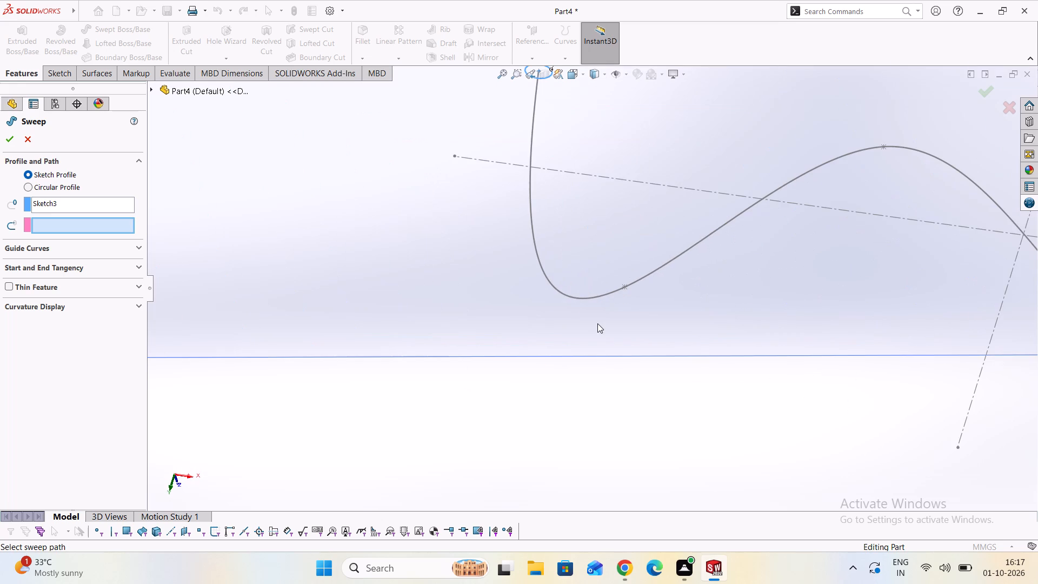
pyautogui.scroll(-2, 600, 331)
pyautogui.click(583, 293)
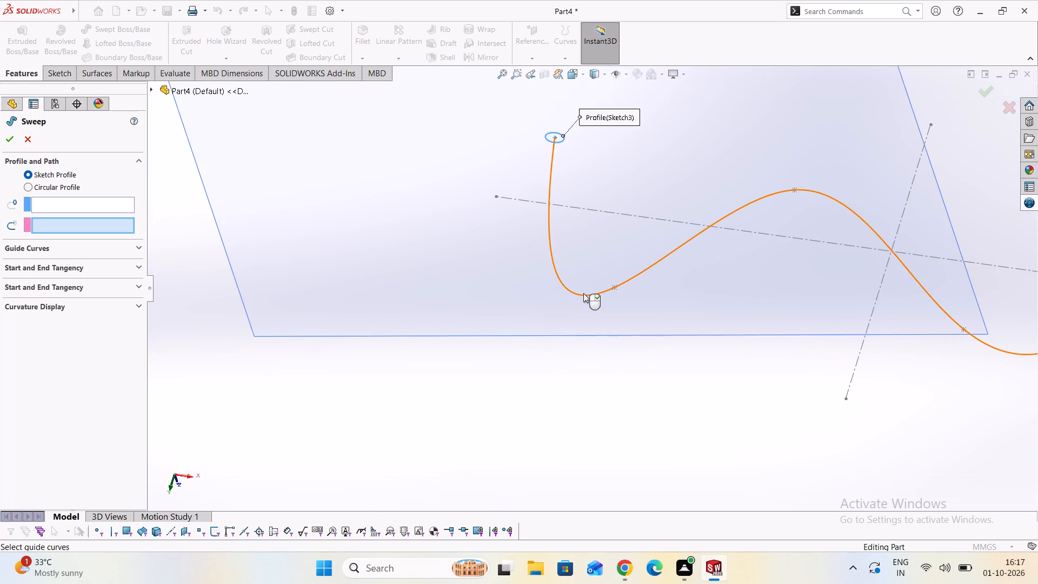
pyautogui.scroll(-6, 597, 347)
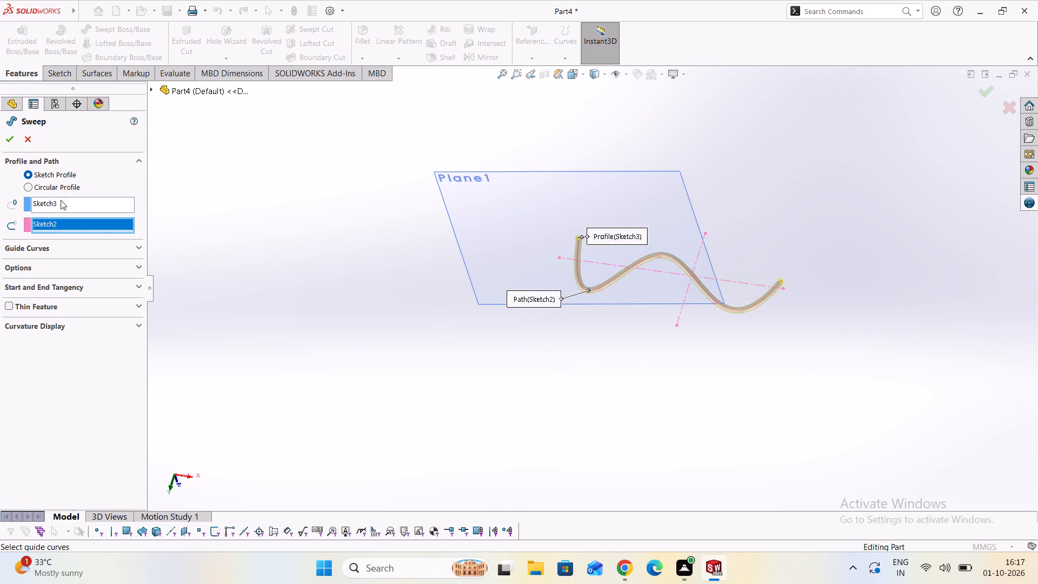
pyautogui.click(7, 143)
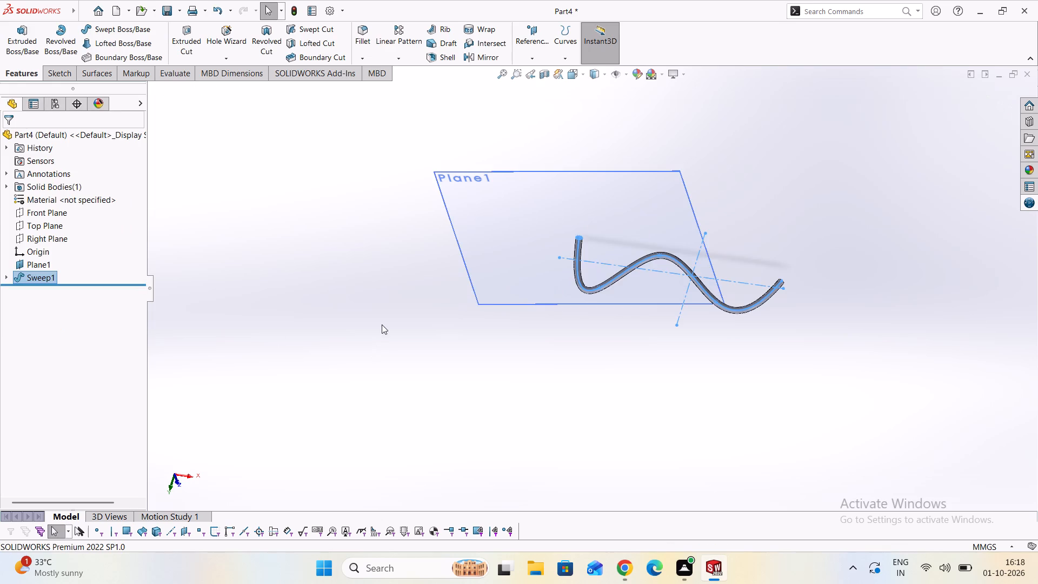
# Start a new sketch on the Front Plane.
pyautogui.moveTo(382, 323); pyautogui.dragTo(465, 297, button='middle')
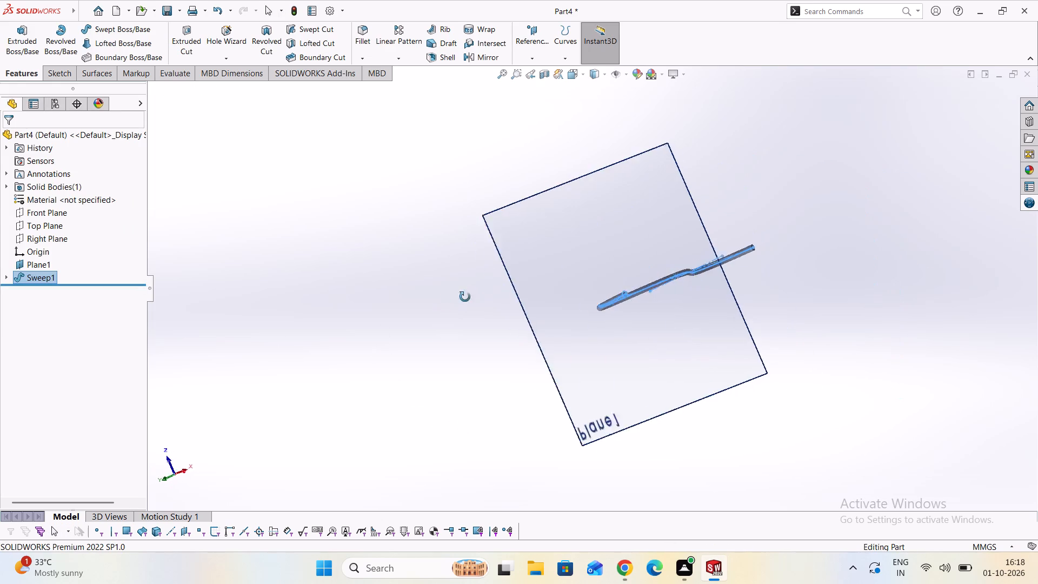
pyautogui.moveTo(465, 297); pyautogui.dragTo(507, 307, button='middle')
pyautogui.rightClick(42, 210)
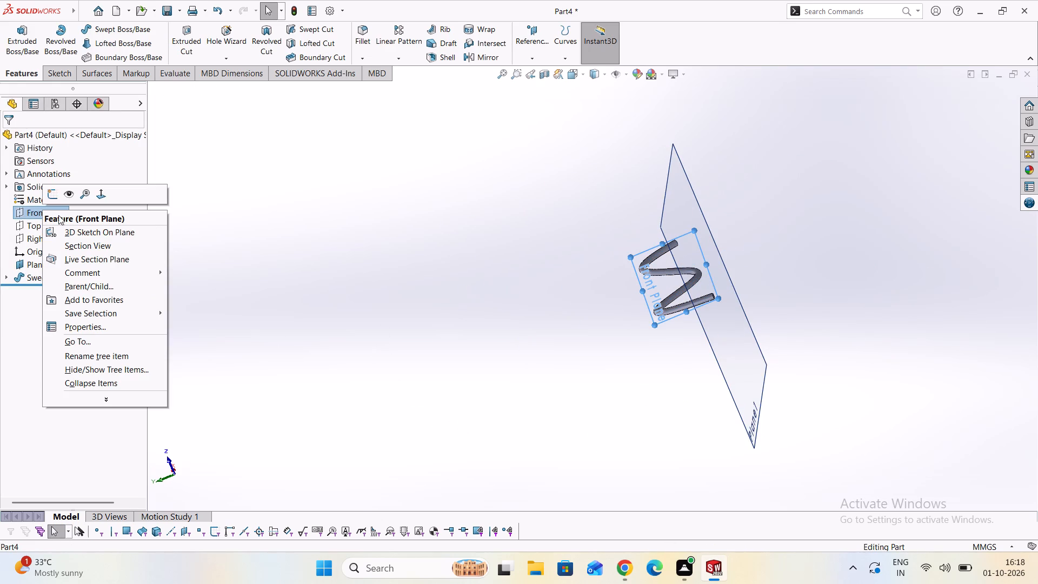
pyautogui.click(48, 197)
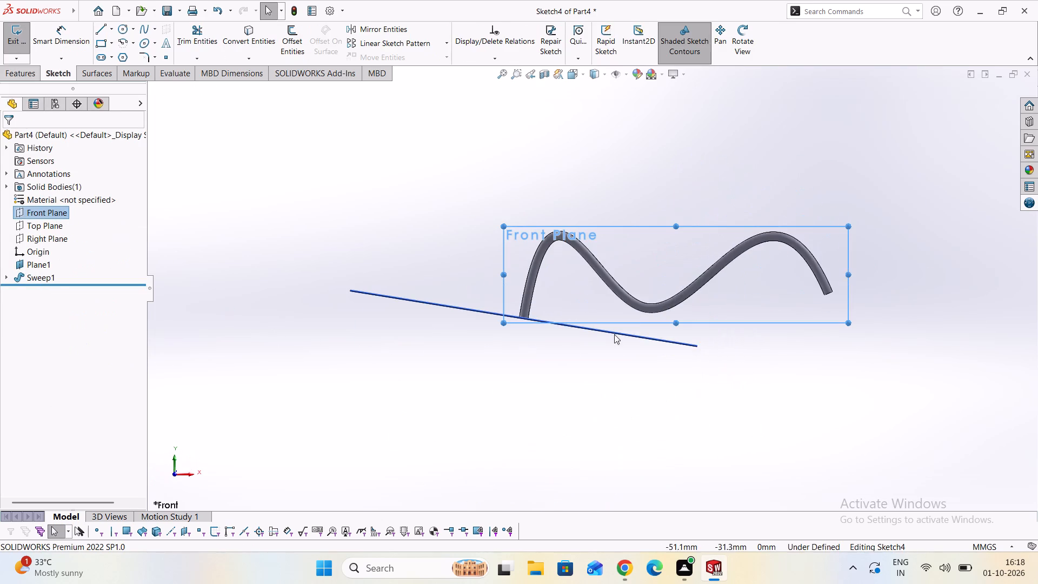
# Examine the swept rod's shape, both of its ends and the end plane from several angles.
pyautogui.scroll(6, 562, 287)
pyautogui.scroll(-3, 598, 269)
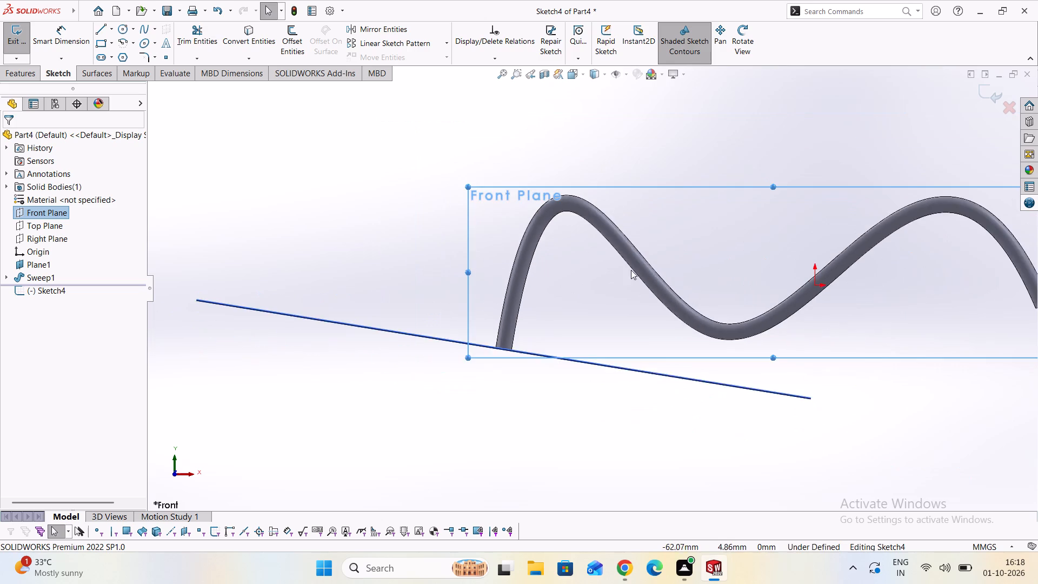
pyautogui.scroll(-5, 802, 277)
pyautogui.scroll(4, 804, 282)
pyautogui.scroll(3, 668, 280)
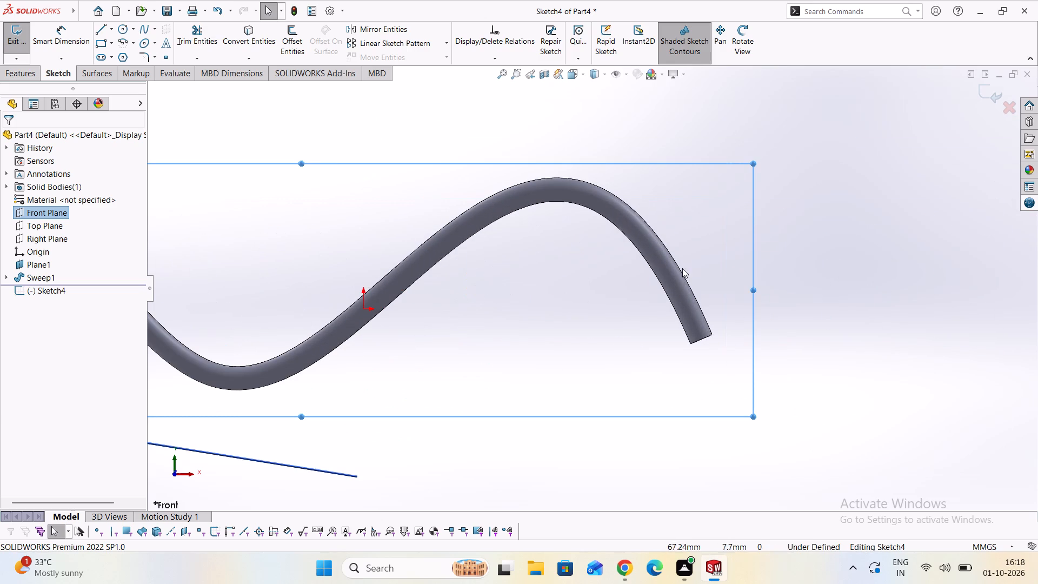
pyautogui.scroll(2, 708, 282)
pyautogui.moveTo(708, 282); pyautogui.dragTo(715, 370, button='middle')
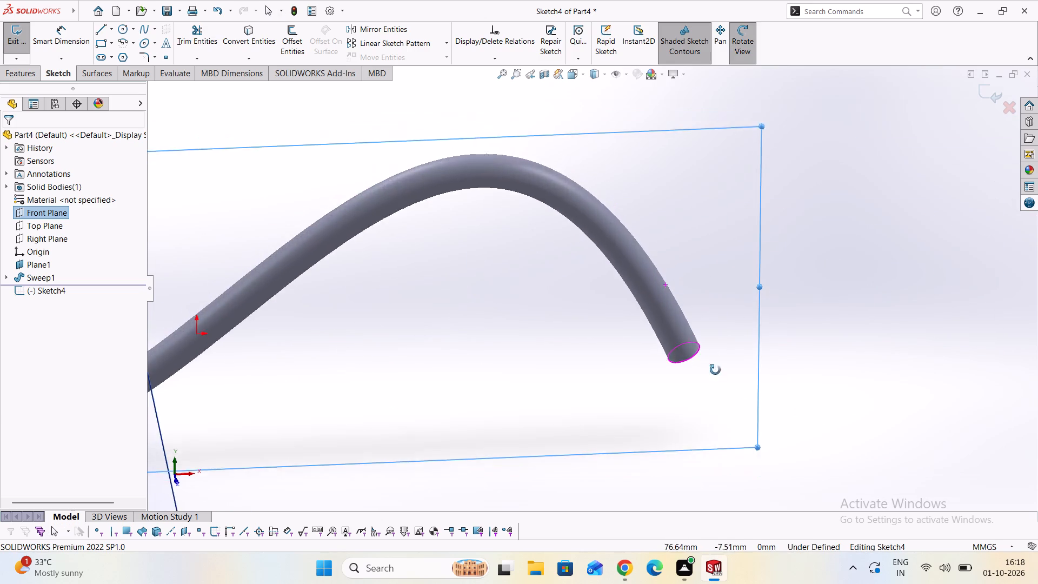
pyautogui.moveTo(715, 370); pyautogui.dragTo(875, 419, button='middle')
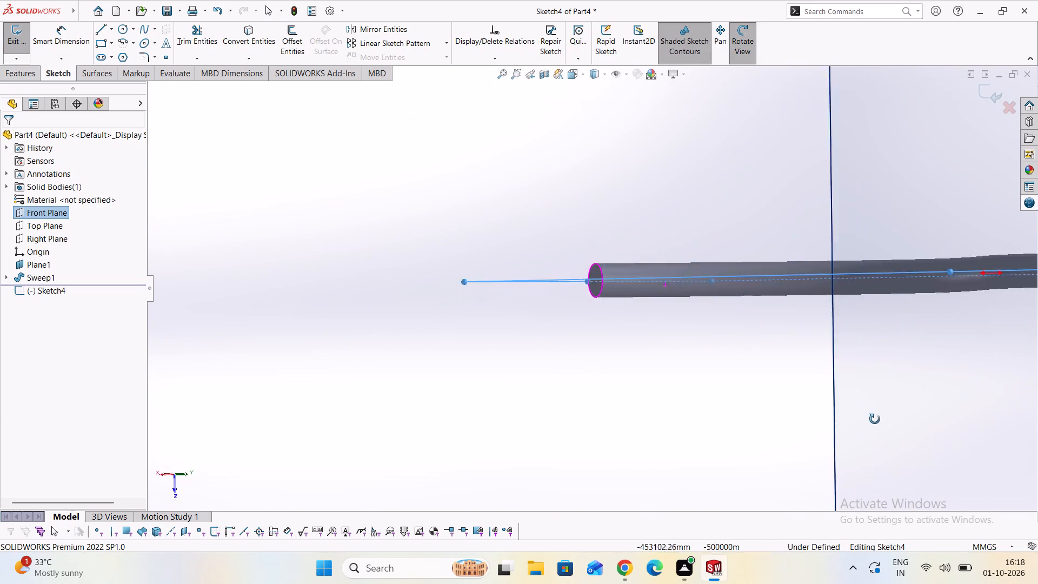
pyautogui.moveTo(875, 419); pyautogui.dragTo(810, 412, button='middle')
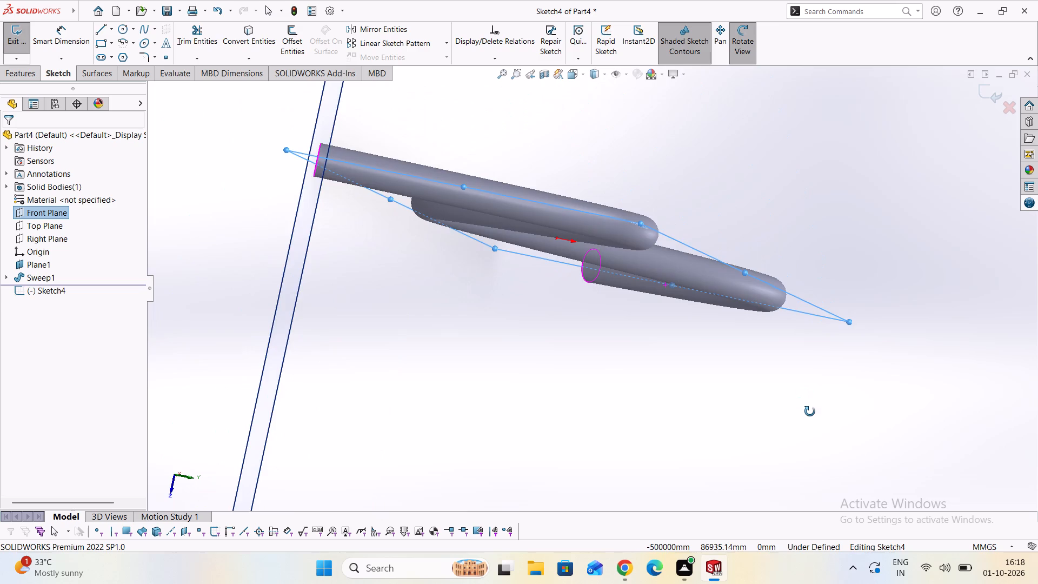
pyautogui.moveTo(810, 412); pyautogui.dragTo(846, 430, button='middle')
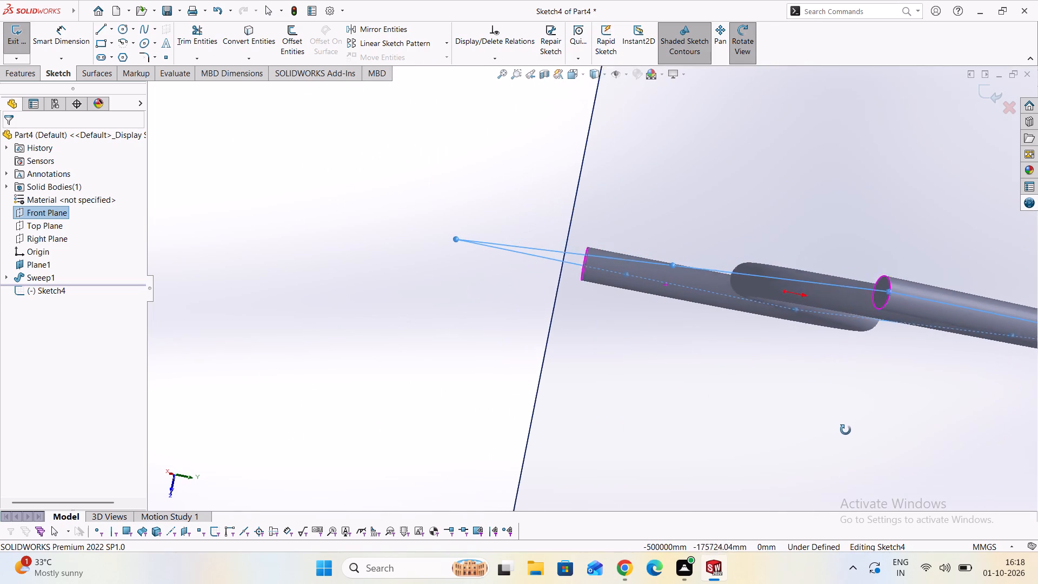
pyautogui.moveTo(846, 430); pyautogui.dragTo(846, 430, button='middle')
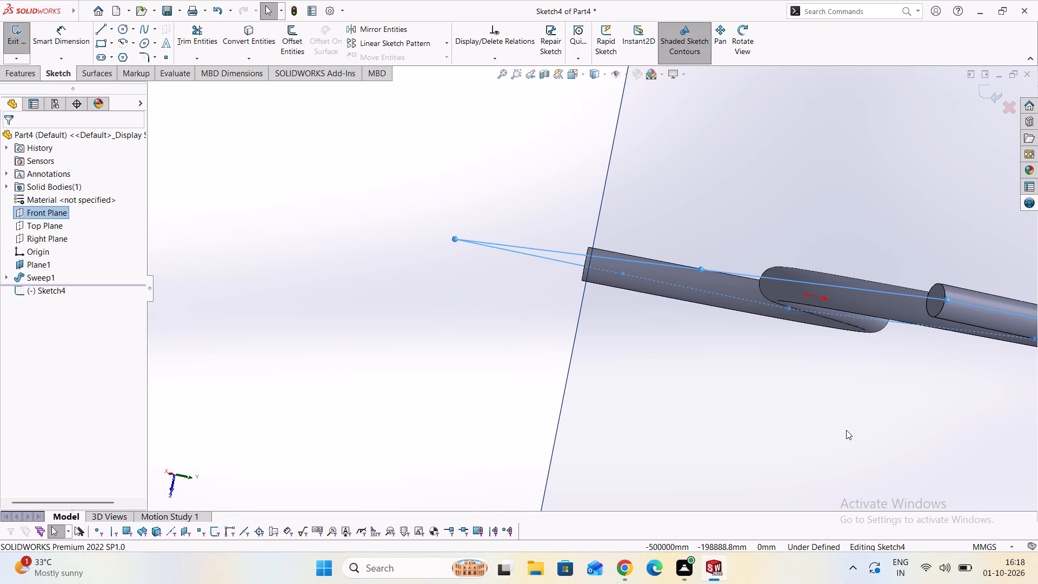
pyautogui.scroll(-4, 362, 388)
pyautogui.moveTo(571, 434); pyautogui.dragTo(404, 412, button='middle')
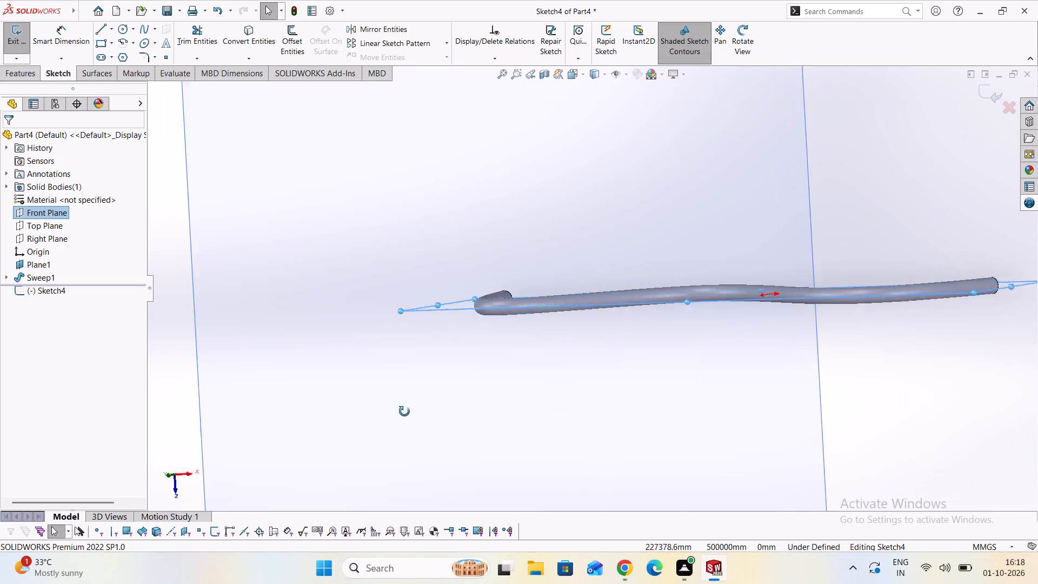
pyautogui.moveTo(404, 412); pyautogui.dragTo(404, 301, button='middle')
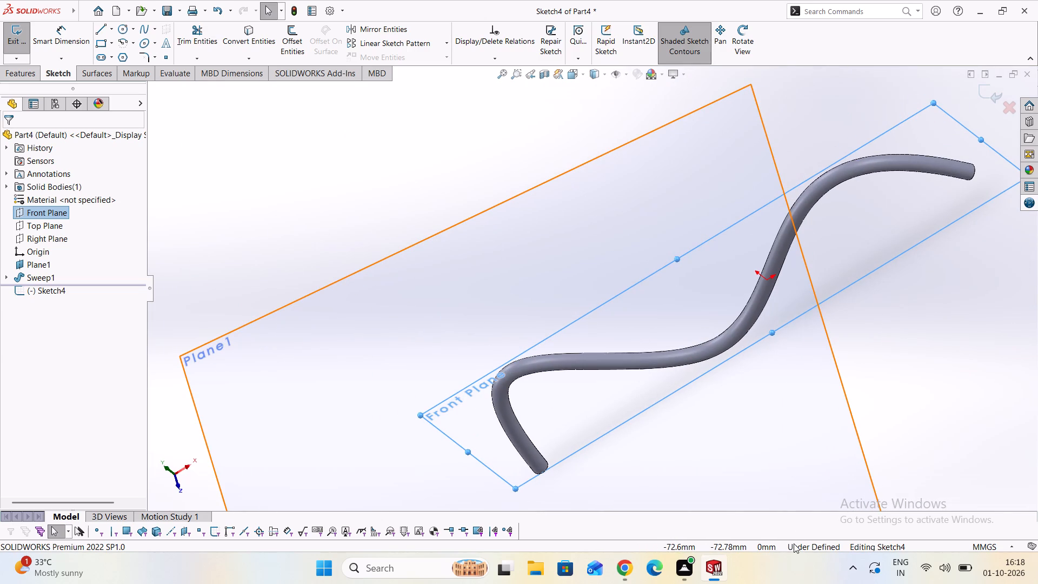
pyautogui.press('Escape')
pyautogui.scroll(-3, 776, 492)
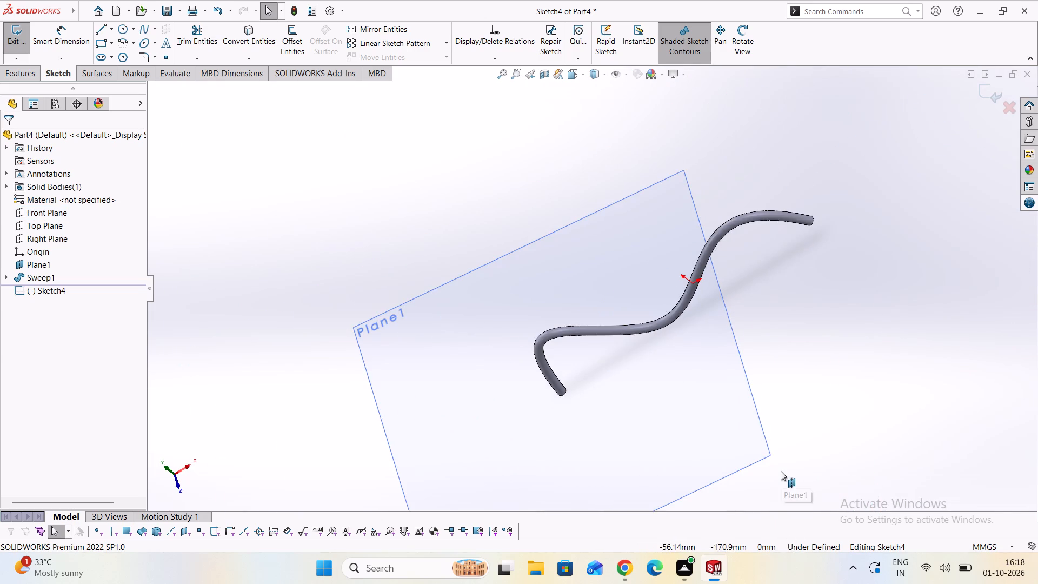
pyautogui.moveTo(781, 471); pyautogui.dragTo(512, 183, button='middle')
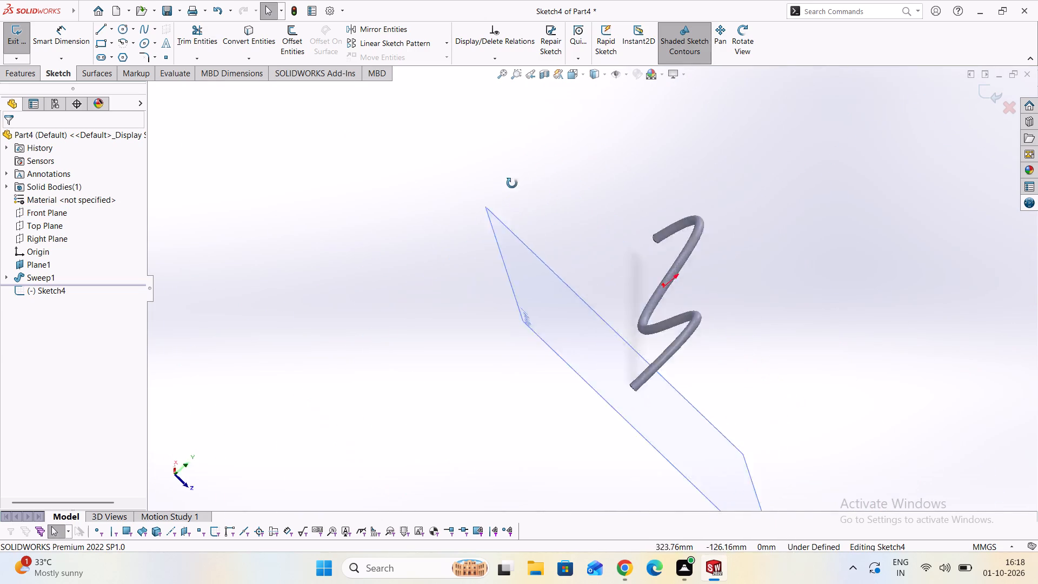
pyautogui.moveTo(512, 183); pyautogui.dragTo(787, 370, button='middle')
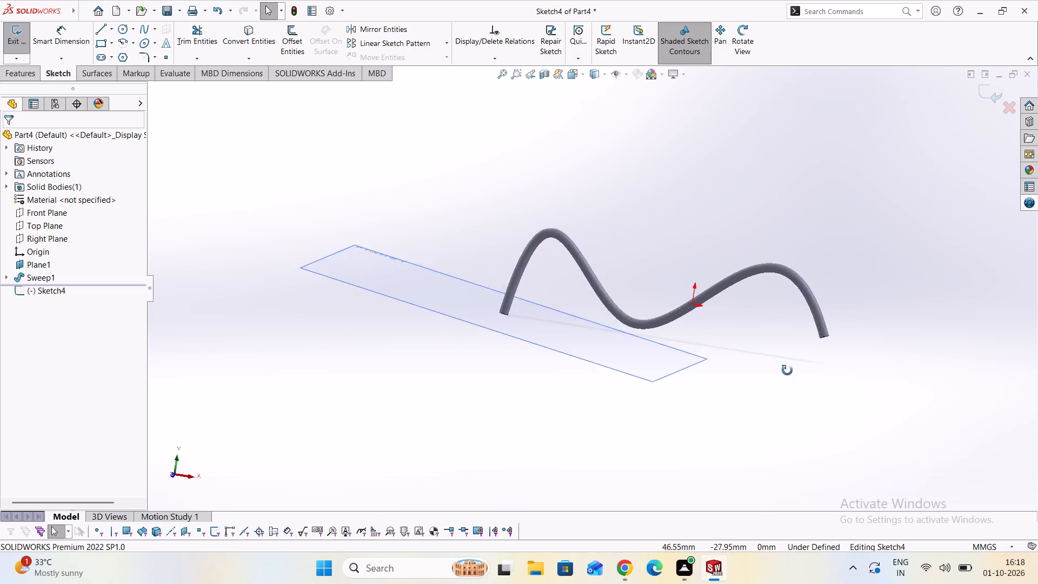
pyautogui.moveTo(787, 370); pyautogui.dragTo(942, 376, button='middle')
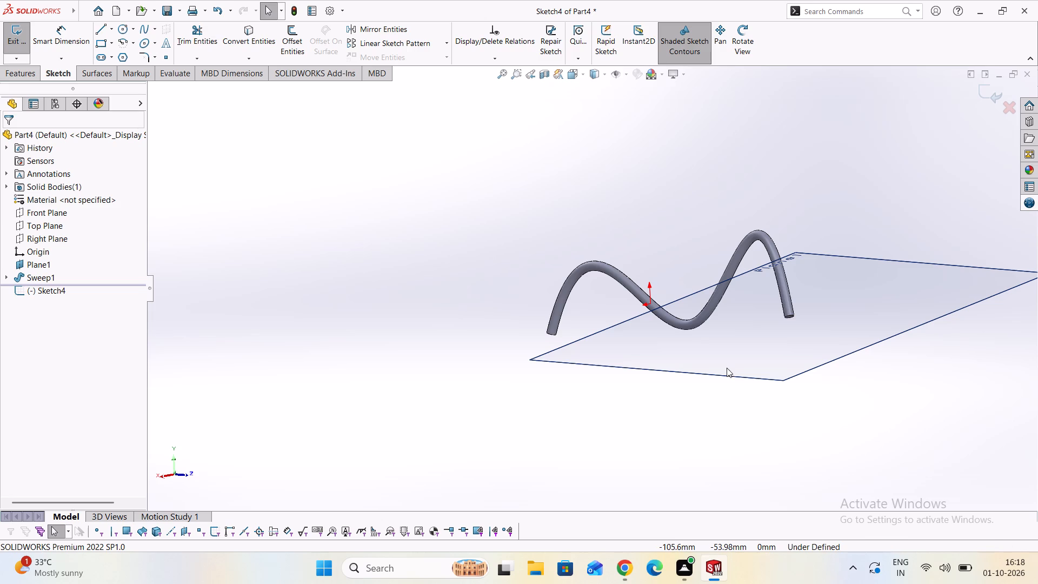
pyautogui.scroll(-5, 688, 335)
pyautogui.scroll(2, 697, 315)
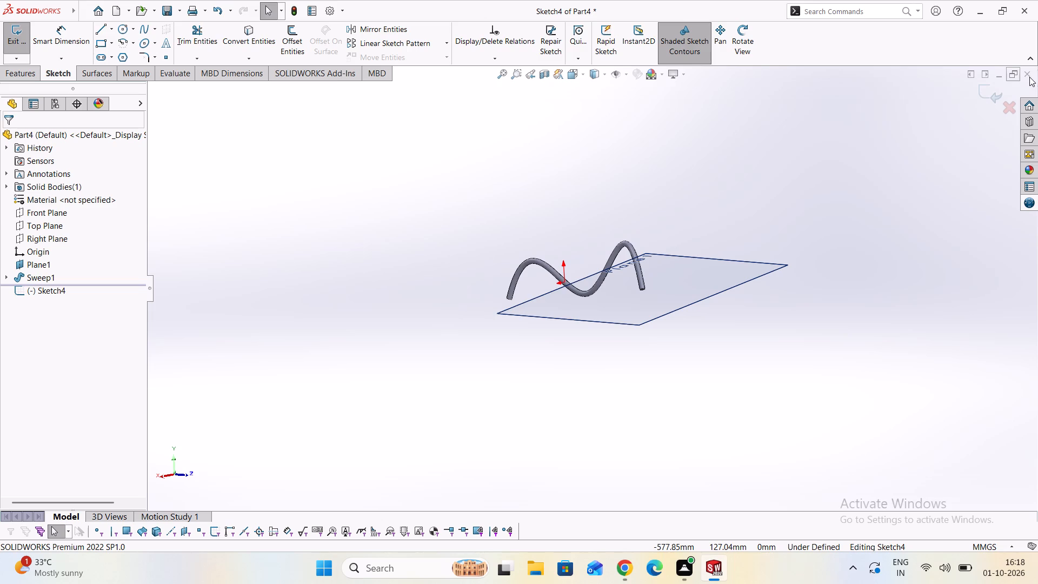
# Close the rod part without saving it.
pyautogui.click(1029, 77)
pyautogui.rightClick(505, 298)
pyautogui.click(505, 298)
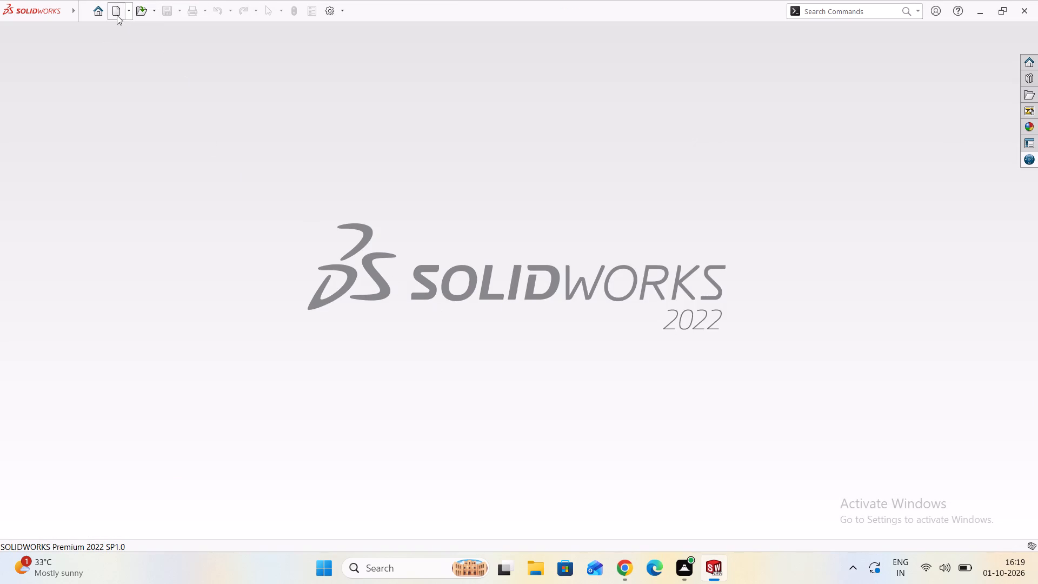
# Create a new part document.
pyautogui.click(117, 15)
pyautogui.click(445, 425)
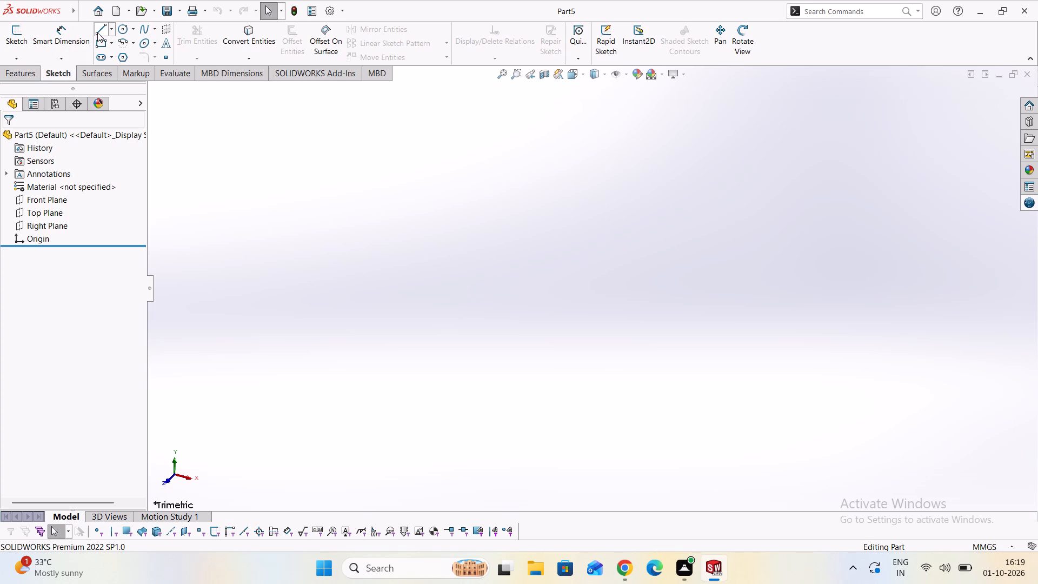
# Start a sketch on the Front Plane and draw a vertical centerline about 59 mm long passing through the origin.
pyautogui.click(111, 32)
pyautogui.click(121, 57)
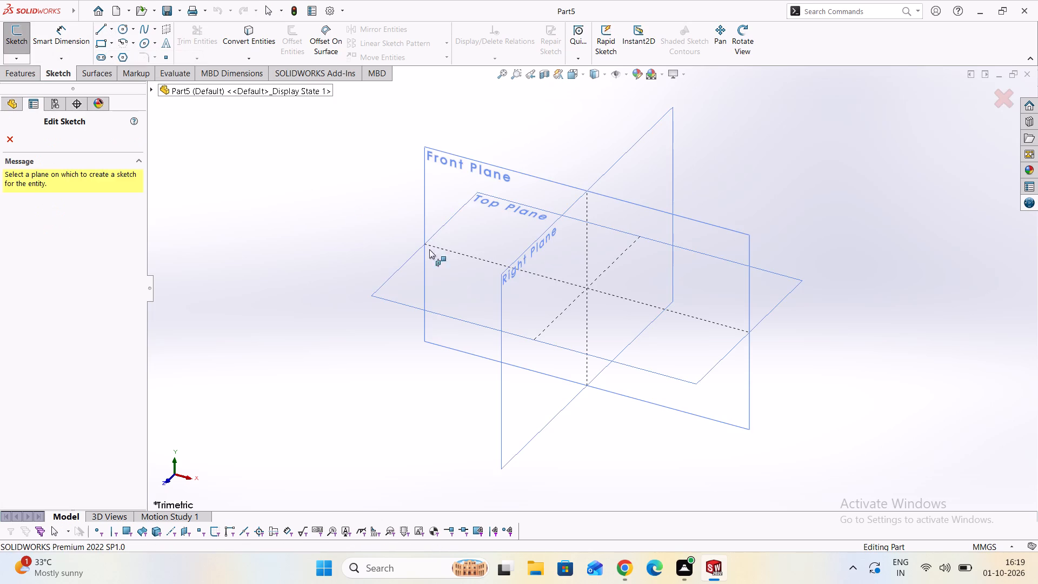
pyautogui.click(451, 178)
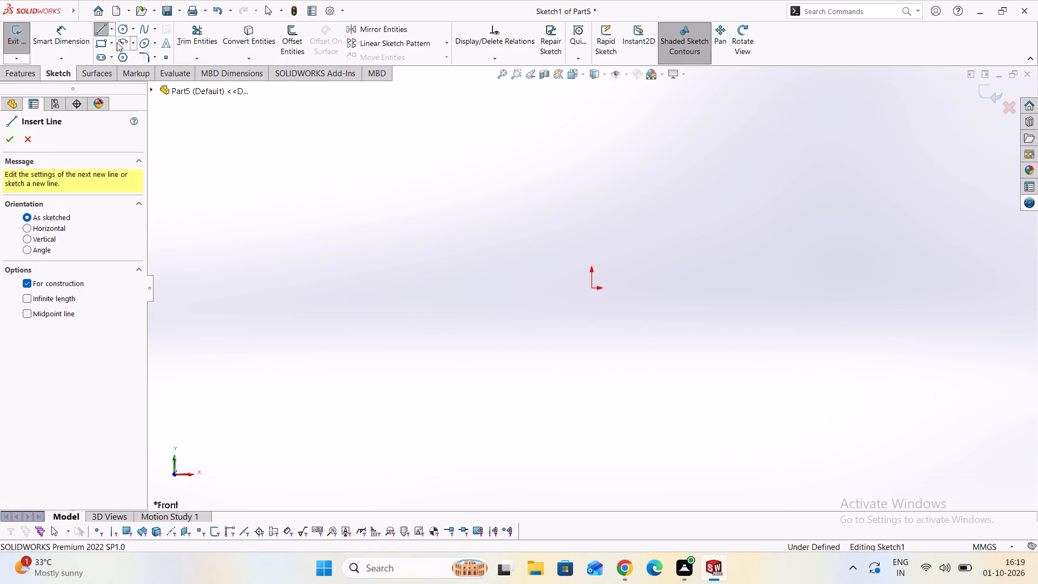
pyautogui.click(589, 371)
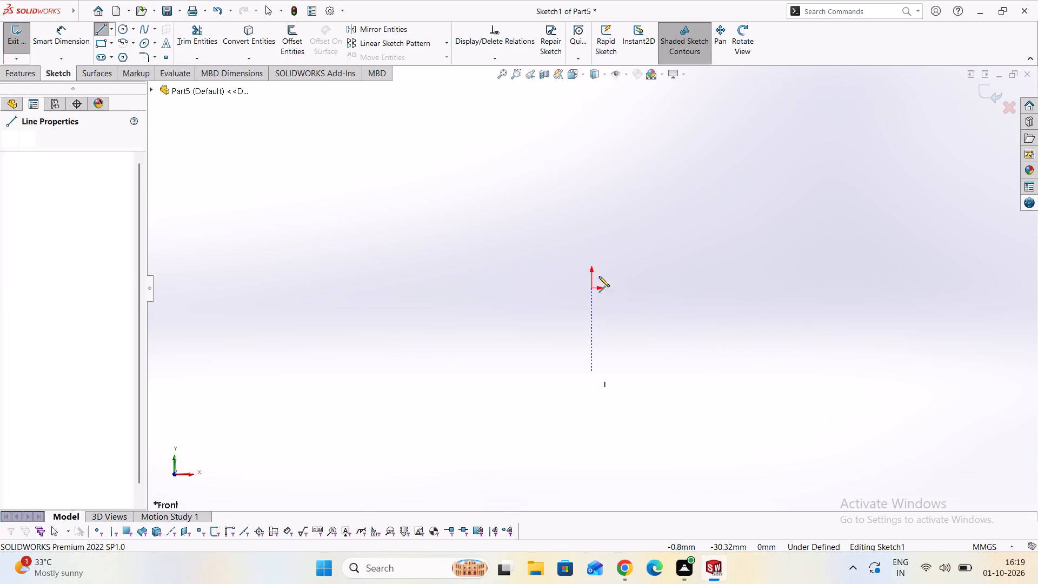
pyautogui.click(593, 210)
pyautogui.press('Escape')
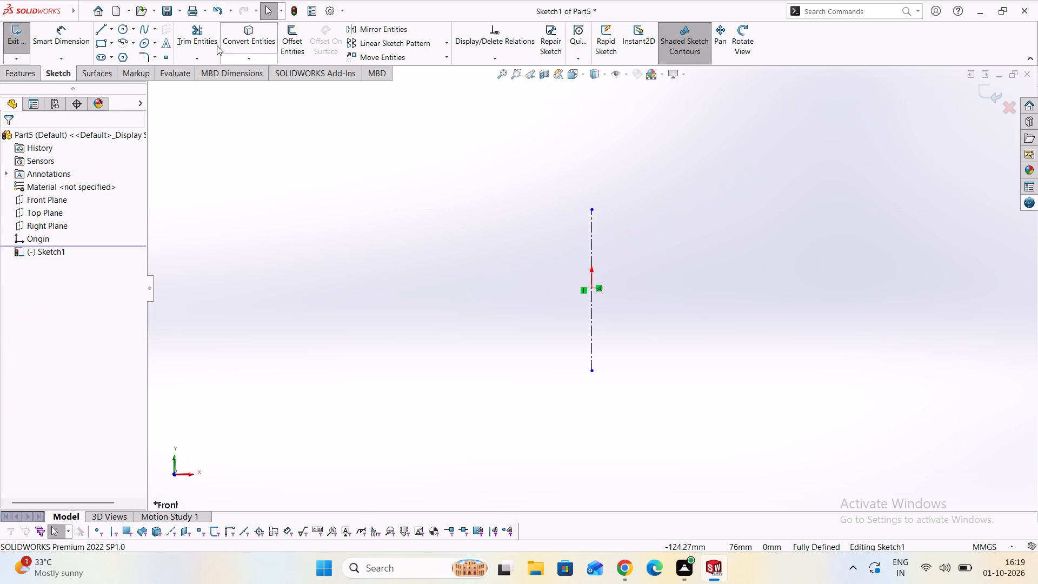
# Draw a horizontal centerline about 119 mm long through the origin, extending farther on the positive X side.
pyautogui.click(111, 35)
pyautogui.click(116, 55)
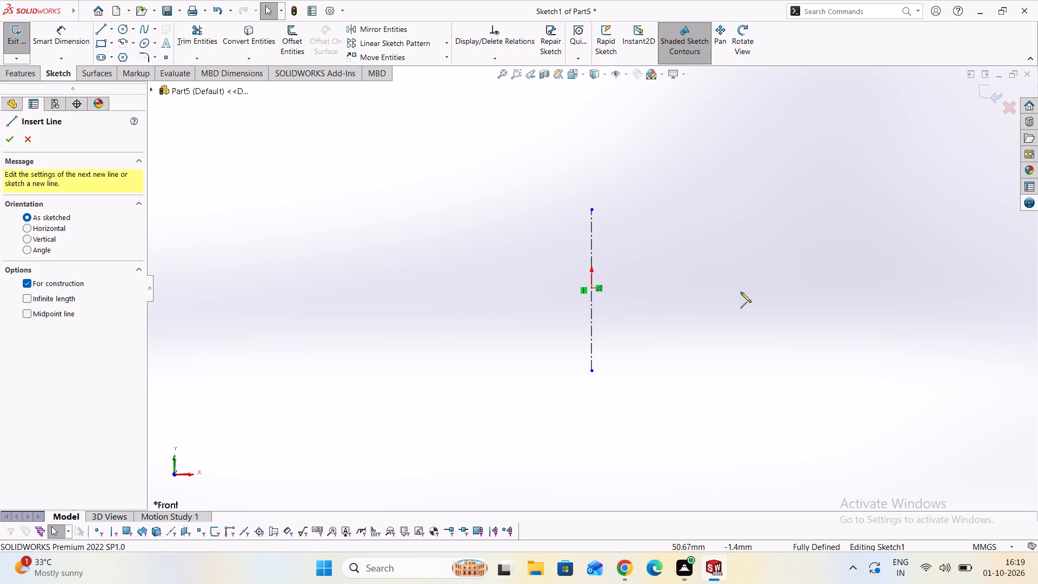
pyautogui.click(778, 289)
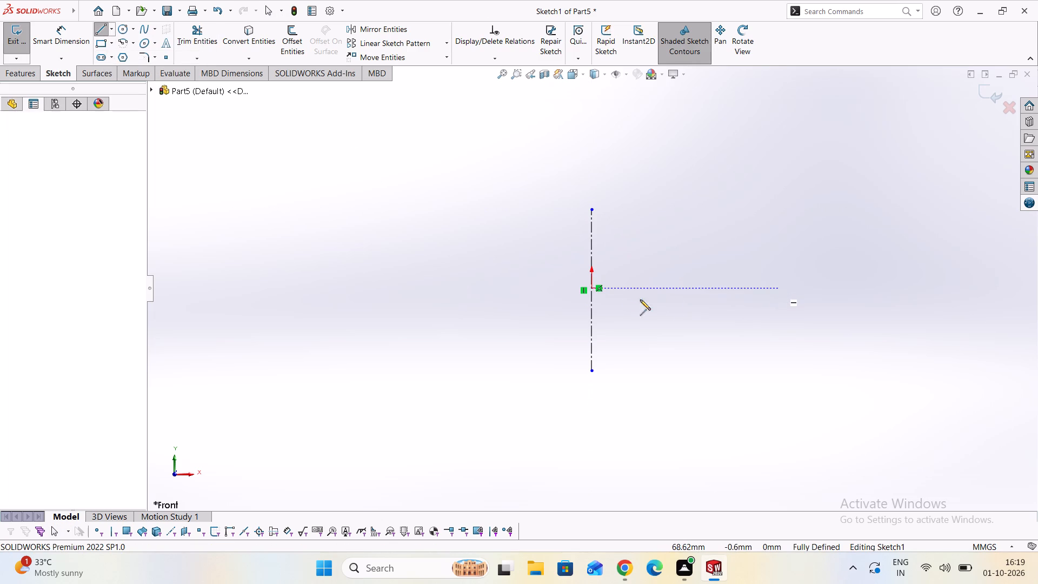
pyautogui.click(456, 290)
pyautogui.press('Escape')
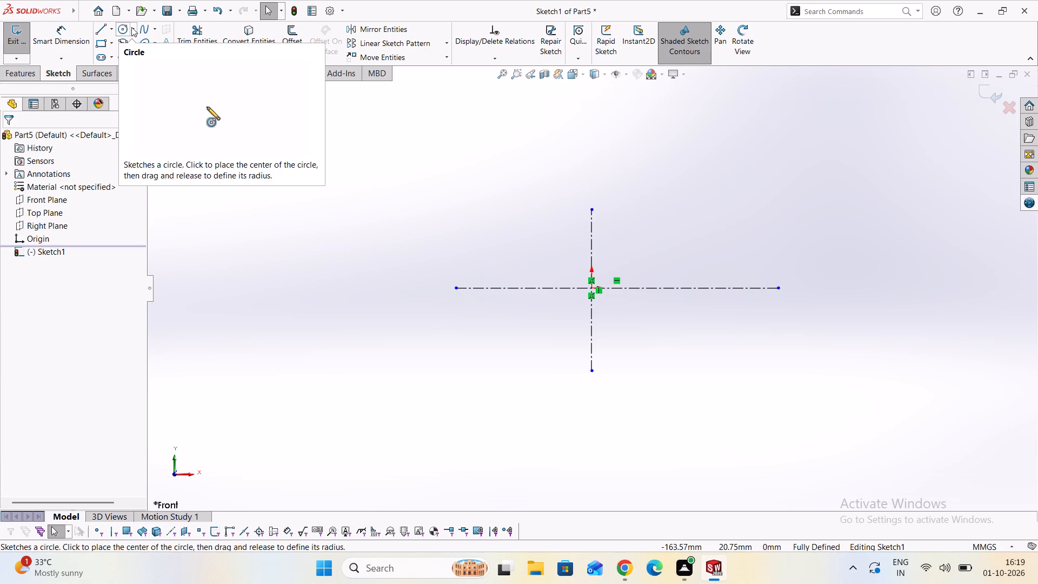
# Draw a wavy six-point spline from about (-58, -17) mm to about (72, -14) mm with two crests and one trough, and exit the sketch.
pyautogui.click(153, 29)
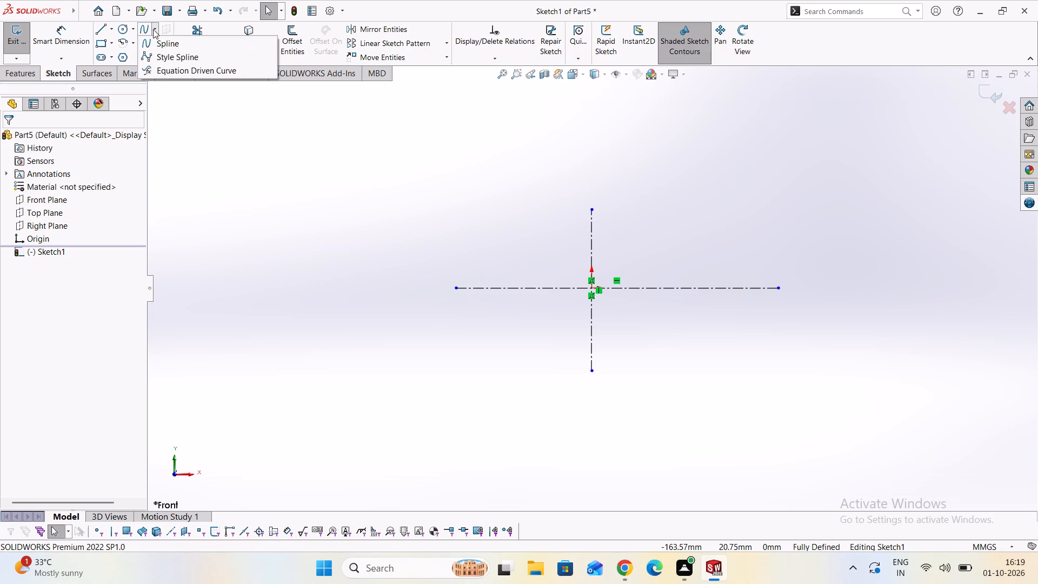
pyautogui.click(143, 30)
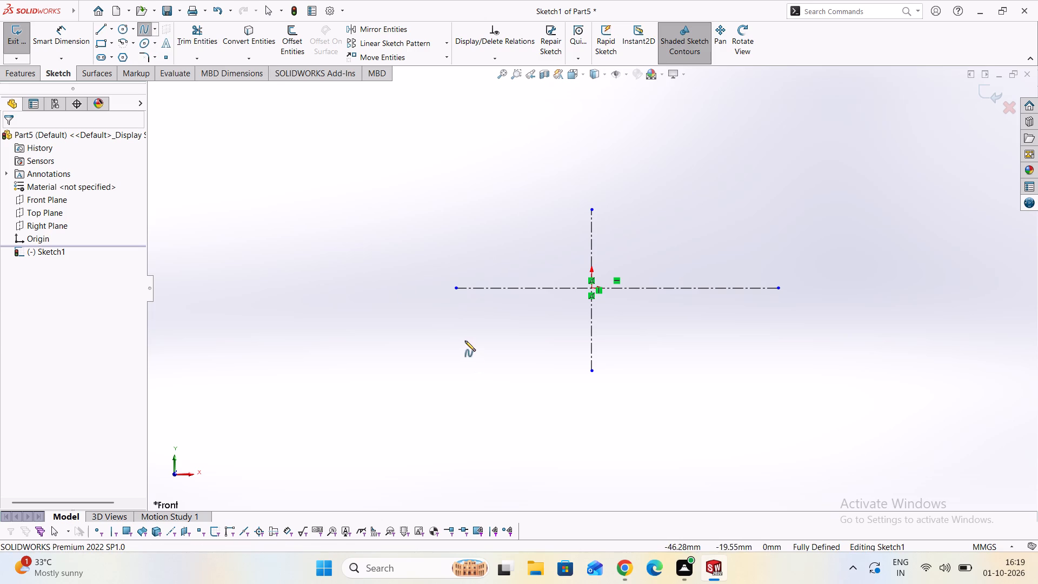
pyautogui.click(434, 335)
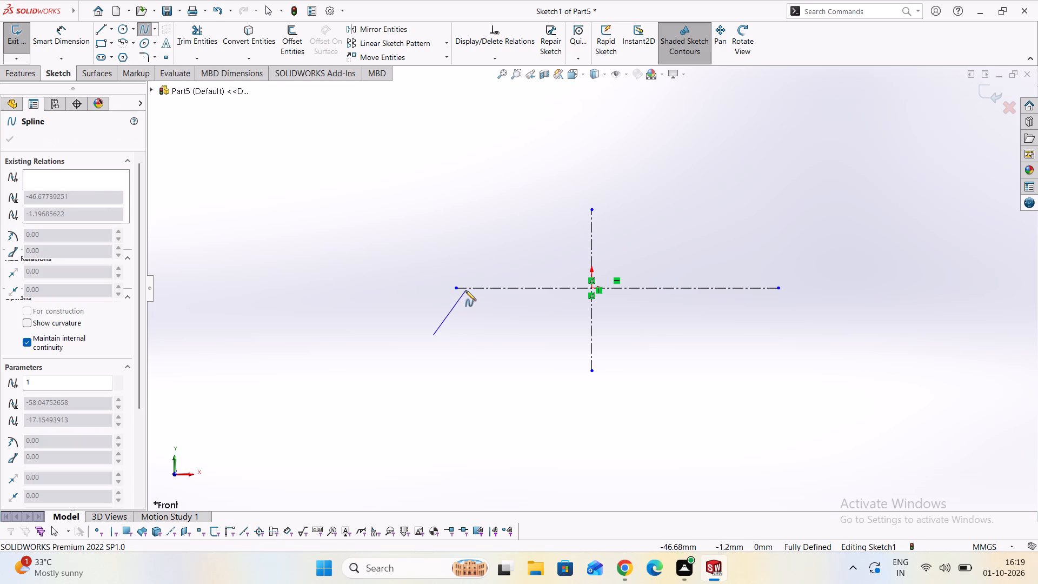
pyautogui.click(481, 260)
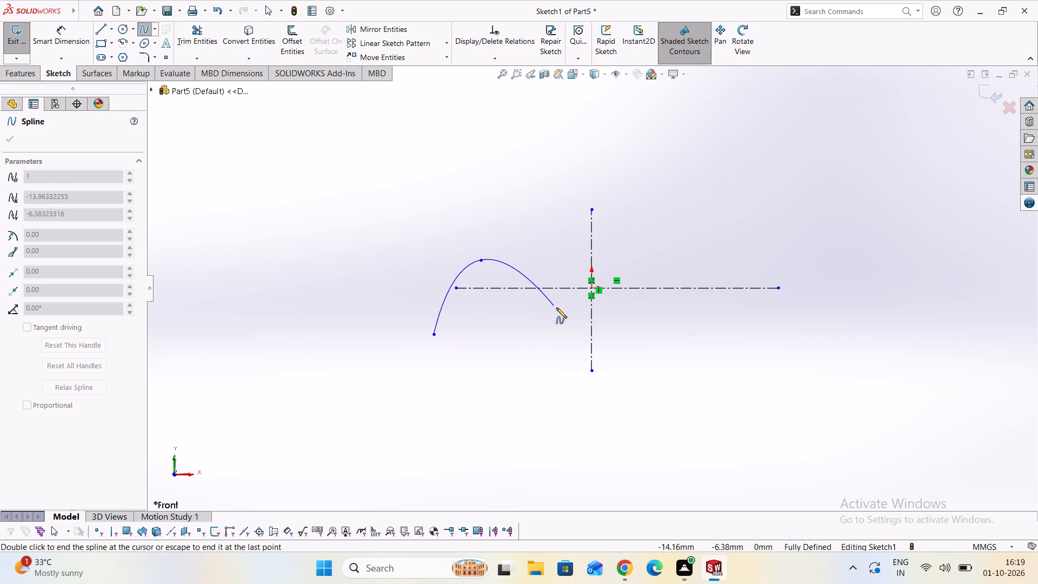
pyautogui.click(574, 321)
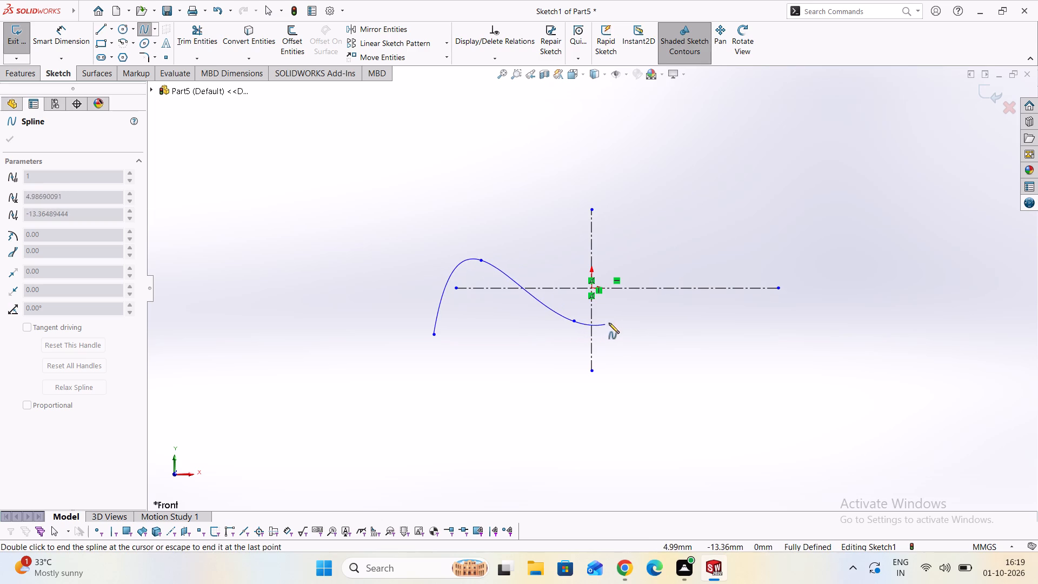
pyautogui.click(664, 296)
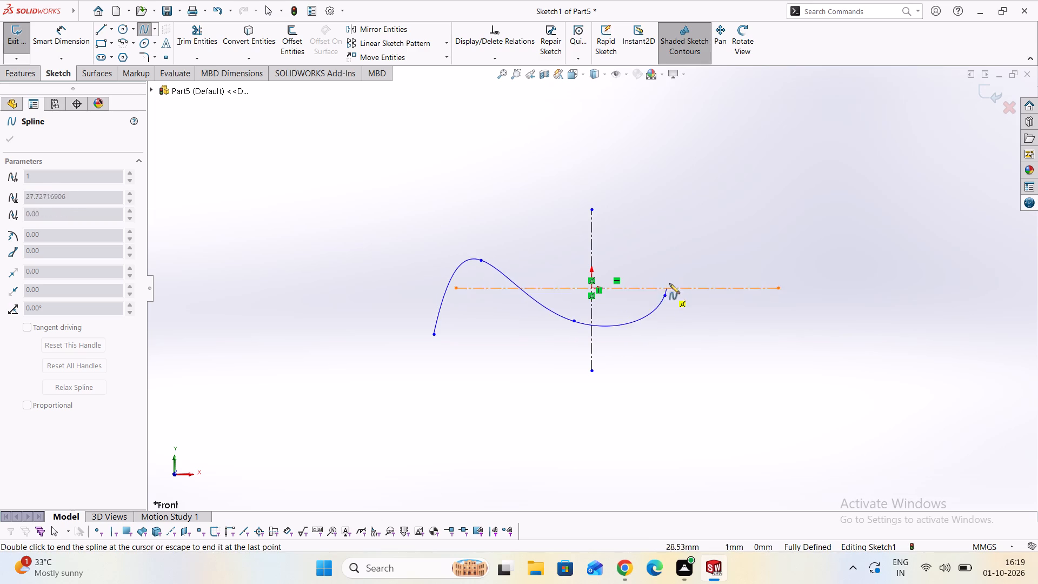
pyautogui.click(711, 250)
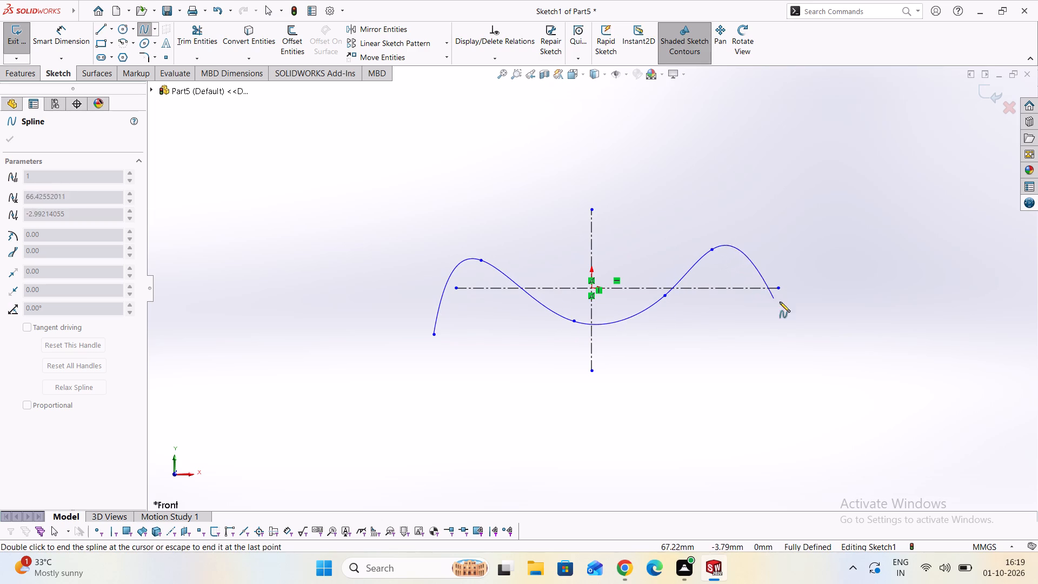
pyautogui.click(788, 327)
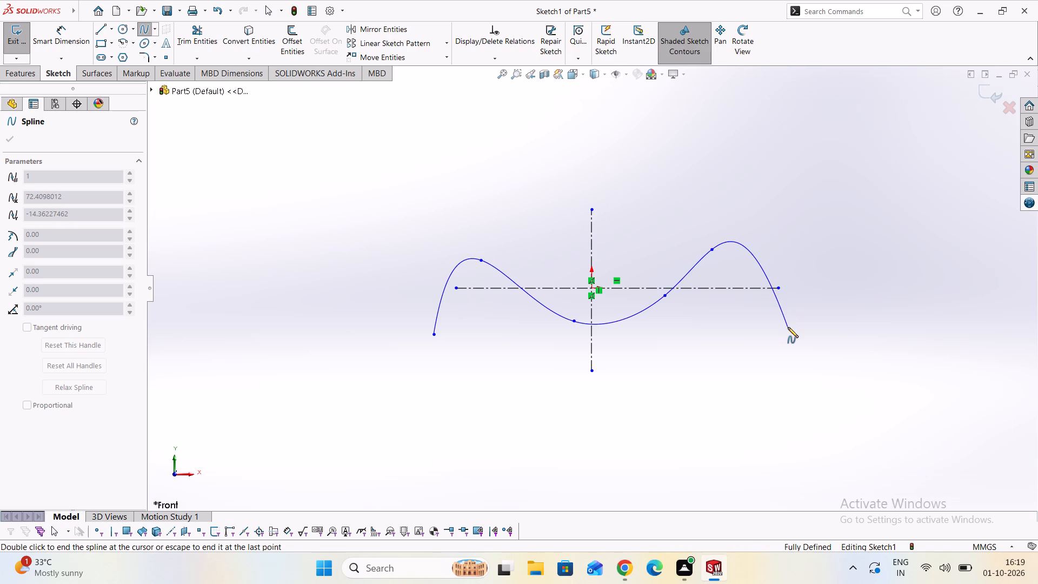
pyautogui.press('Escape')
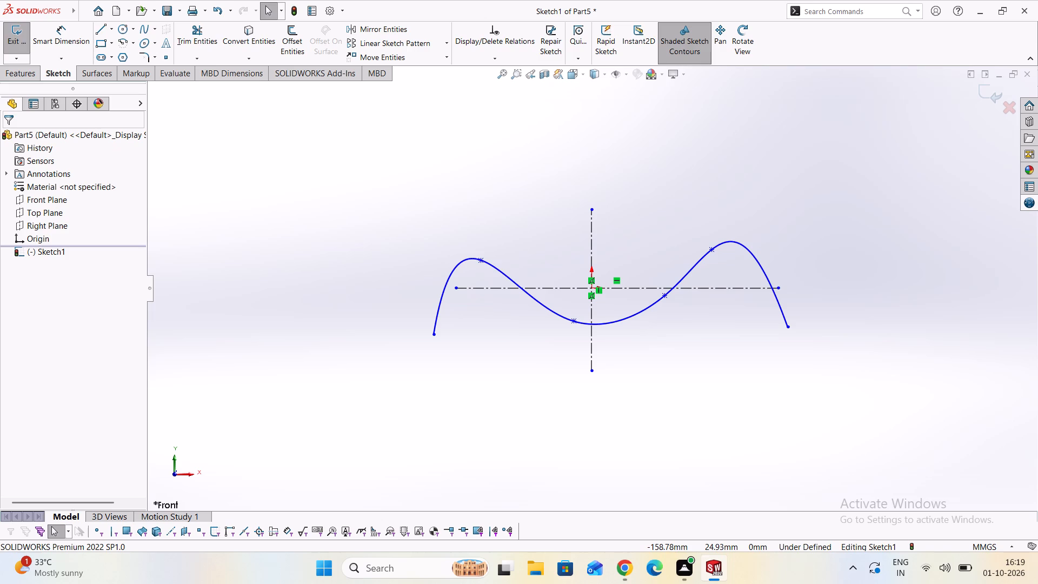
pyautogui.click(12, 49)
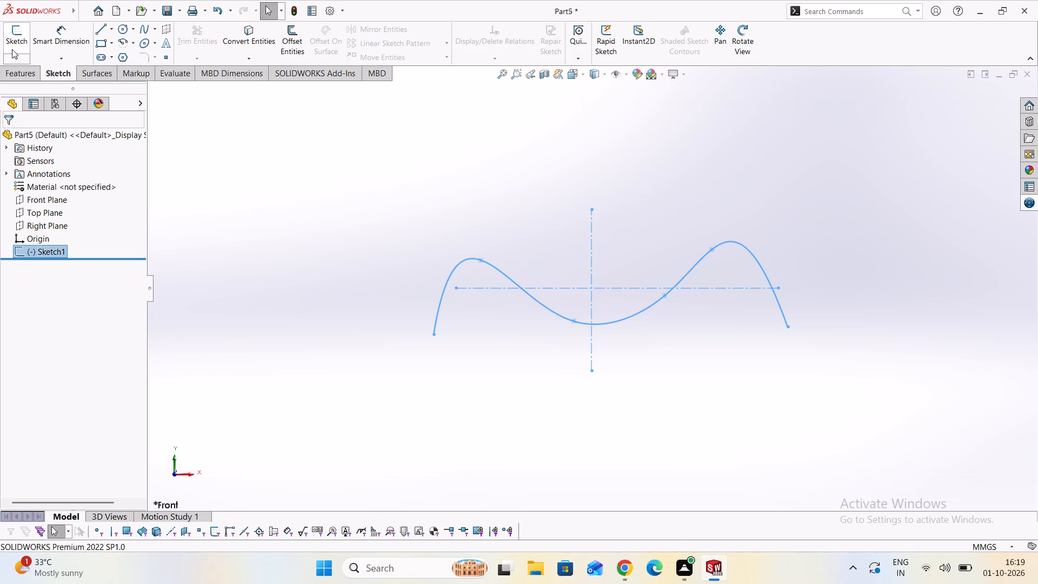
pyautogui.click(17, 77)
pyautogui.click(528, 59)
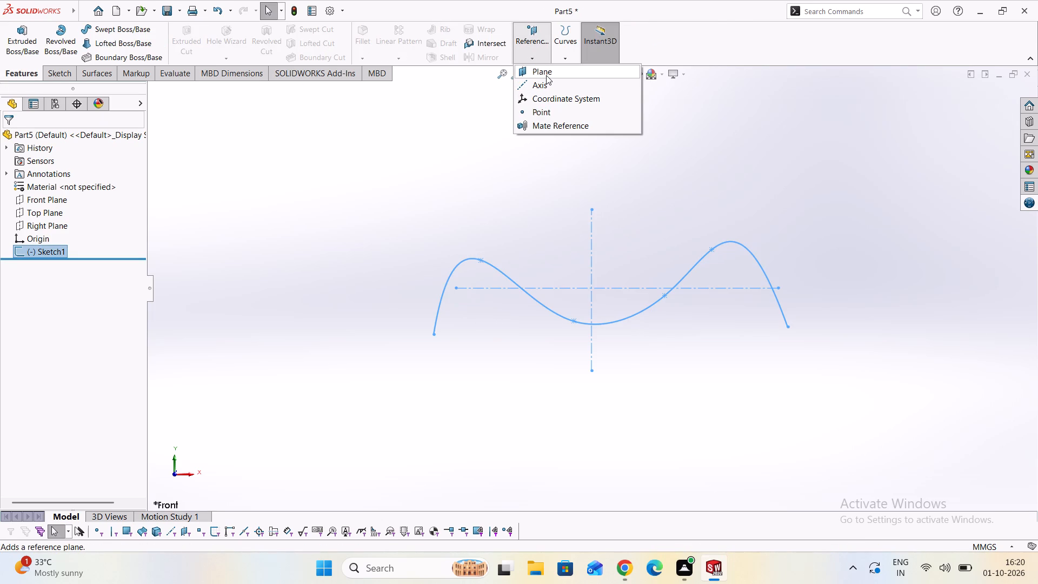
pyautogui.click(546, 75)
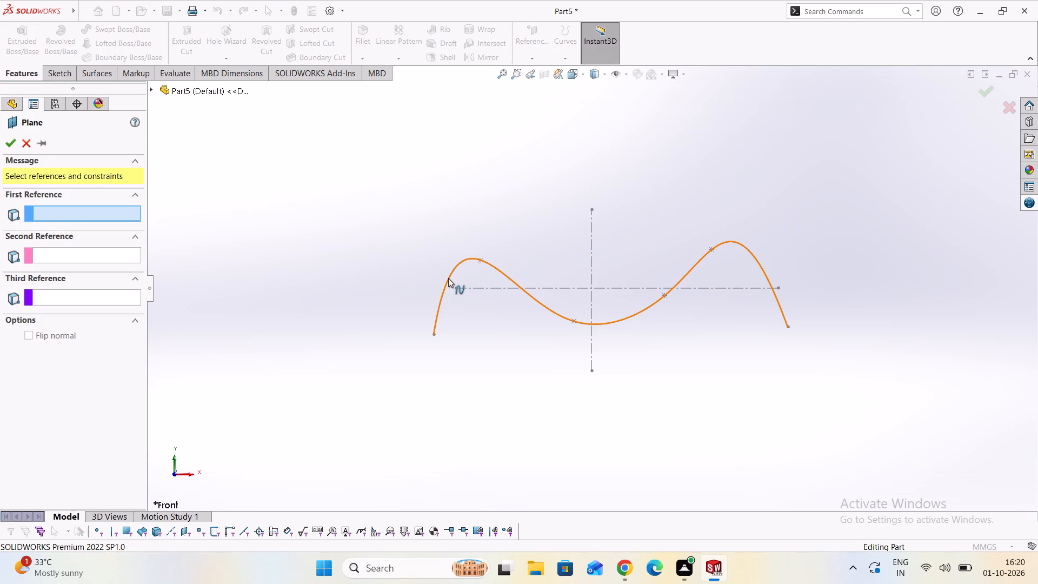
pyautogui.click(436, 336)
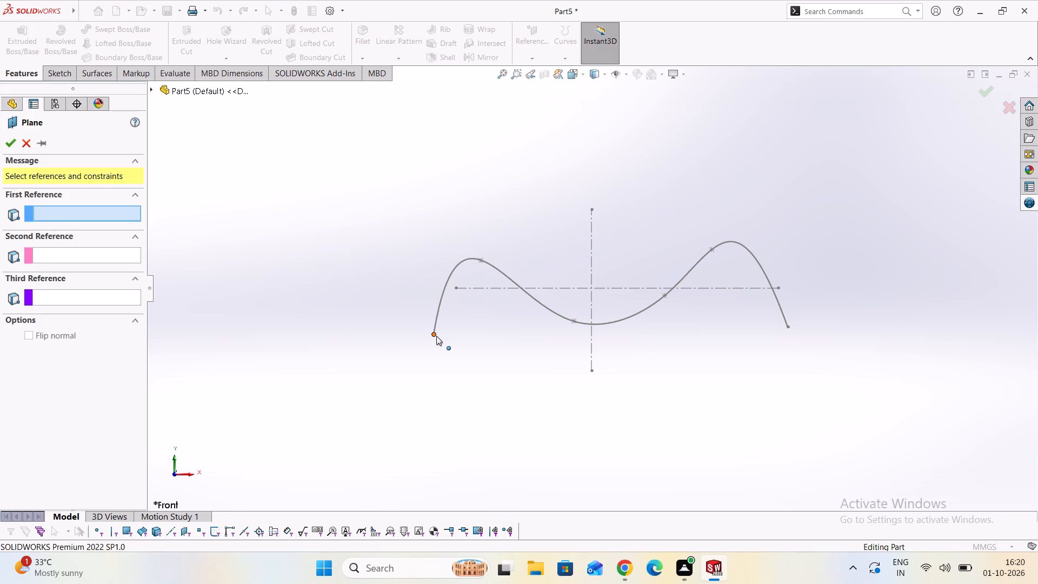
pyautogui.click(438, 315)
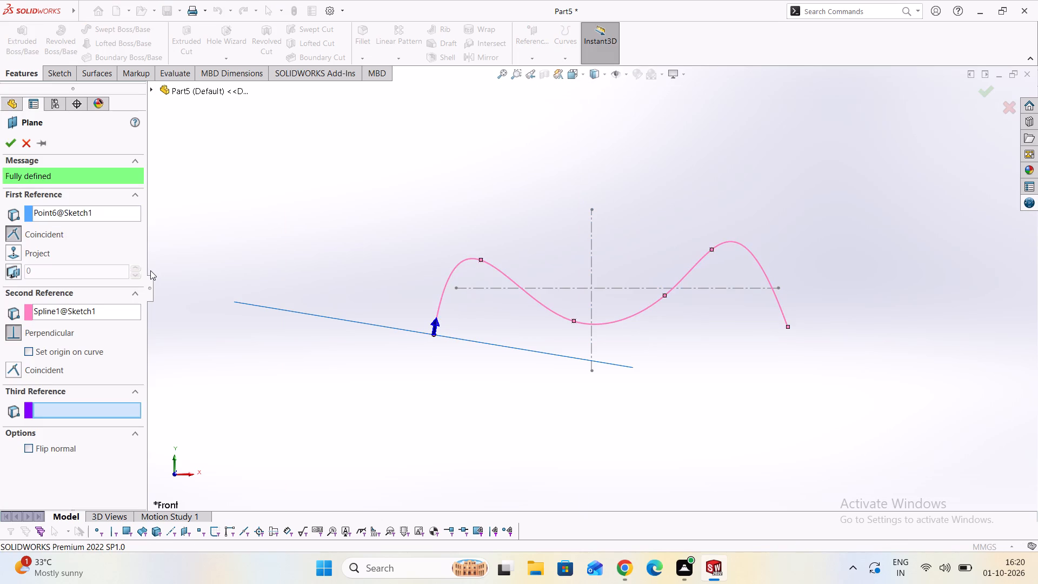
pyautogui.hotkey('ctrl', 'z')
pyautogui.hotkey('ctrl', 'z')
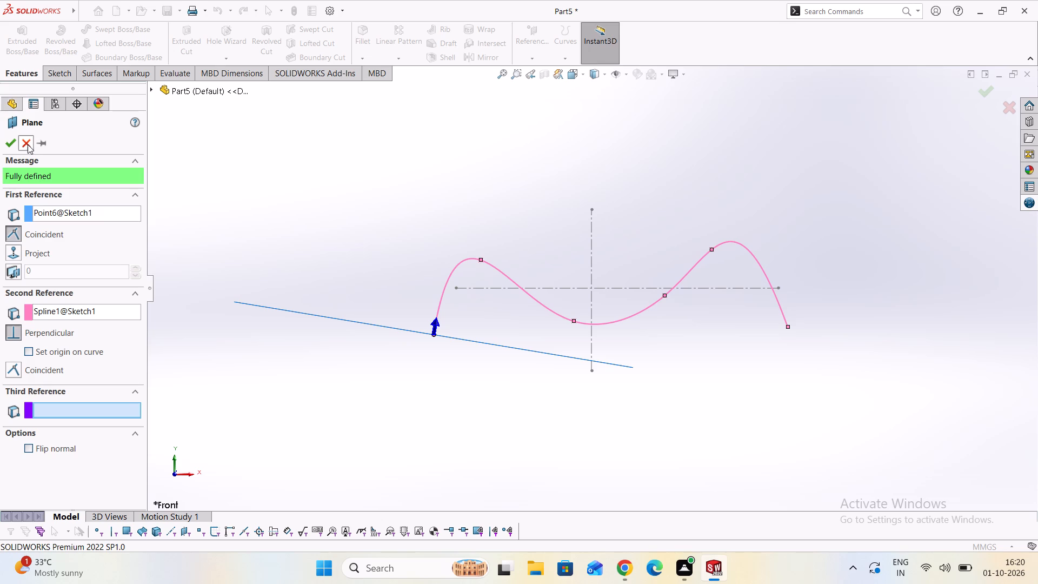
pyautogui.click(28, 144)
# Create a reference plane perpendicular to the wavy spline and coincident with its endpoint on the negative X side.
pyautogui.click(527, 63)
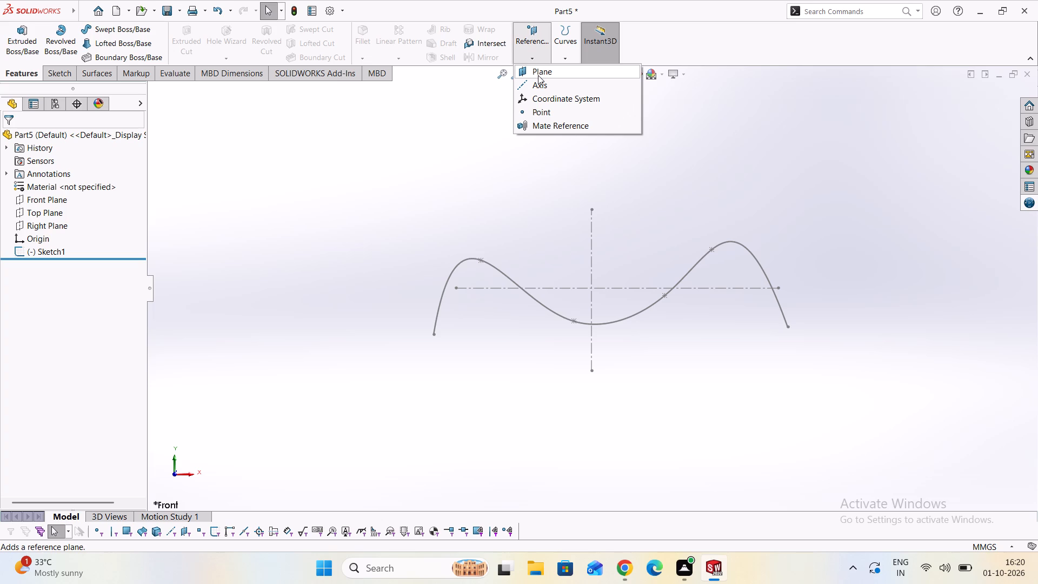
pyautogui.click(538, 75)
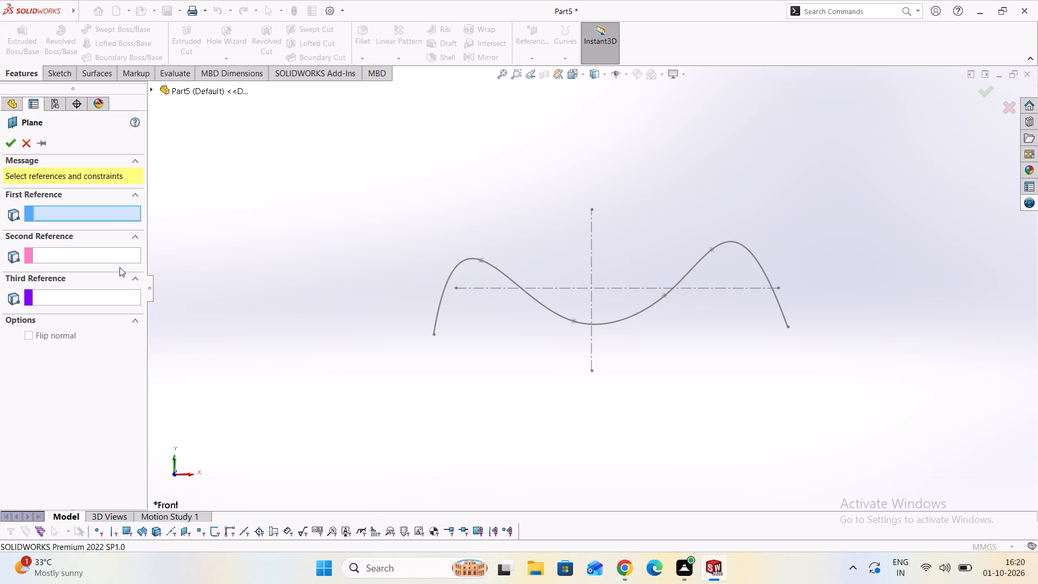
pyautogui.click(439, 314)
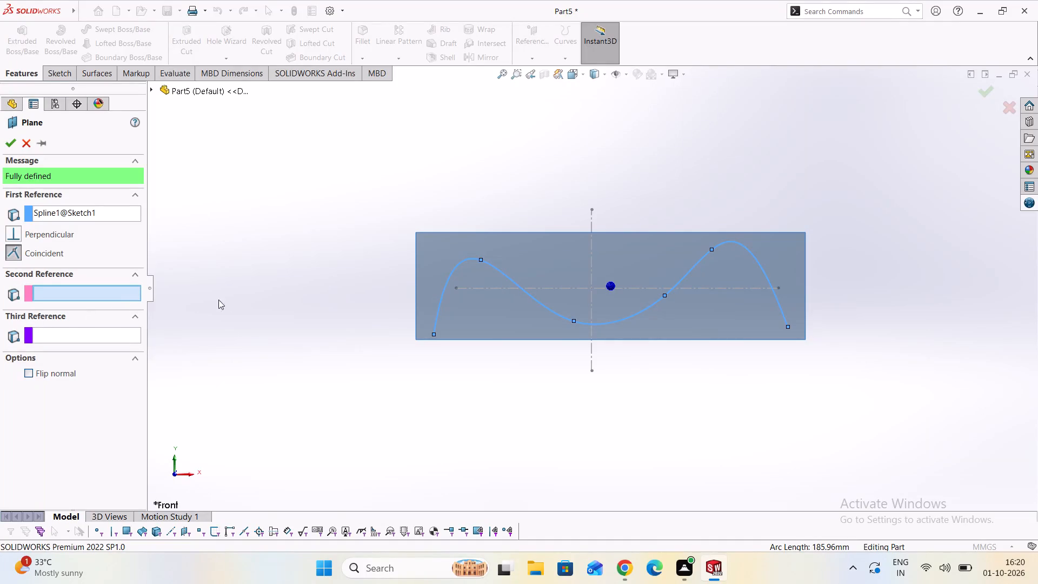
pyautogui.scroll(3, 418, 333)
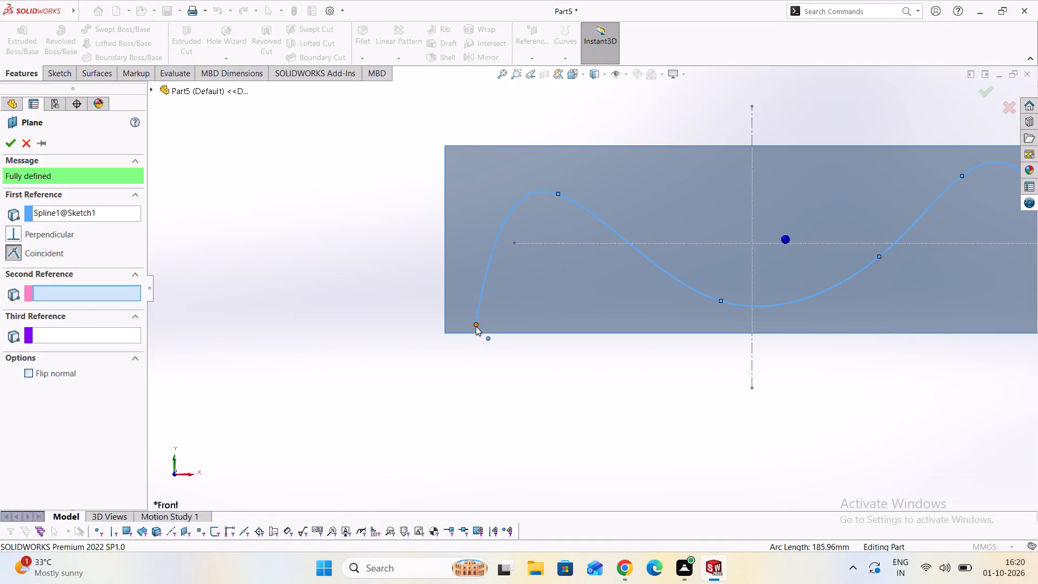
pyautogui.click(476, 326)
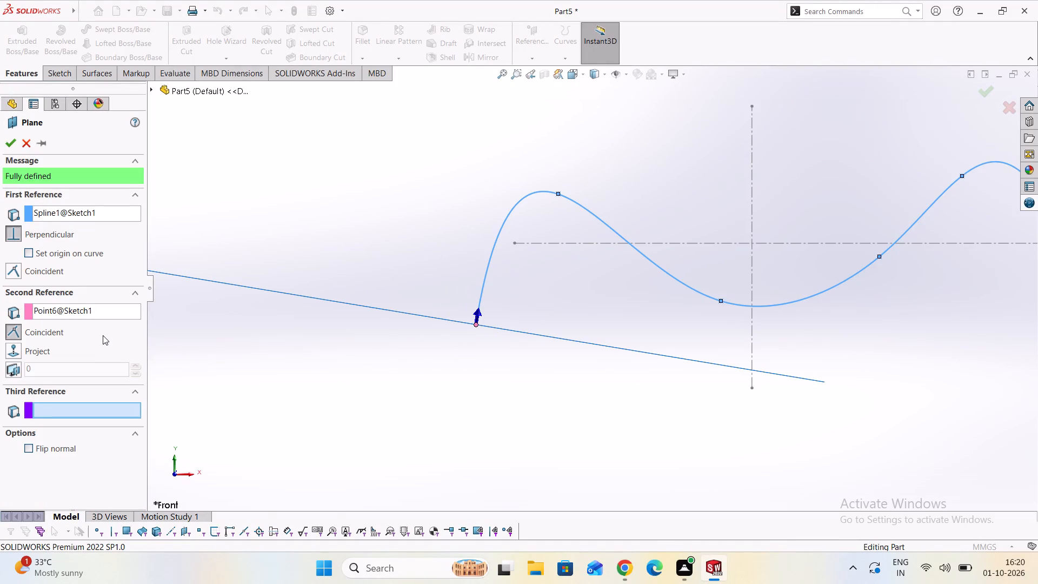
pyautogui.scroll(-5, 103, 335)
pyautogui.click(3, 143)
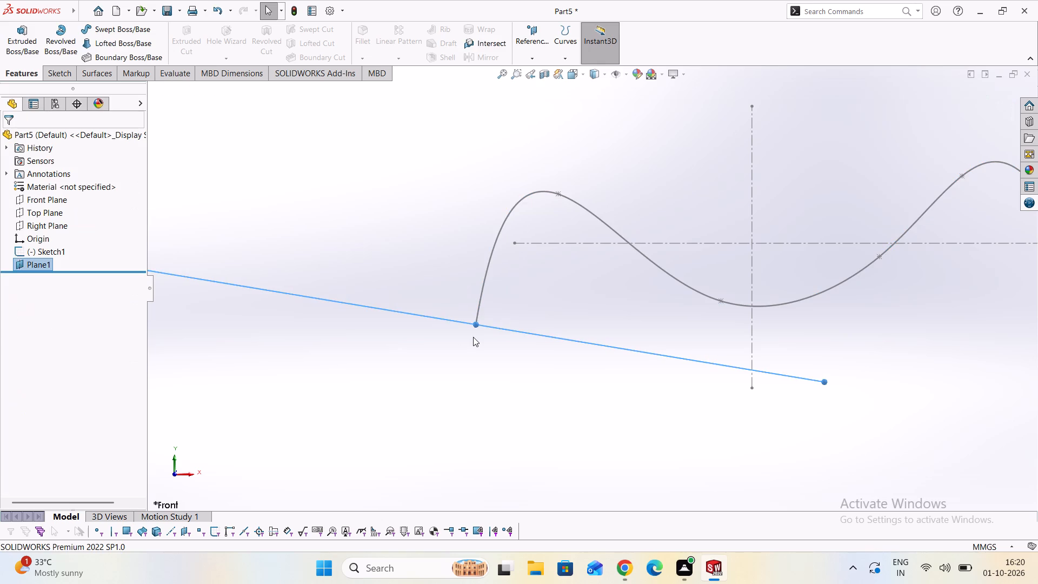
# Start a sketch on the new plane and draw a six-sided inscribed-circle polygon about 19 mm across, centred on the spline's endpoint.
pyautogui.scroll(-3, 473, 337)
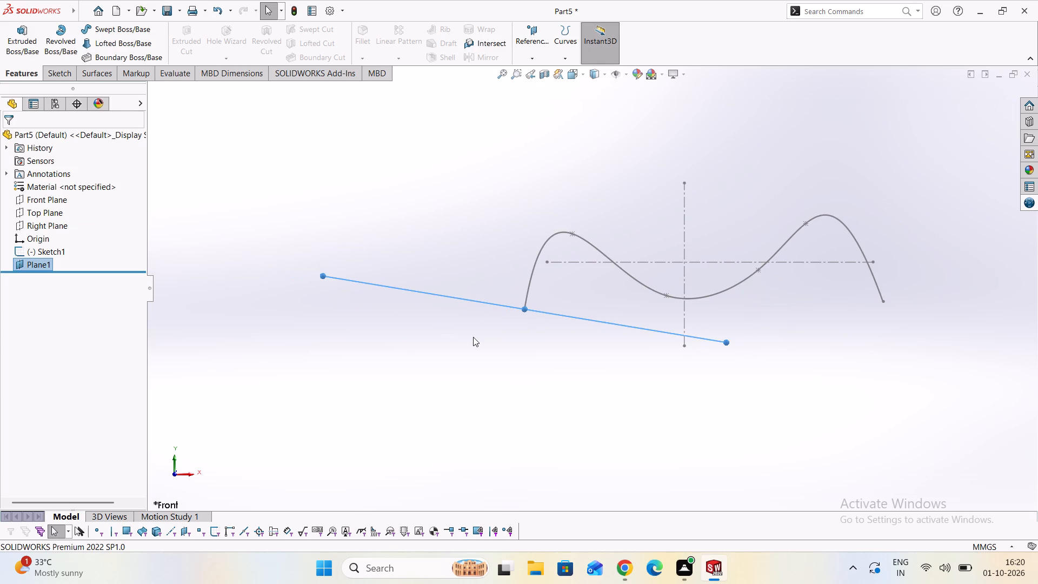
pyautogui.rightClick(51, 267)
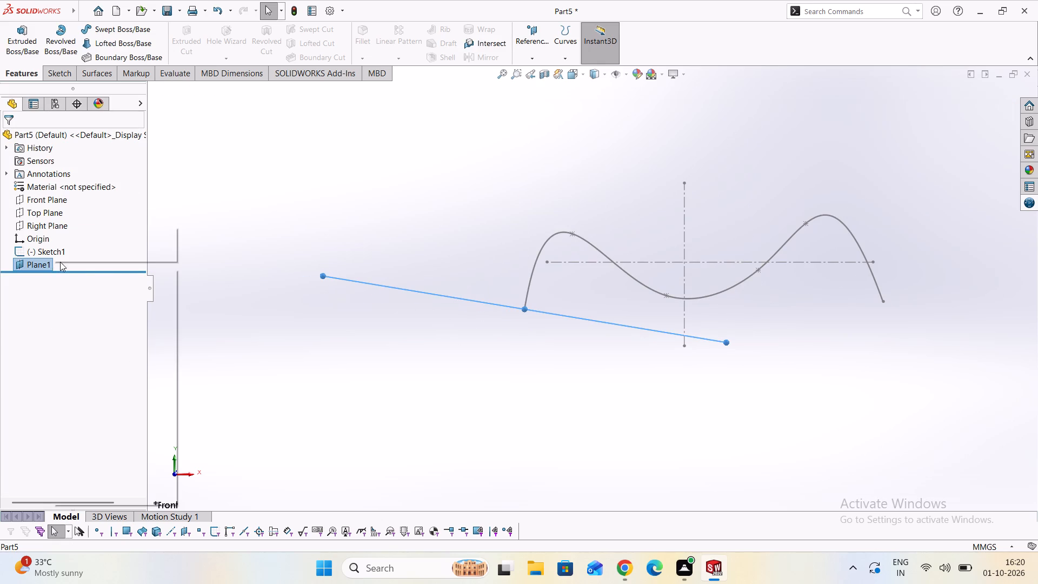
pyautogui.click(57, 256)
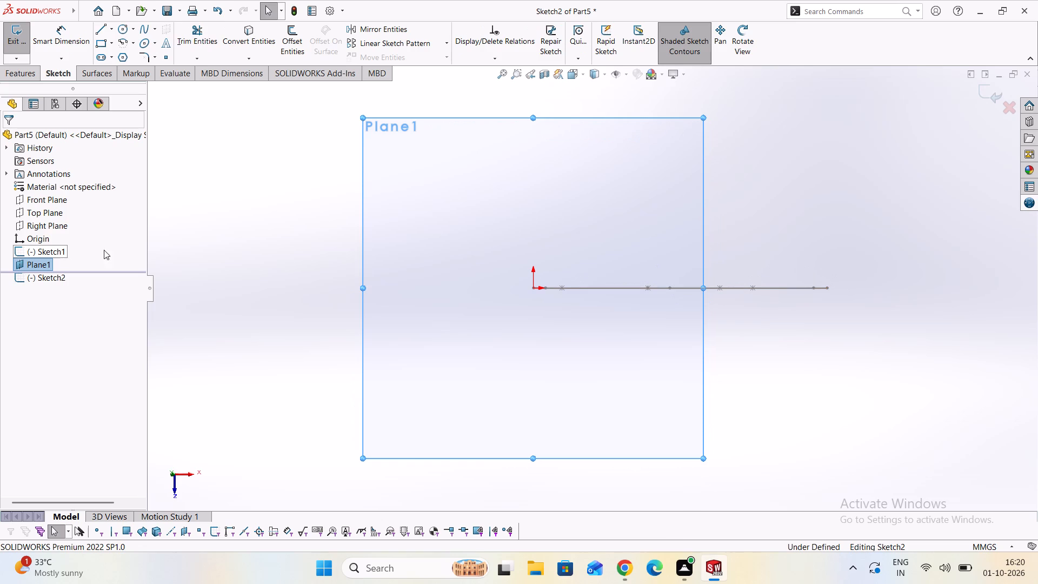
pyautogui.scroll(3, 531, 289)
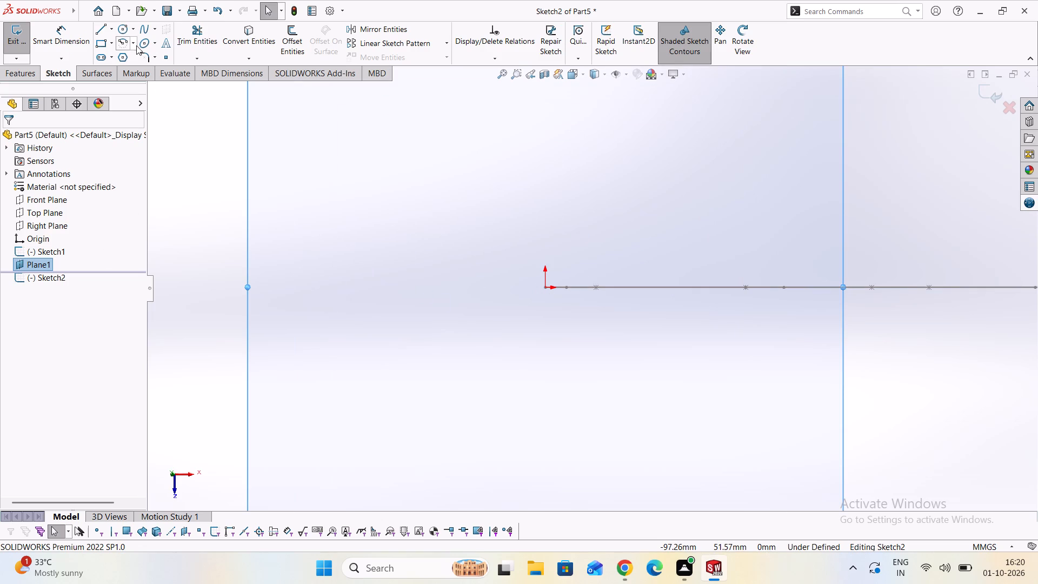
pyautogui.click(118, 31)
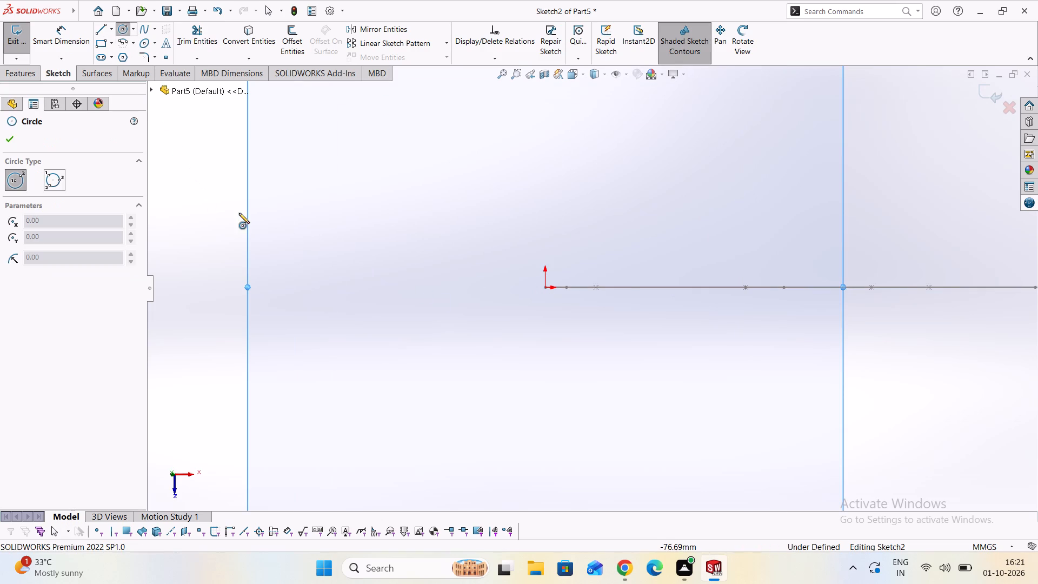
pyautogui.click(123, 59)
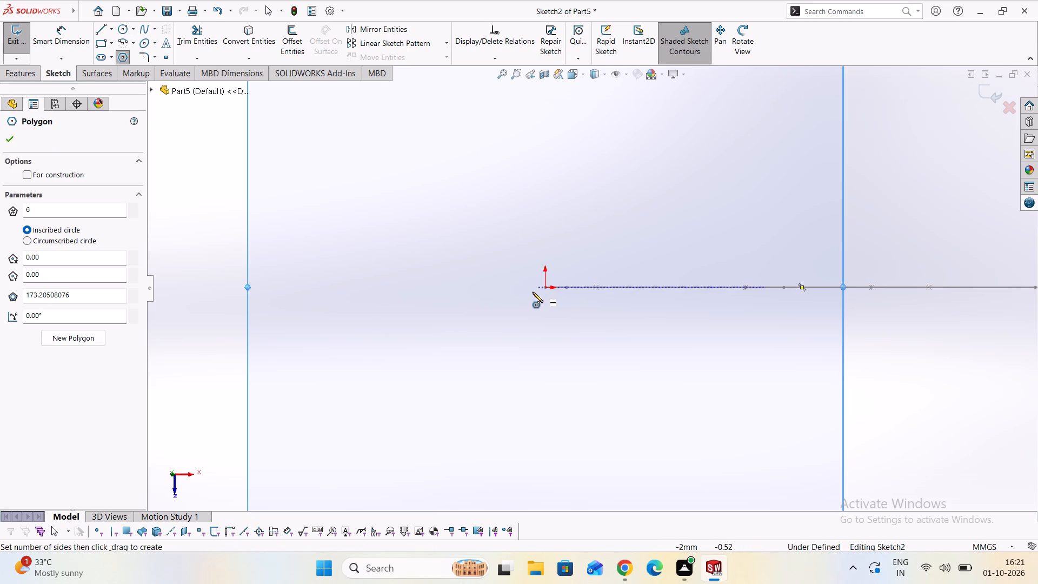
pyautogui.click(546, 288)
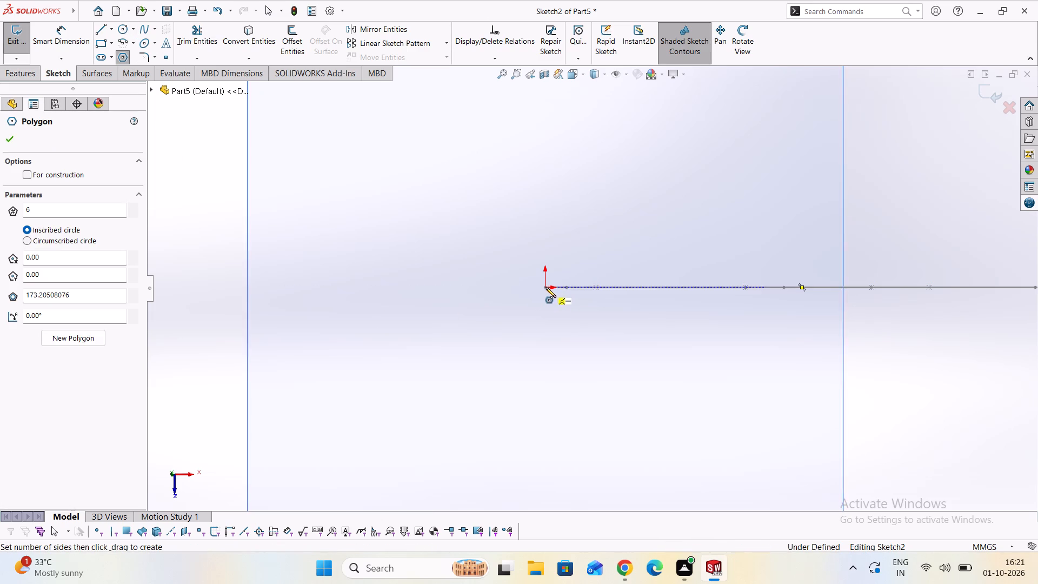
pyautogui.click(556, 244)
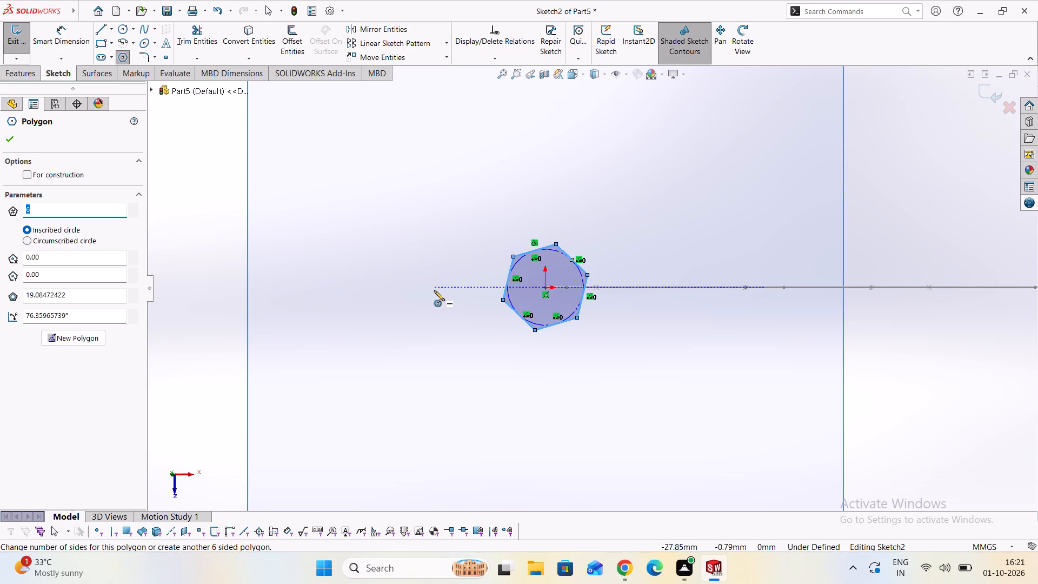
pyautogui.press('Escape')
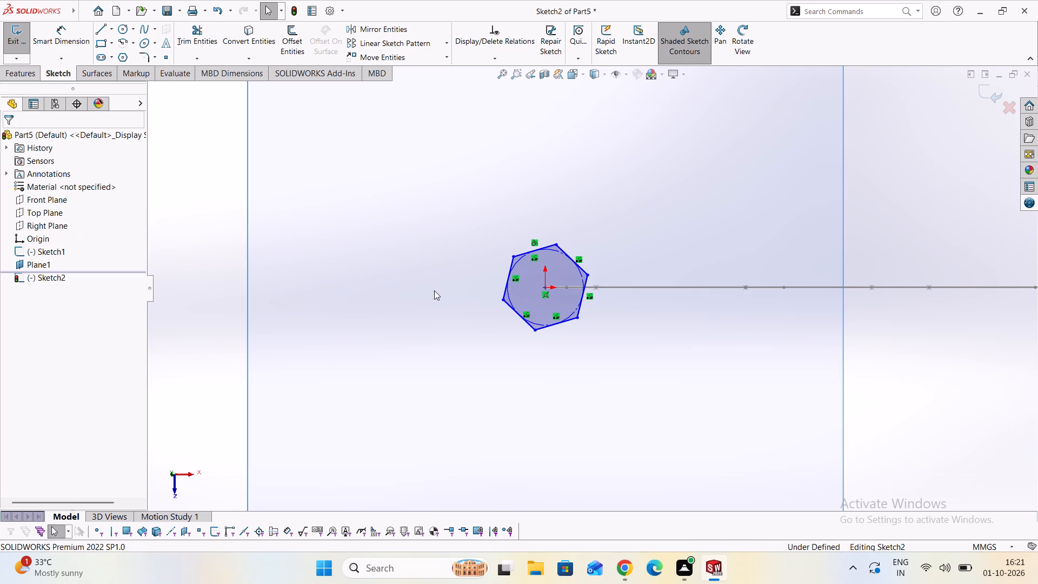
# Dimension the hexagon's inscribed construction circle to a 20 mm diameter and exit the sketch.
pyautogui.click(54, 35)
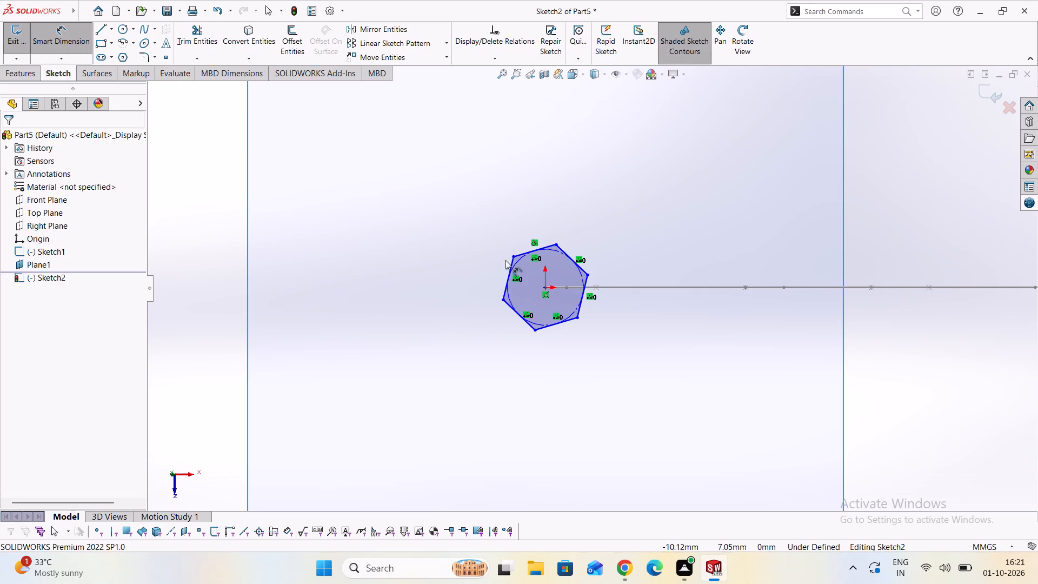
pyautogui.click(511, 268)
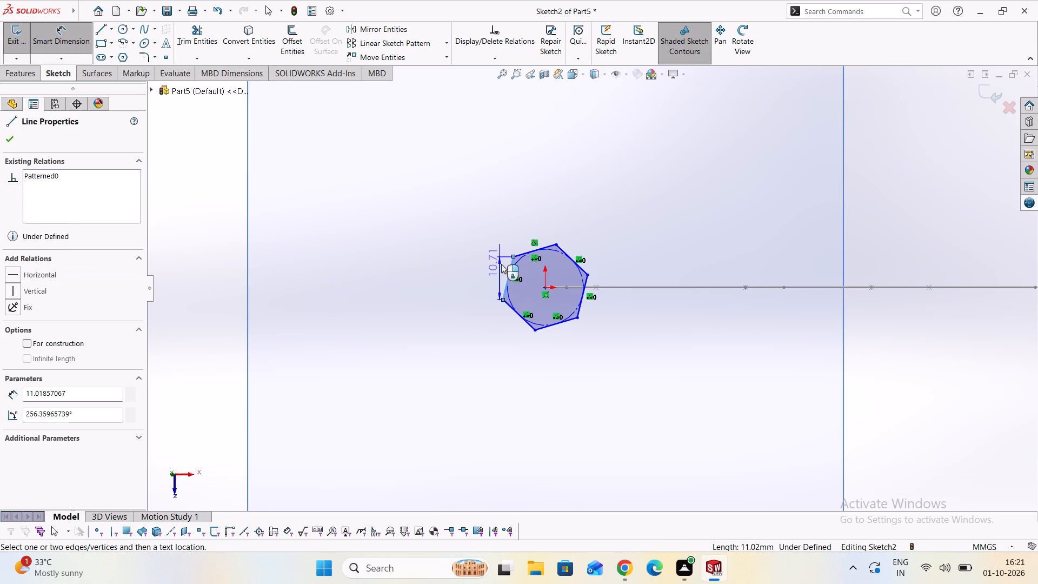
pyautogui.press('Escape')
pyautogui.scroll(2, 533, 270)
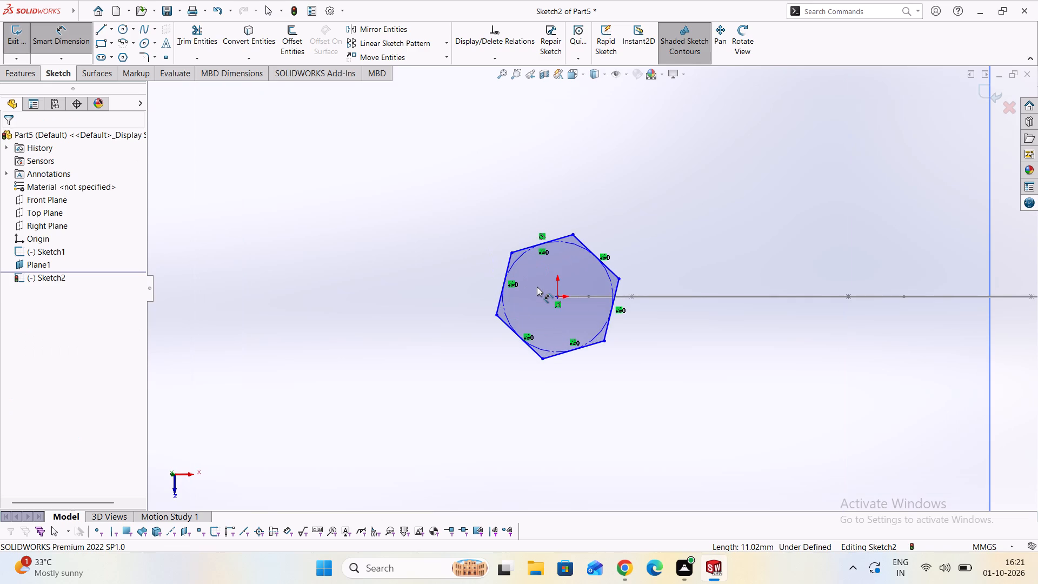
pyautogui.scroll(-6, 537, 287)
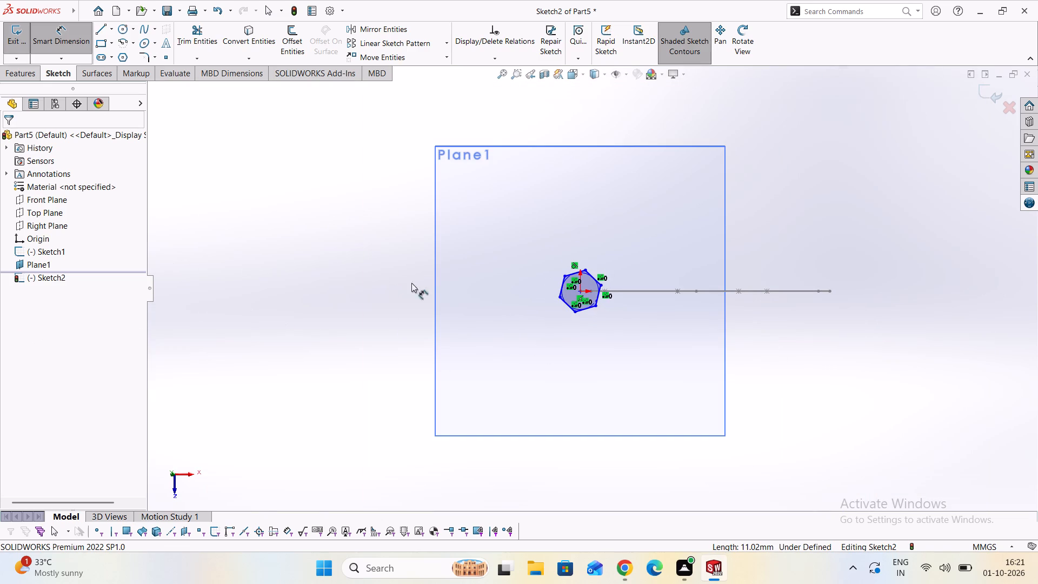
pyautogui.scroll(4, 541, 300)
pyautogui.scroll(3, 621, 286)
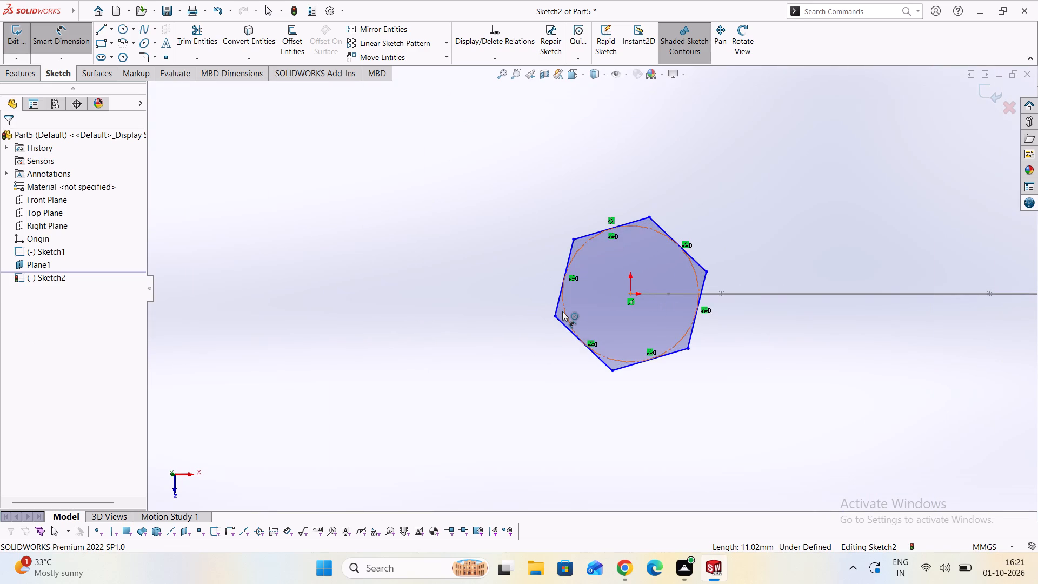
pyautogui.click(563, 311)
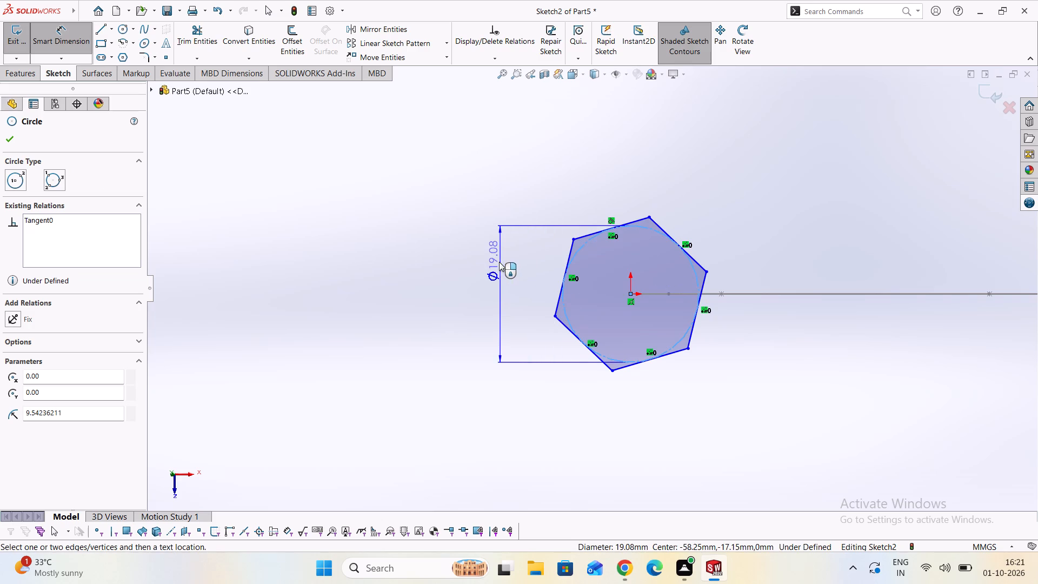
pyautogui.click(498, 262)
pyautogui.write('20')
pyautogui.press('Return')
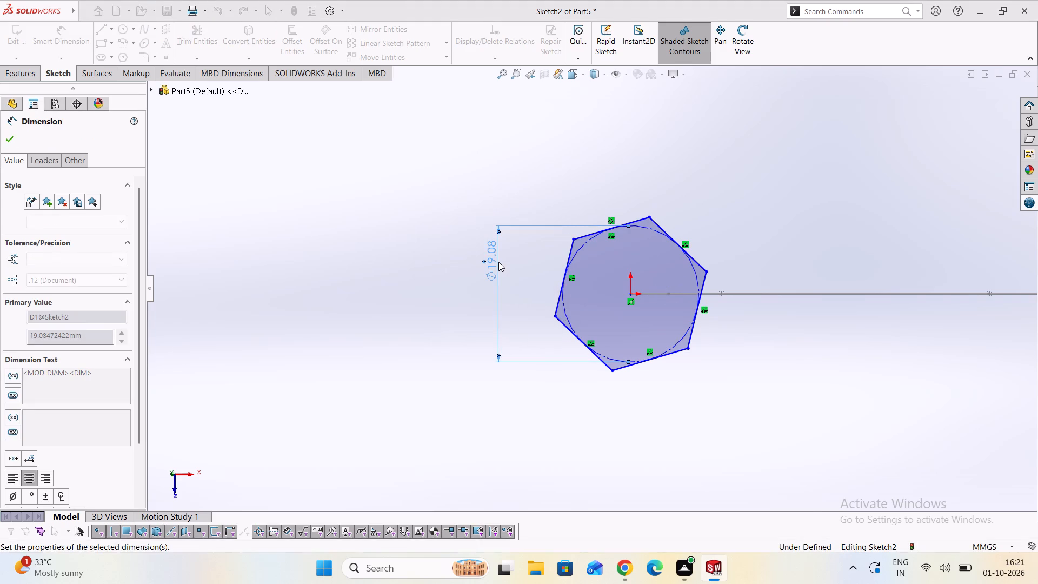
pyautogui.scroll(-3, 567, 266)
pyautogui.scroll(2, 625, 300)
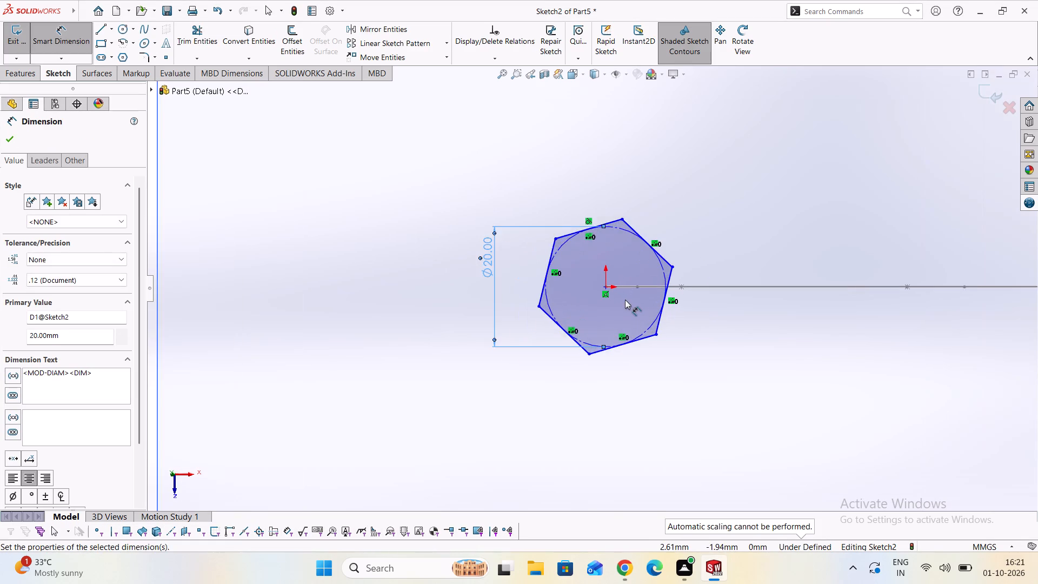
pyautogui.scroll(-5, 625, 300)
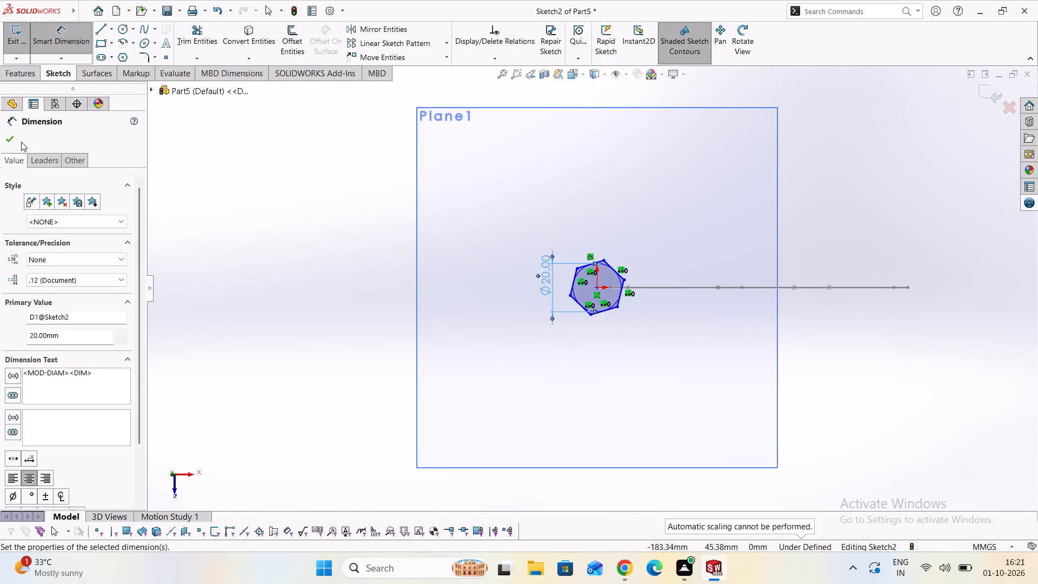
pyautogui.click(14, 141)
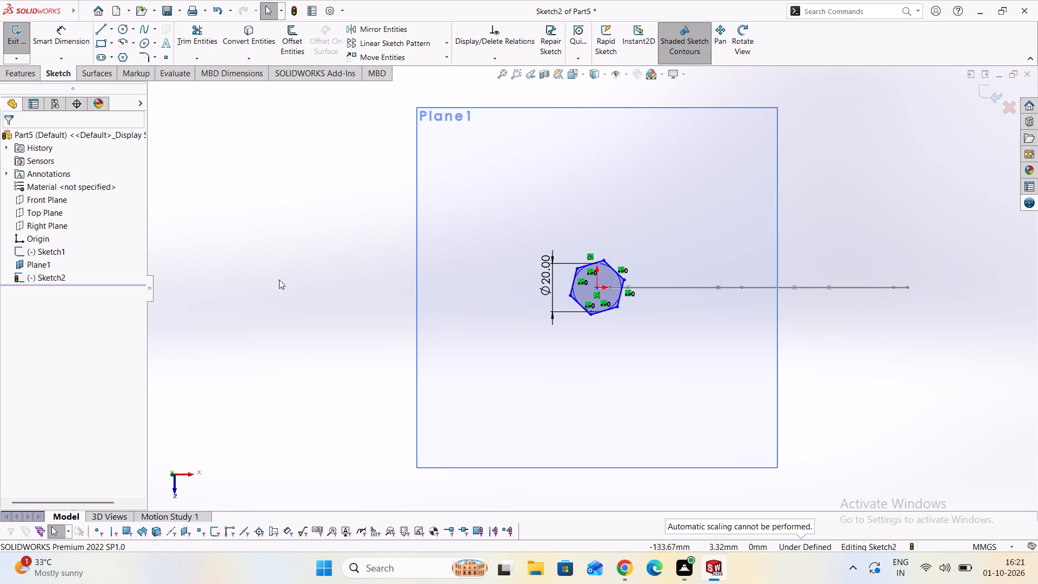
pyautogui.scroll(-3, 294, 280)
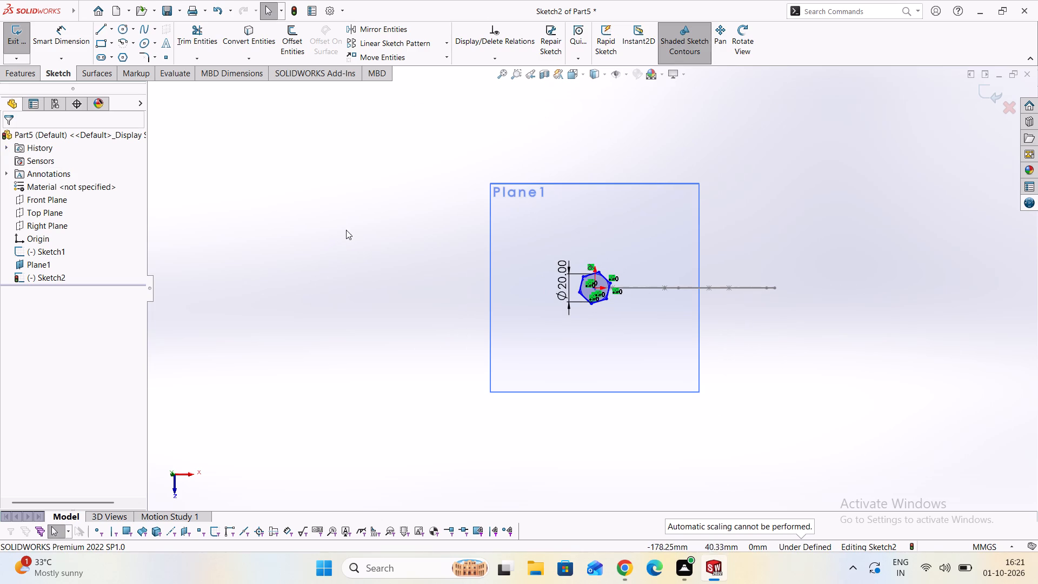
pyautogui.click(12, 37)
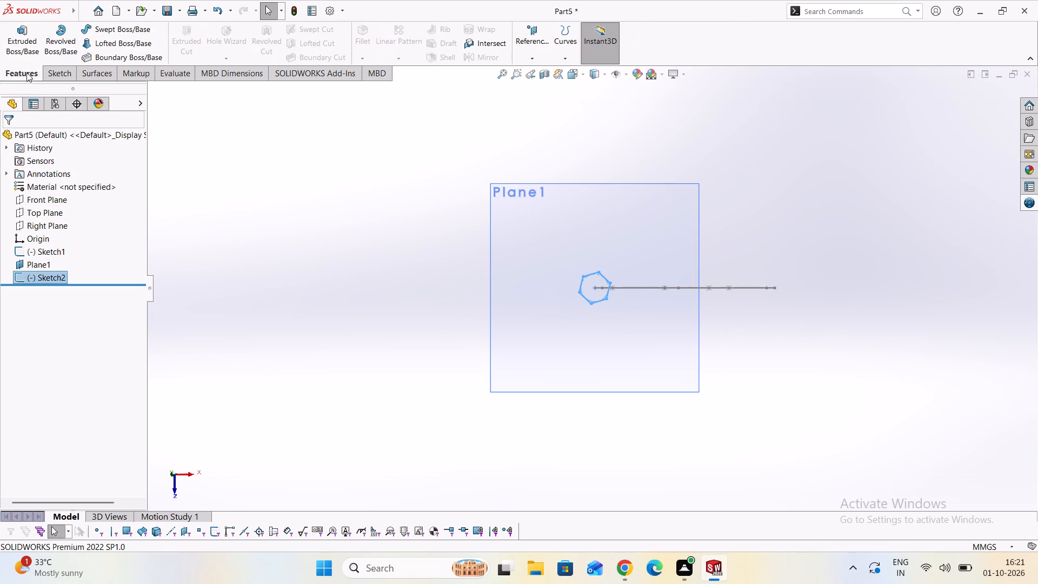
# Create a Swept Boss/Base using the hexagon sketch as the profile and the wavy spline sketch as the path.
pyautogui.click(102, 34)
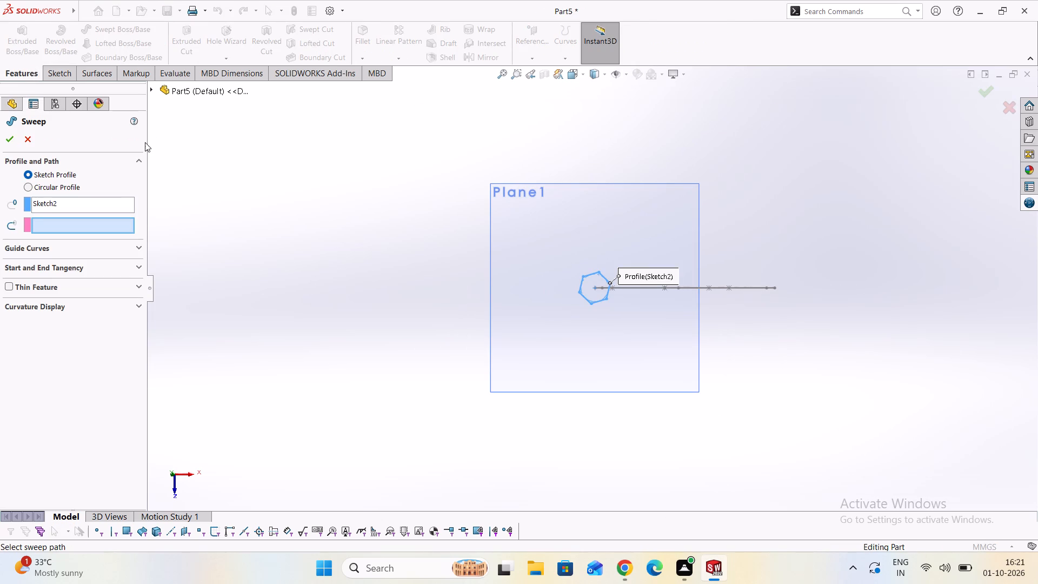
pyautogui.scroll(-2, 125, 206)
pyautogui.moveTo(738, 250); pyautogui.dragTo(727, 315, button='middle')
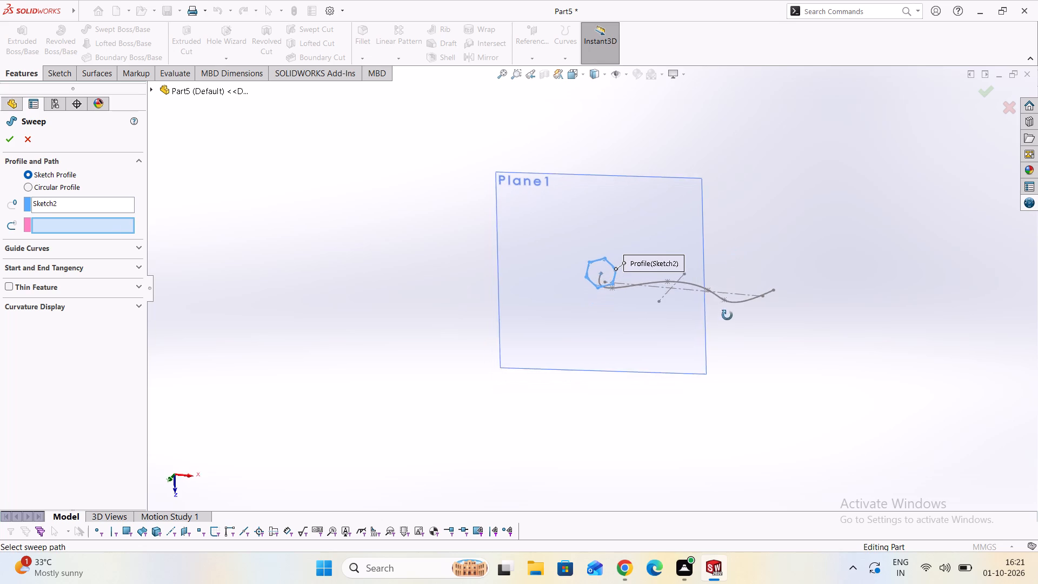
pyautogui.moveTo(727, 315); pyautogui.dragTo(726, 332, button='middle')
pyautogui.click(733, 308)
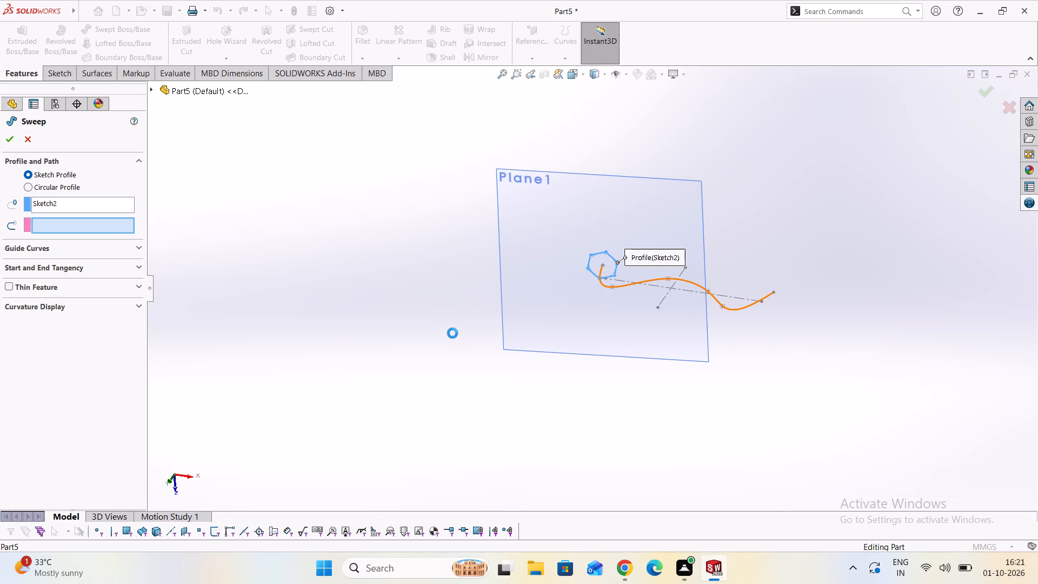
pyautogui.moveTo(449, 267); pyautogui.dragTo(625, 496, button='middle')
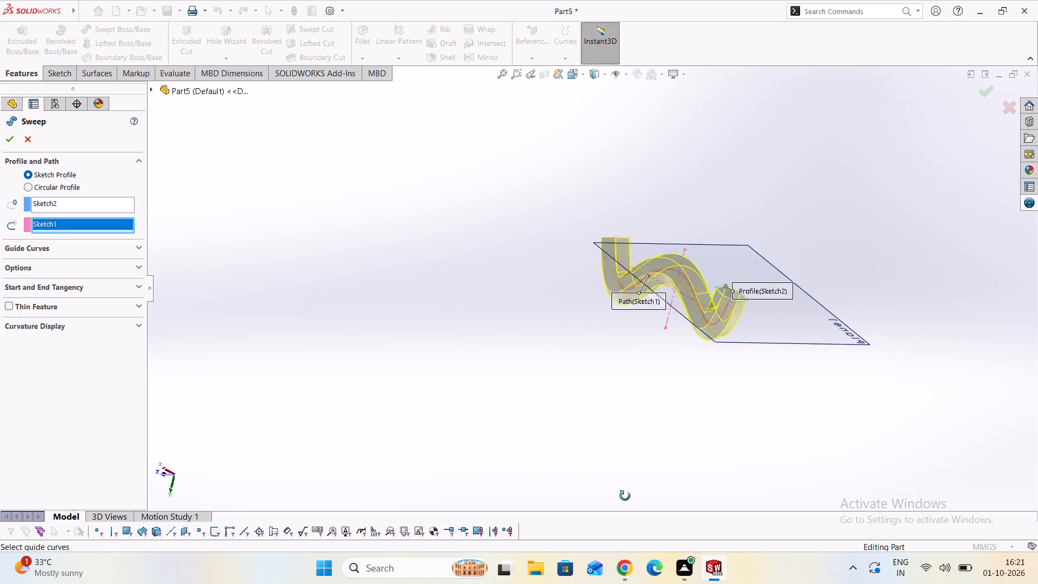
pyautogui.moveTo(625, 496); pyautogui.dragTo(704, 163, button='middle')
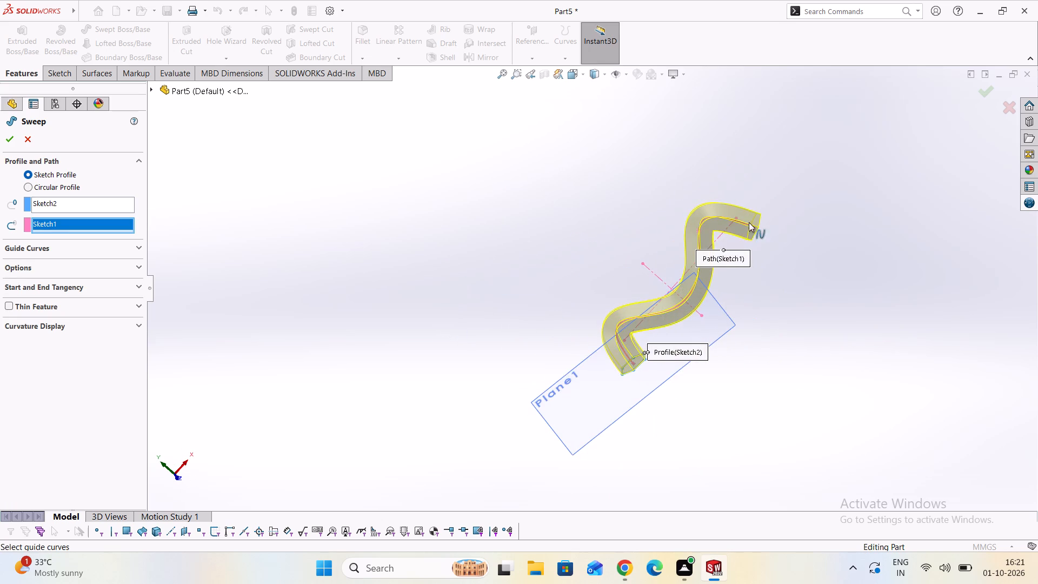
pyautogui.scroll(5, 749, 223)
pyautogui.click(4, 142)
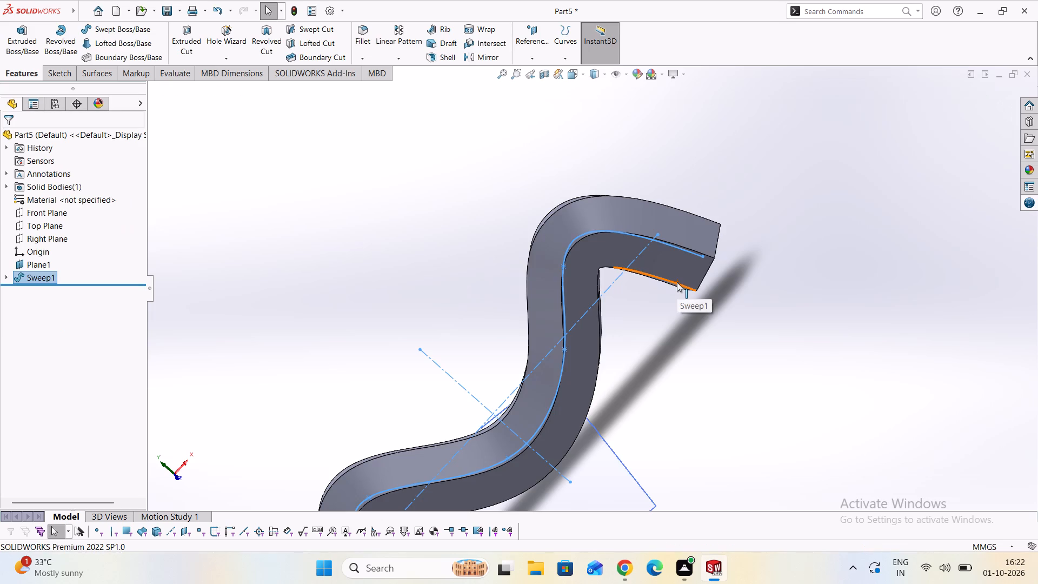
# Examine the swept hexagonal body from all sides, including both end faces and its bends along the spline.
pyautogui.moveTo(762, 269); pyautogui.dragTo(943, 450, button='middle')
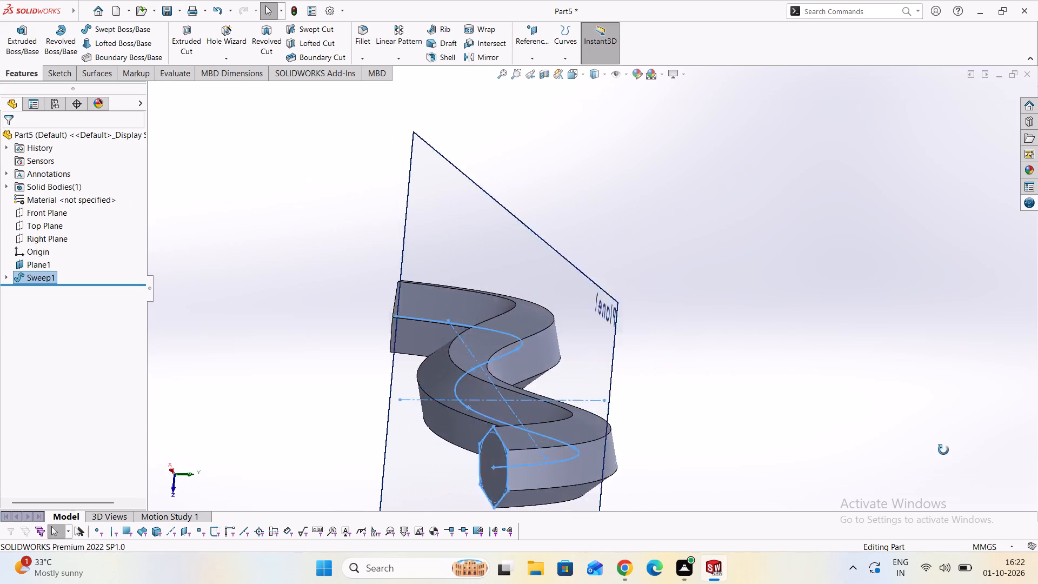
pyautogui.moveTo(943, 450); pyautogui.dragTo(881, 267, button='middle')
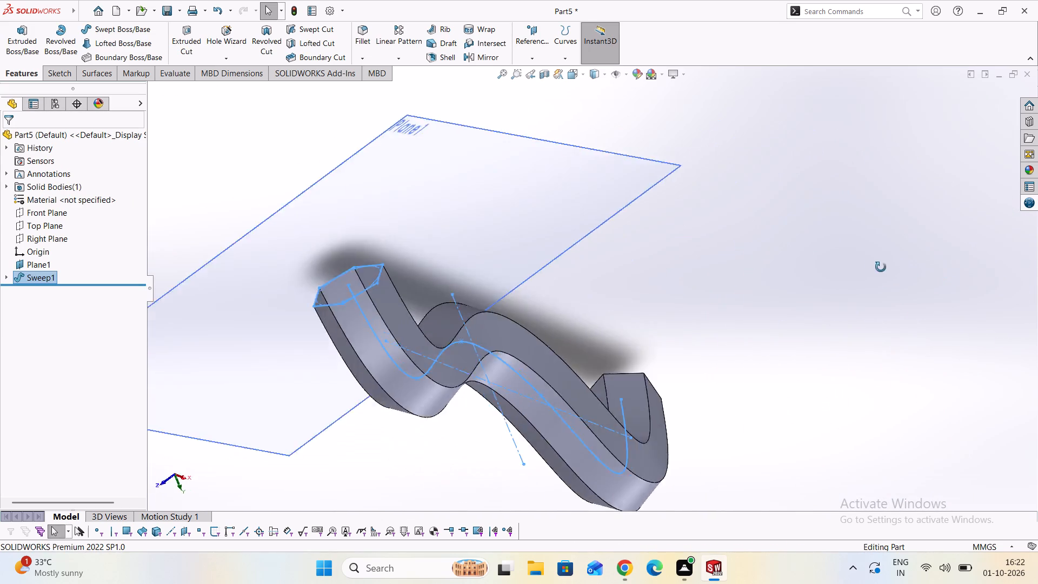
pyautogui.moveTo(881, 267); pyautogui.dragTo(989, 383, button='middle')
pyautogui.scroll(-5, 871, 327)
pyautogui.moveTo(576, 492); pyautogui.dragTo(587, 468, button='middle')
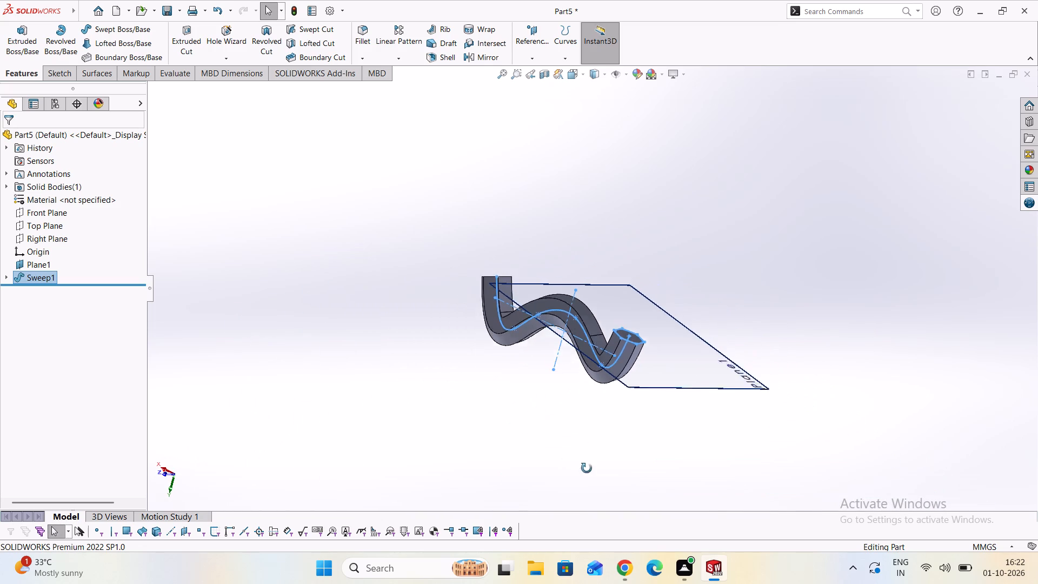
pyautogui.moveTo(587, 468); pyautogui.dragTo(564, 290, button='middle')
pyautogui.moveTo(625, 444); pyautogui.dragTo(568, 357, button='middle')
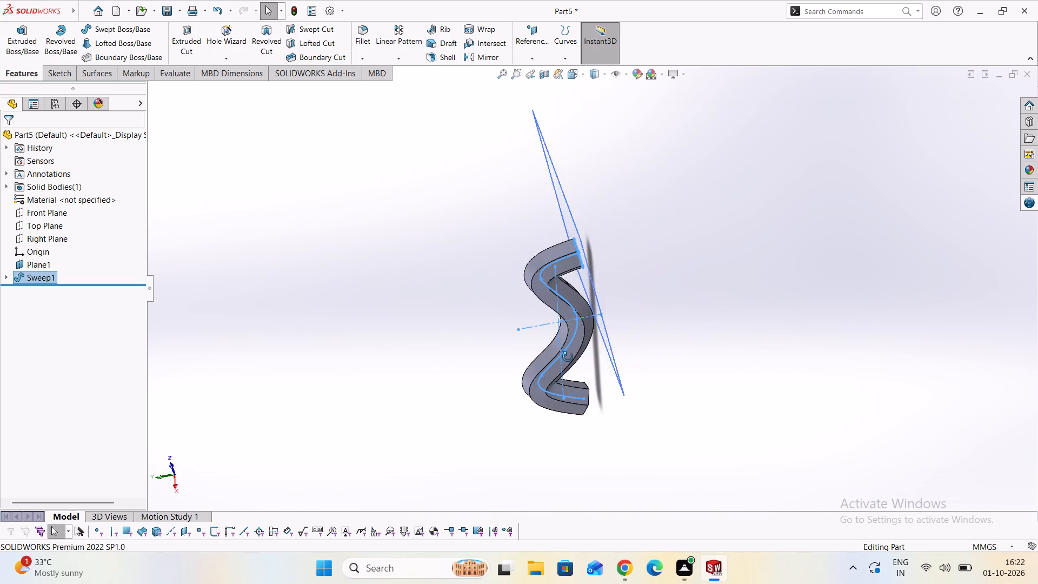
pyautogui.moveTo(568, 357); pyautogui.dragTo(441, 315, button='middle')
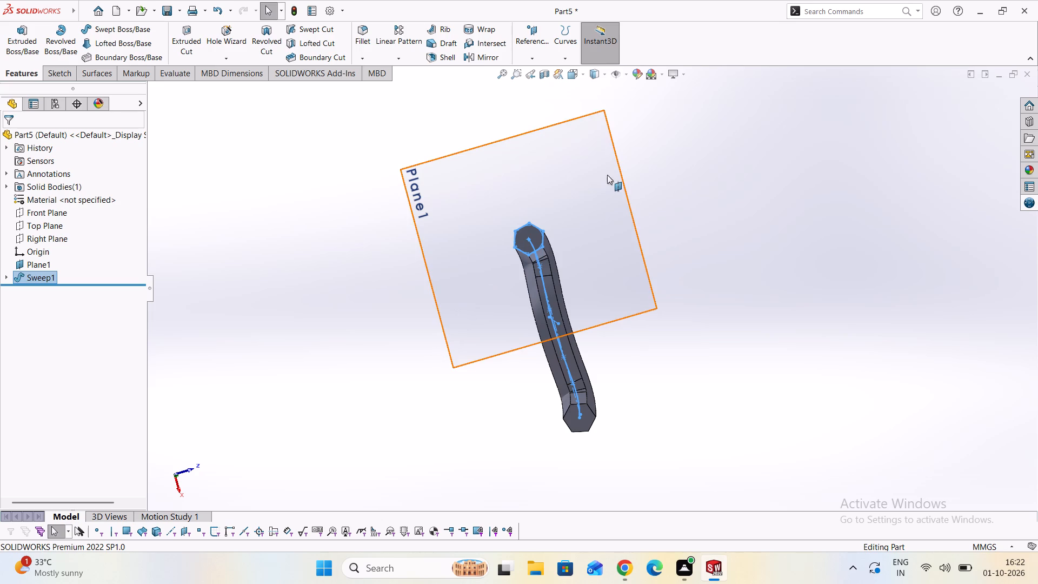
pyautogui.moveTo(646, 174); pyautogui.dragTo(421, 431, button='middle')
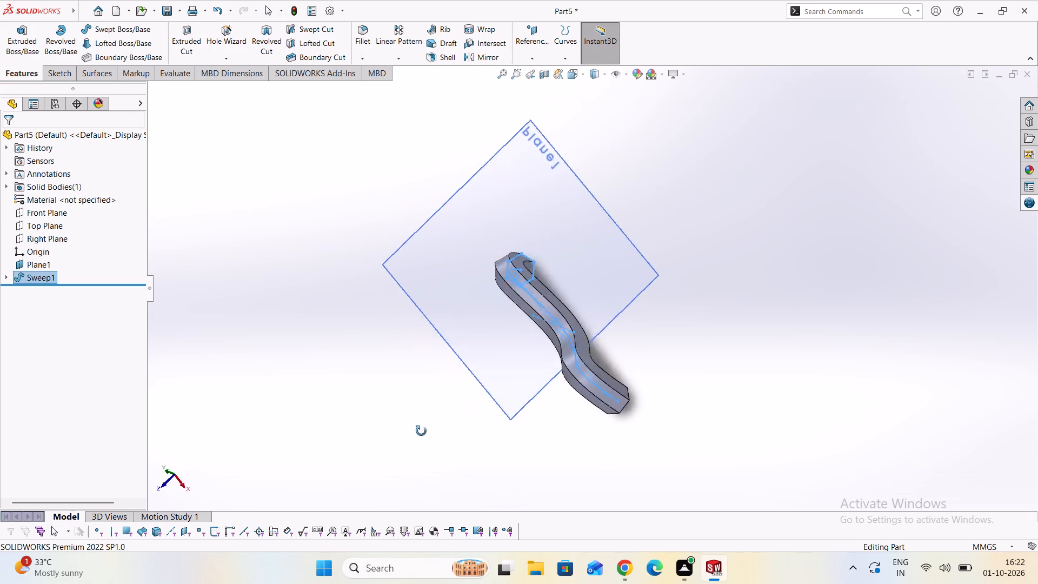
pyautogui.moveTo(421, 431); pyautogui.dragTo(787, 395, button='middle')
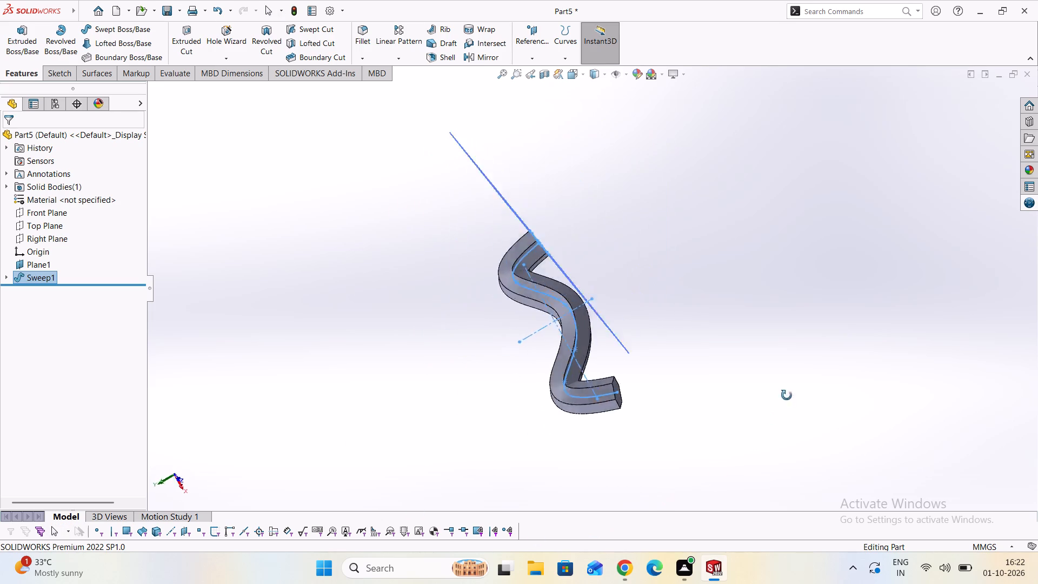
pyautogui.moveTo(787, 395); pyautogui.dragTo(335, 283, button='middle')
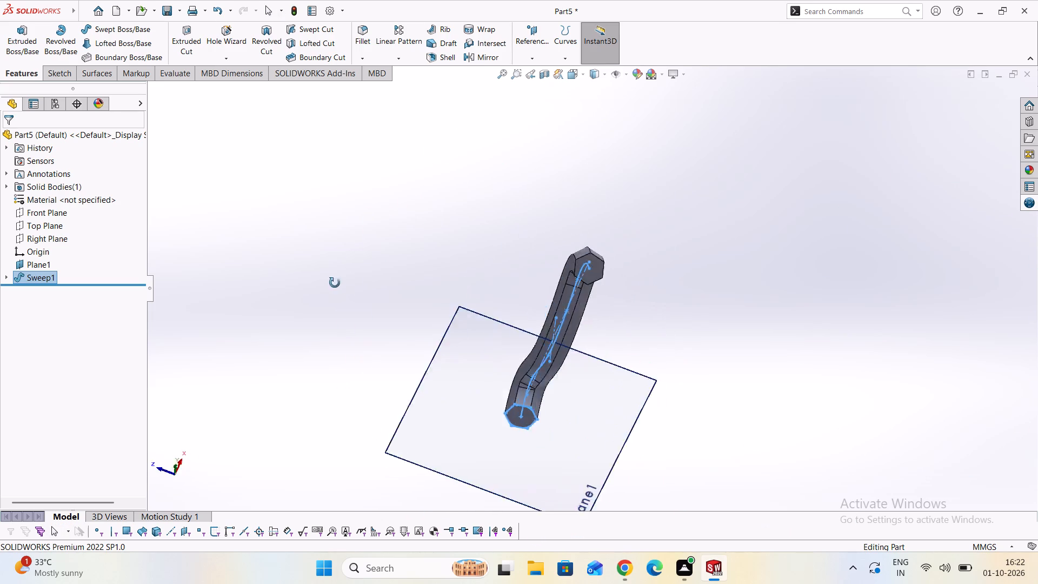
pyautogui.moveTo(335, 283); pyautogui.dragTo(717, 379, button='middle')
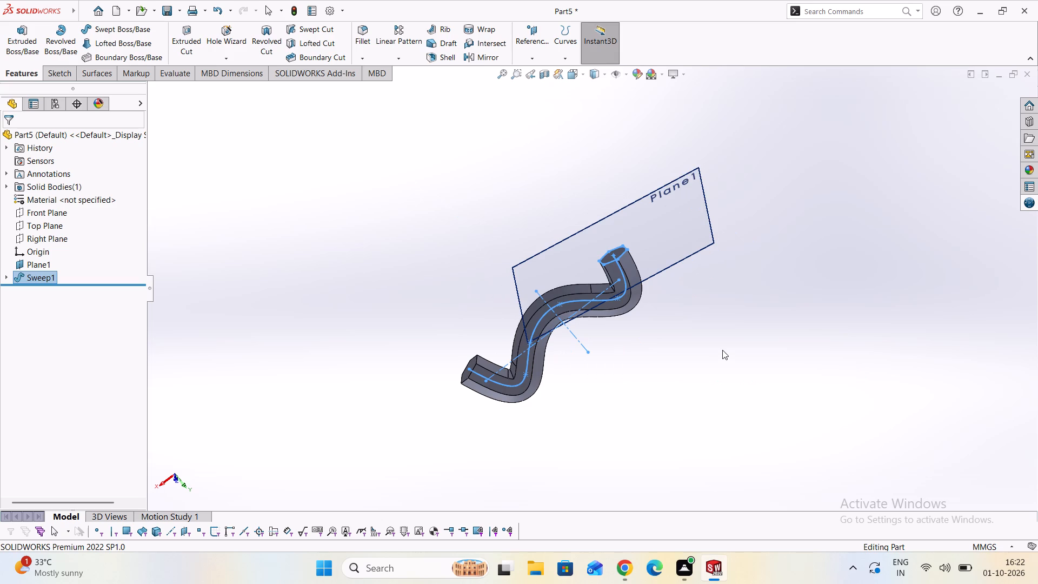
pyautogui.press('Escape')
# Close the swept hexagon part without saving its changes.
pyautogui.click(1031, 75)
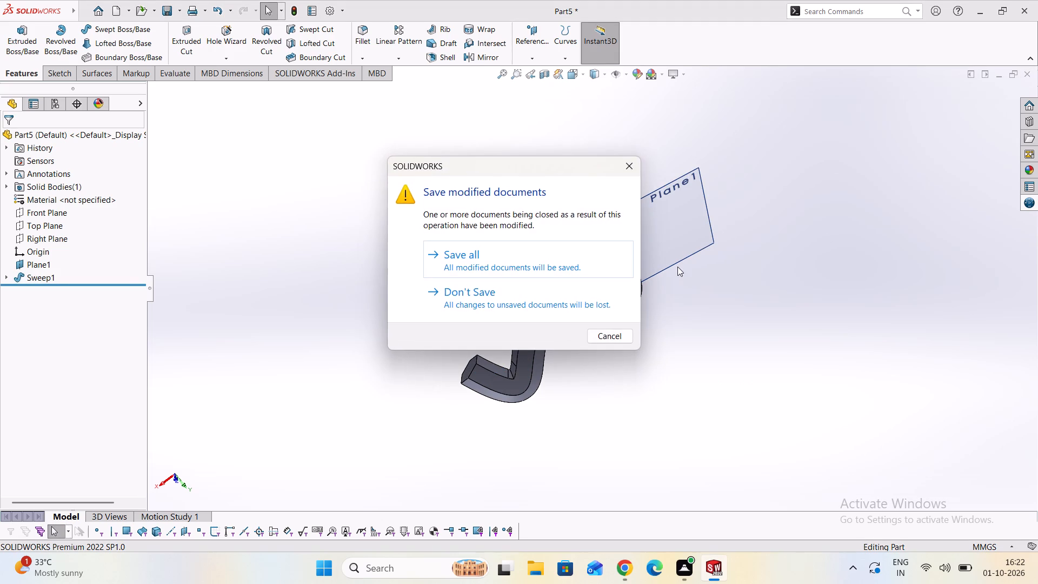
pyautogui.click(495, 309)
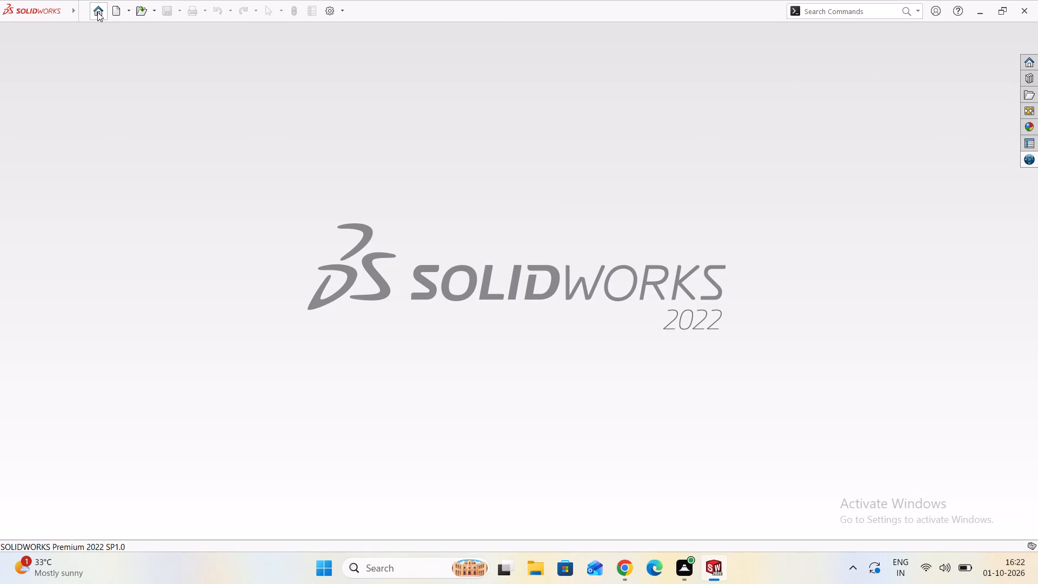
# Create a new part document.
pyautogui.click(122, 15)
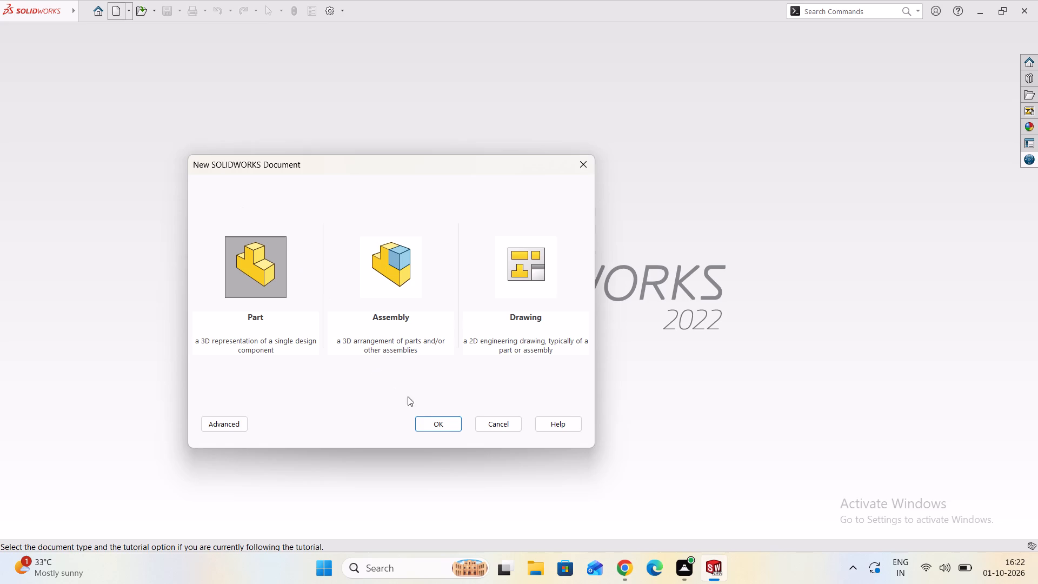
pyautogui.click(445, 428)
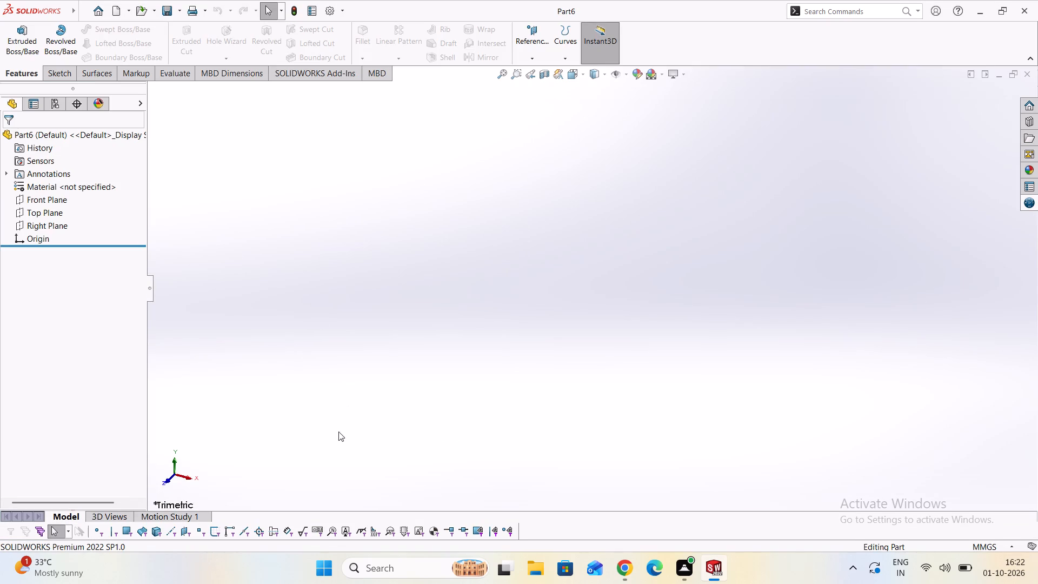
# Start a sketch on the Front Plane and draw a vertical line about 77 mm long passing through the origin.
pyautogui.click(185, 479)
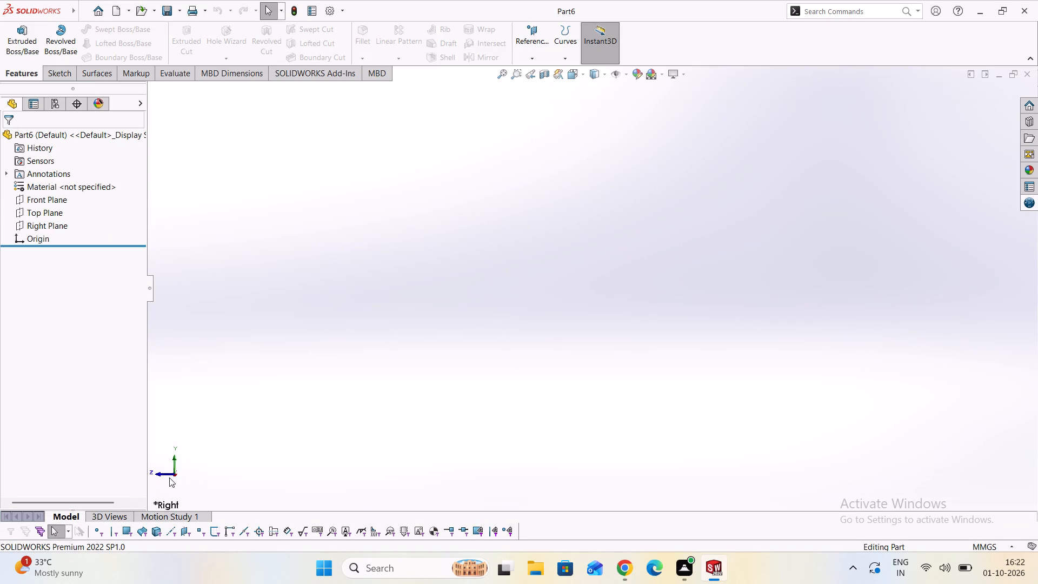
pyautogui.click(159, 473)
pyautogui.click(42, 74)
pyautogui.click(56, 74)
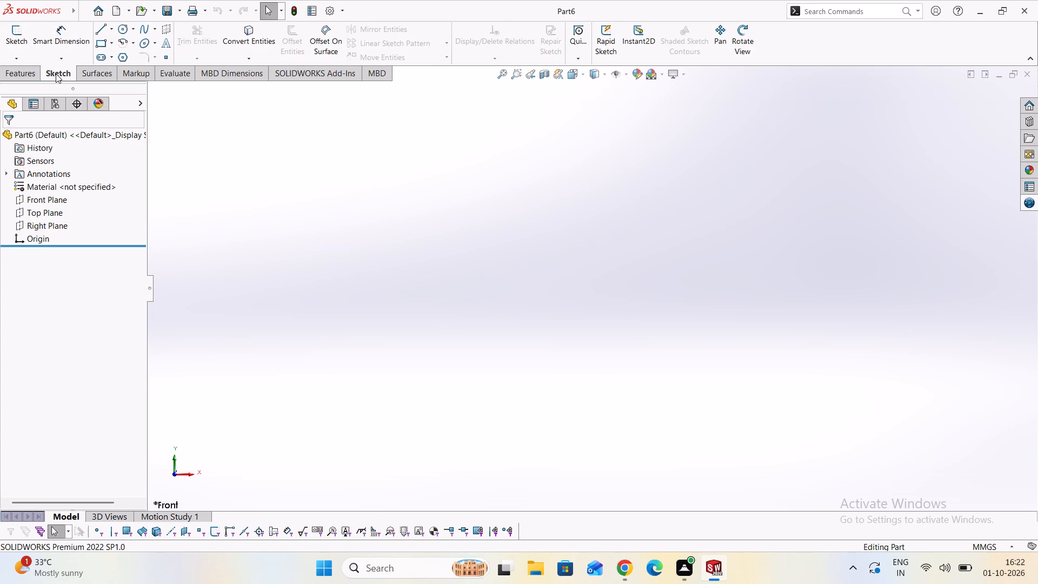
pyautogui.click(108, 30)
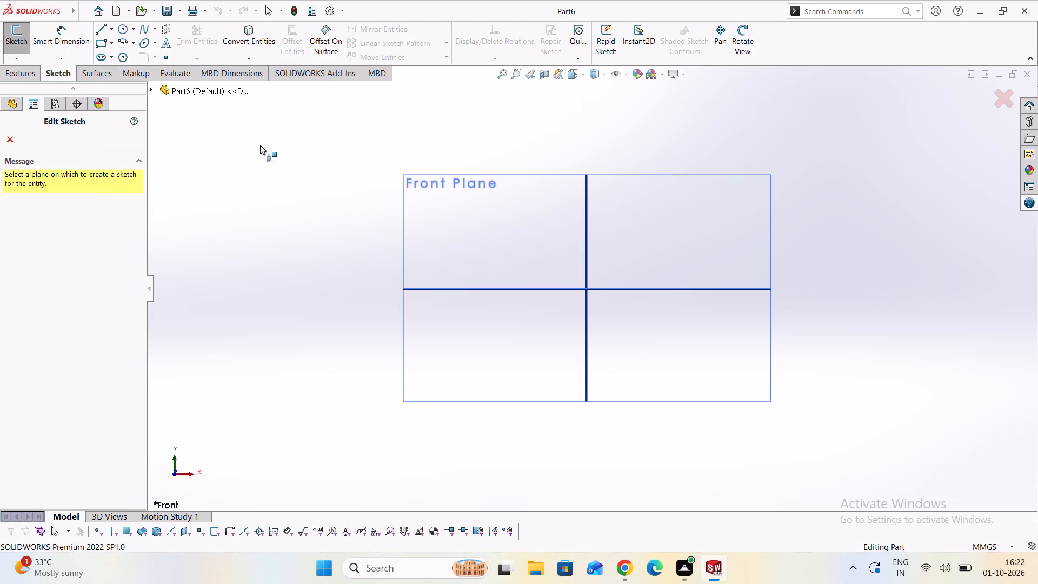
pyautogui.click(443, 222)
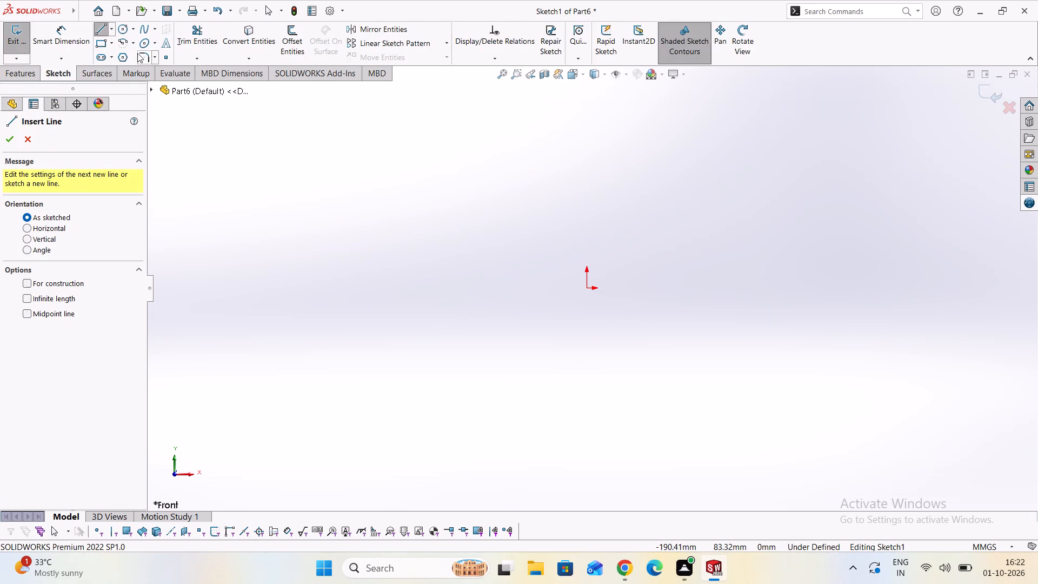
pyautogui.click(114, 32)
pyautogui.click(121, 58)
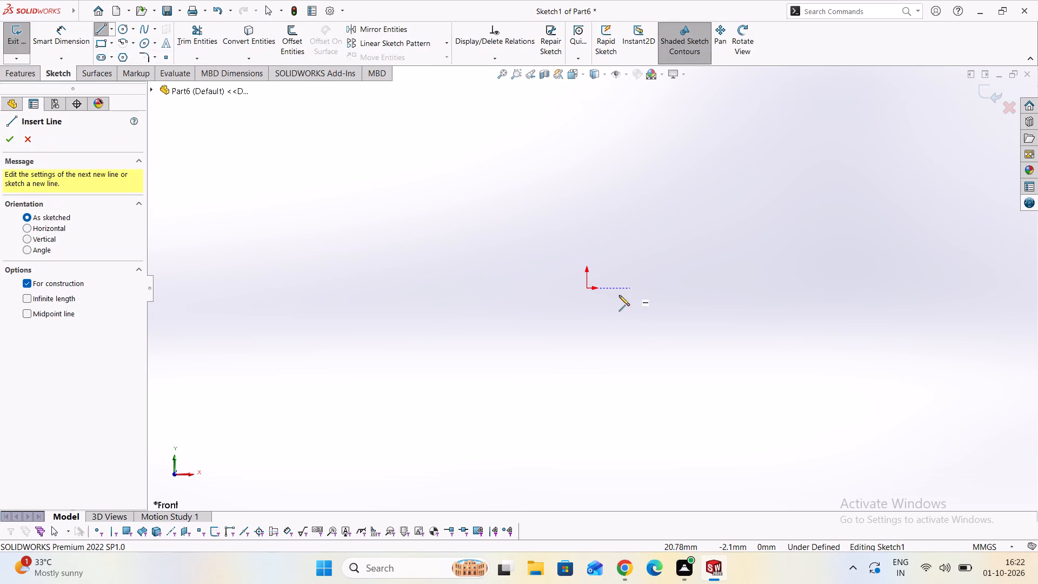
pyautogui.click(114, 32)
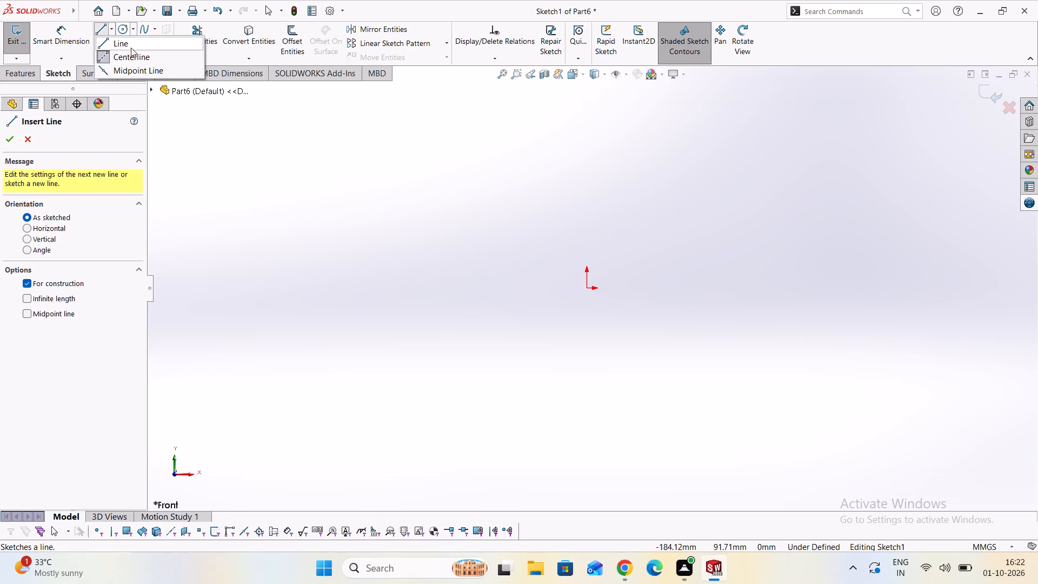
pyautogui.click(131, 48)
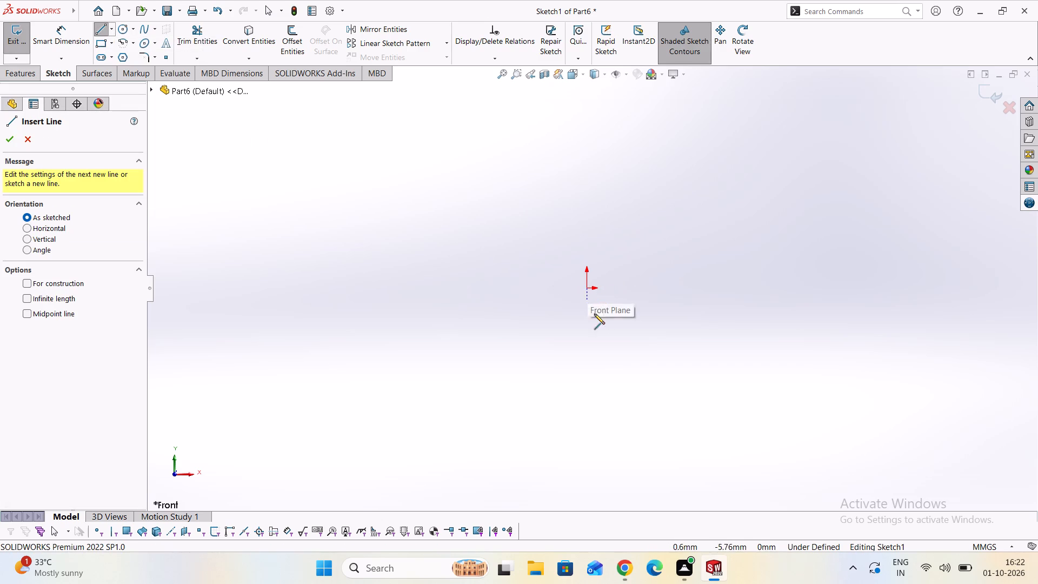
pyautogui.click(586, 362)
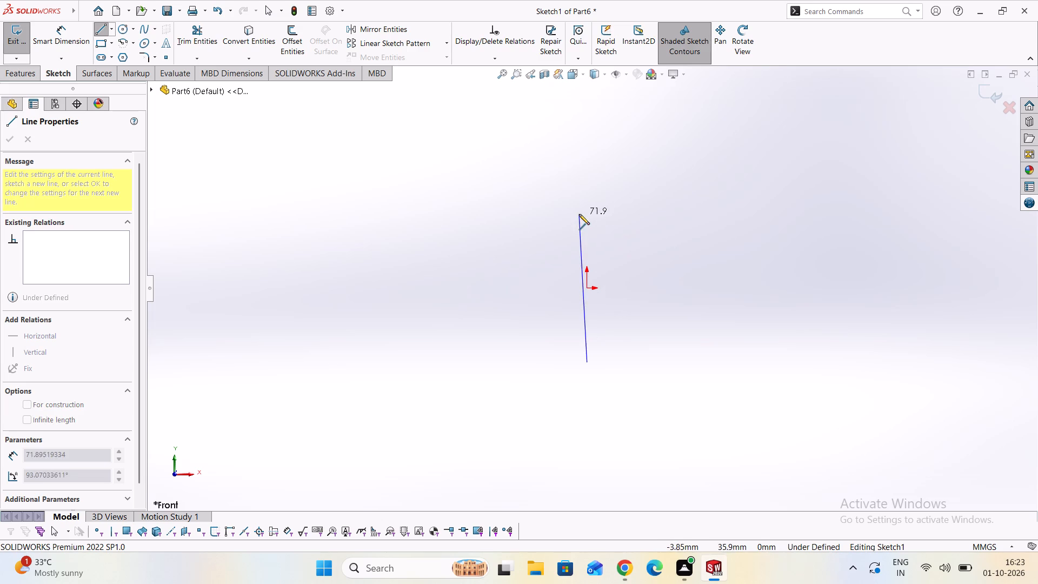
pyautogui.click(585, 204)
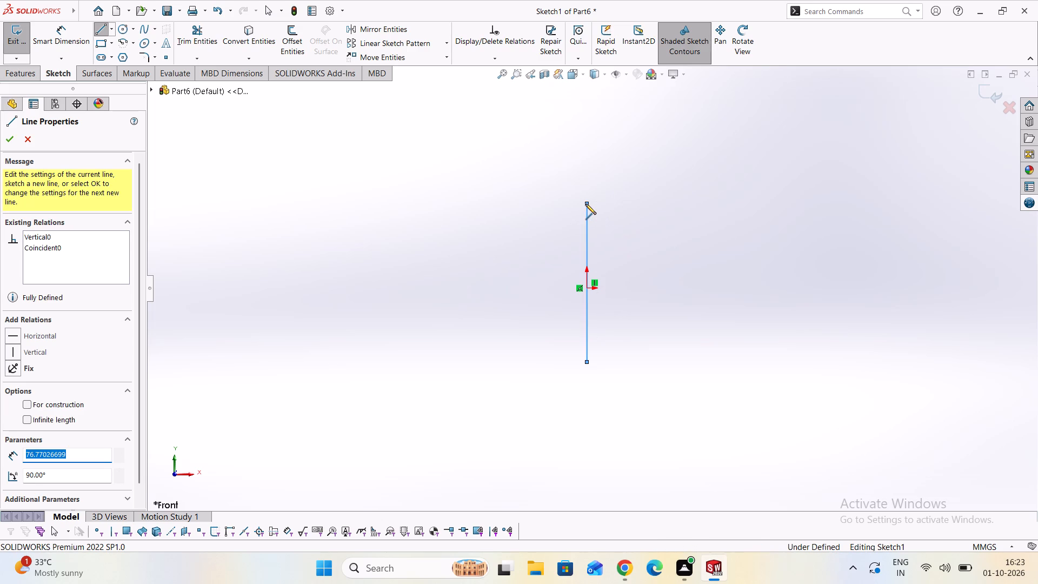
pyautogui.press('Escape')
# Dimension the vertical line's length to 100 mm.
pyautogui.click(57, 32)
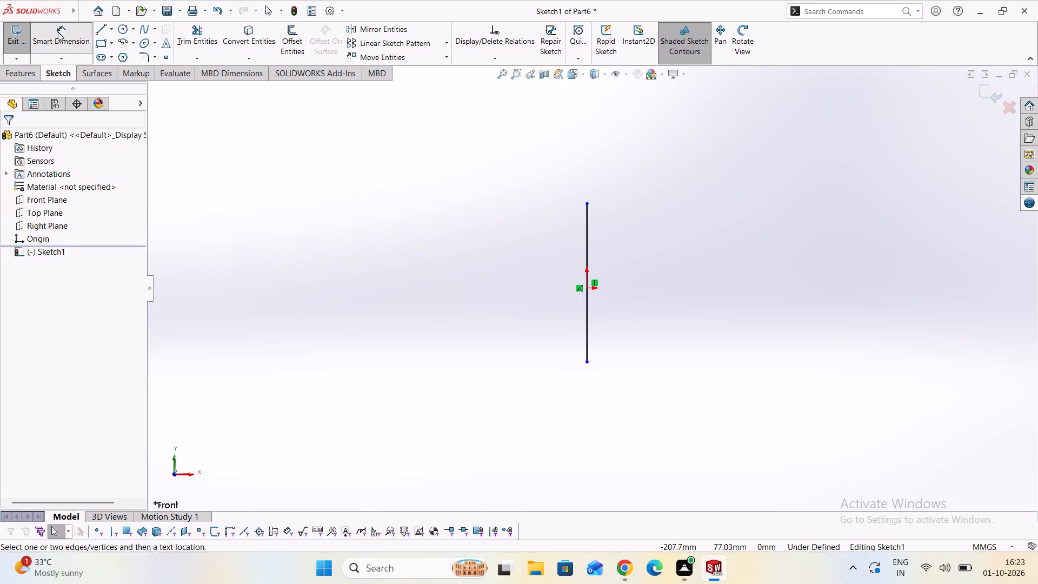
pyautogui.click(587, 252)
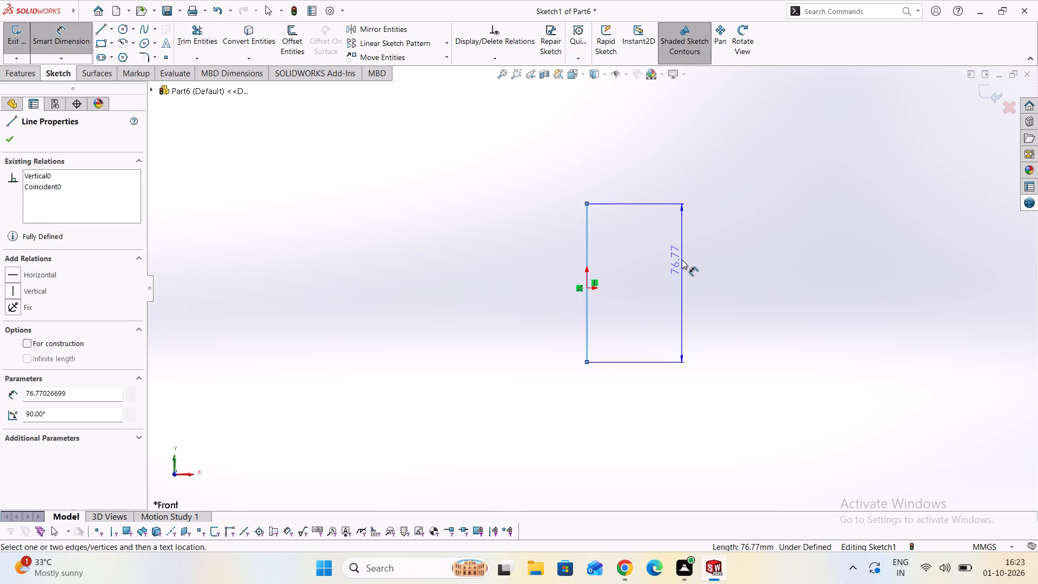
pyautogui.click(682, 260)
pyautogui.write('10')
pyautogui.press('Return')
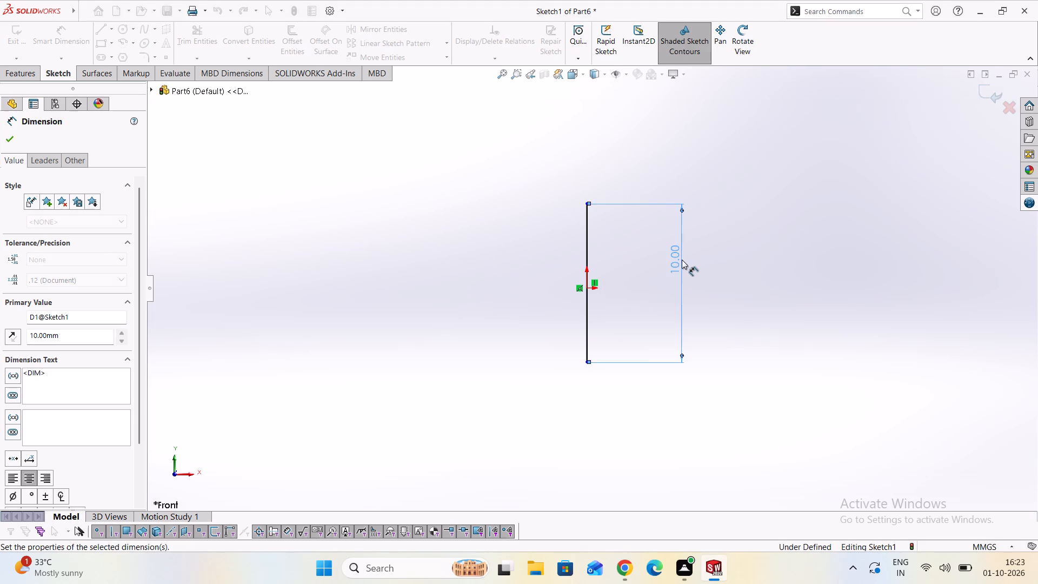
pyautogui.doubleClick(682, 260)
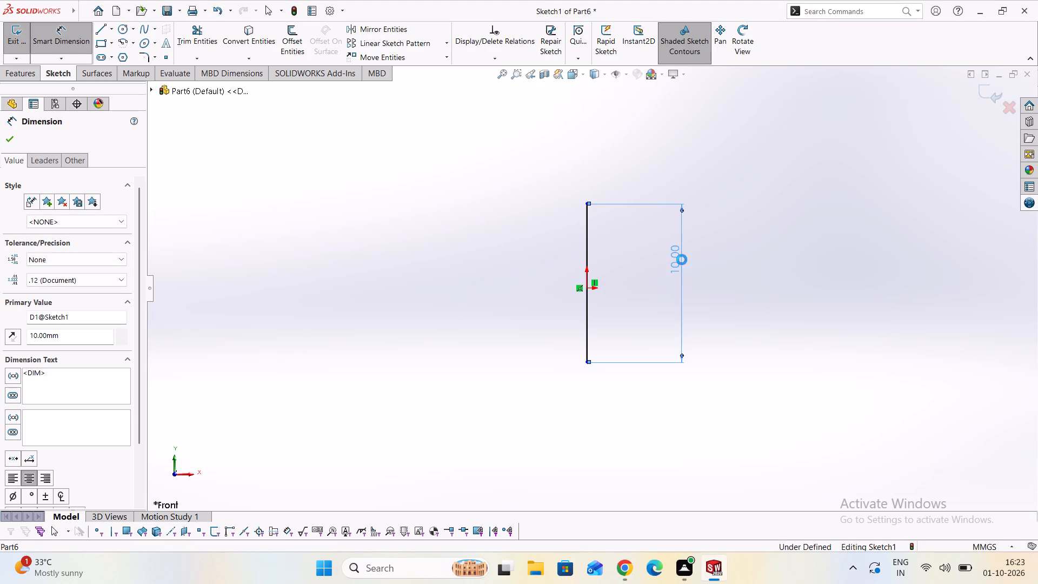
pyautogui.write('100')
pyautogui.press('Return')
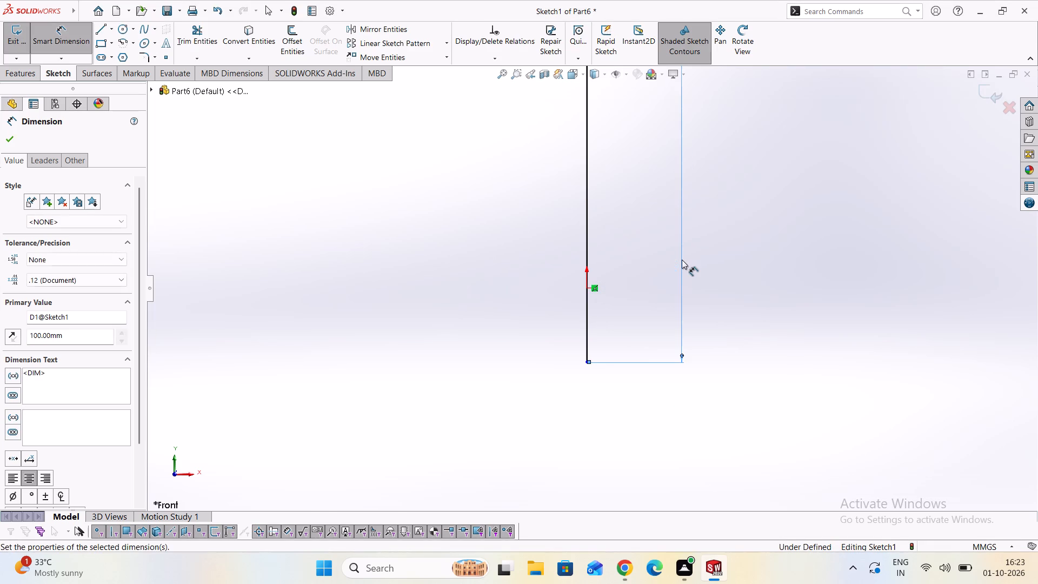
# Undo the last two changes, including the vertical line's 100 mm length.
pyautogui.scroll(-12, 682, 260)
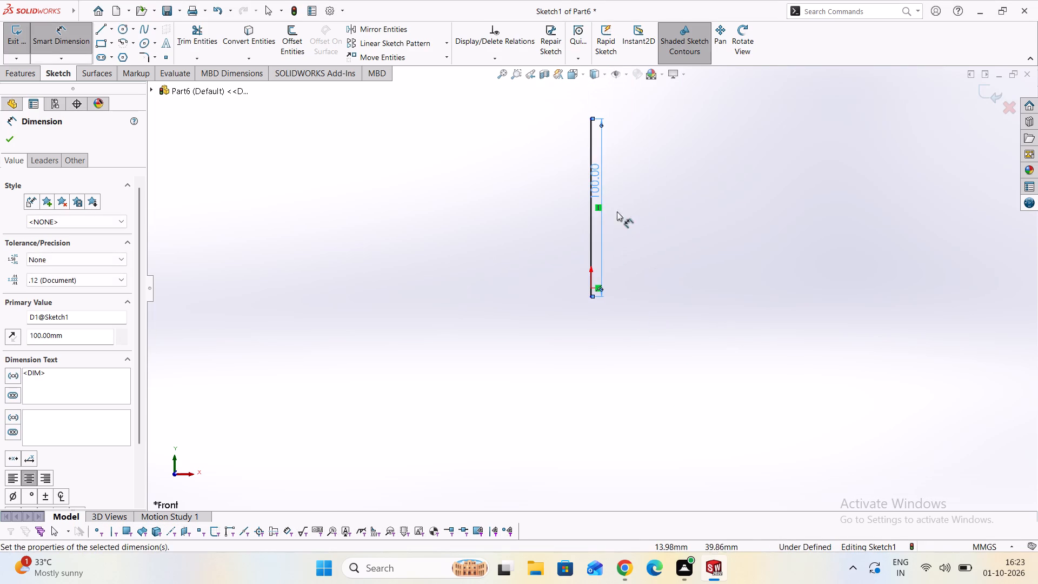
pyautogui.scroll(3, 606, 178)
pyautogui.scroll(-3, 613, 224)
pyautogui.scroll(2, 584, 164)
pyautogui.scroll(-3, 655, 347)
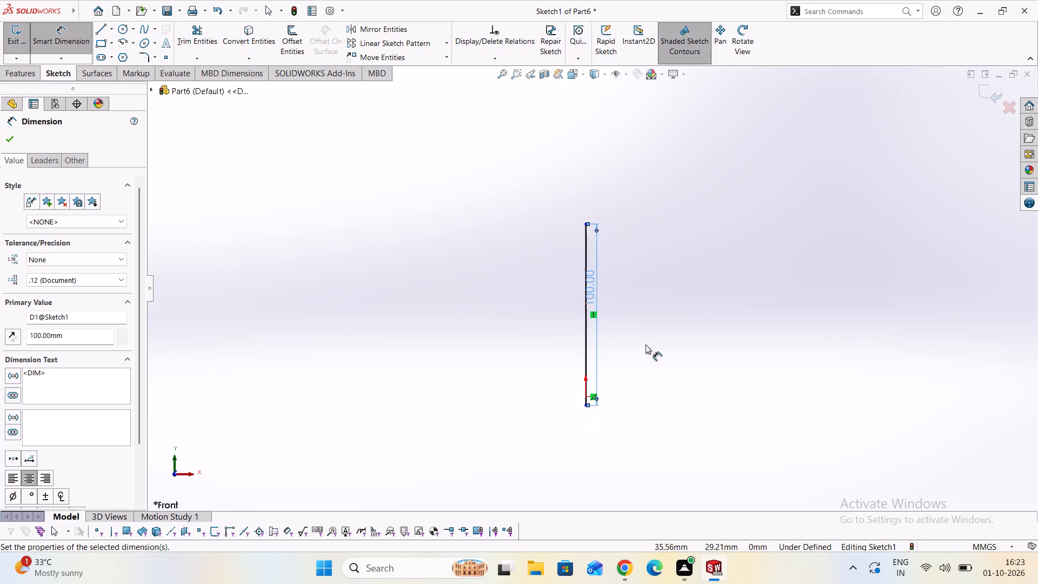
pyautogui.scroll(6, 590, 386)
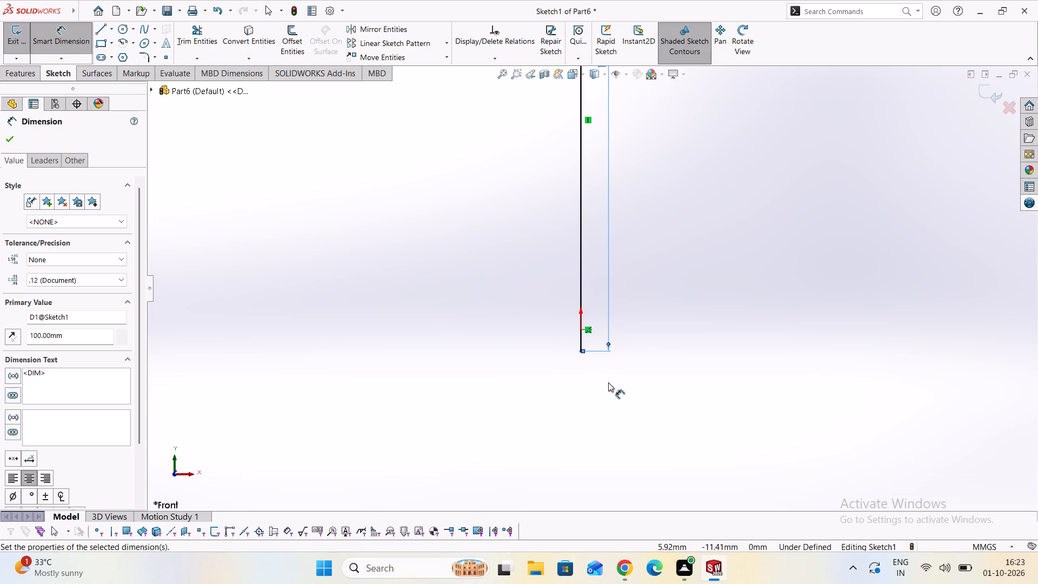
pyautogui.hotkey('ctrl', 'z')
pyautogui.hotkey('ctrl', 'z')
# Set the vertical line's length dimension to 100 mm.
pyautogui.scroll(4, 595, 283)
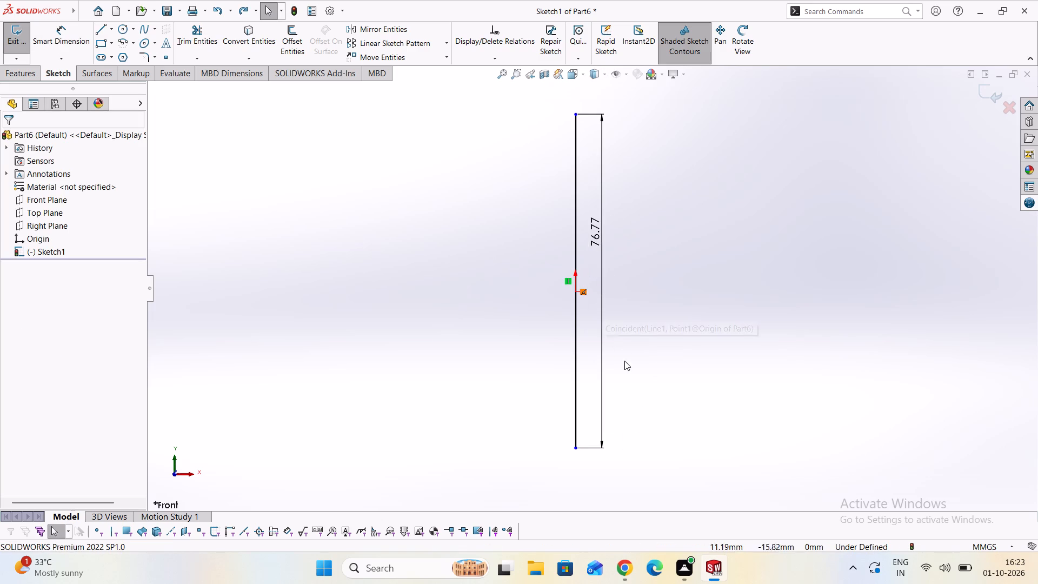
pyautogui.rightClick(601, 241)
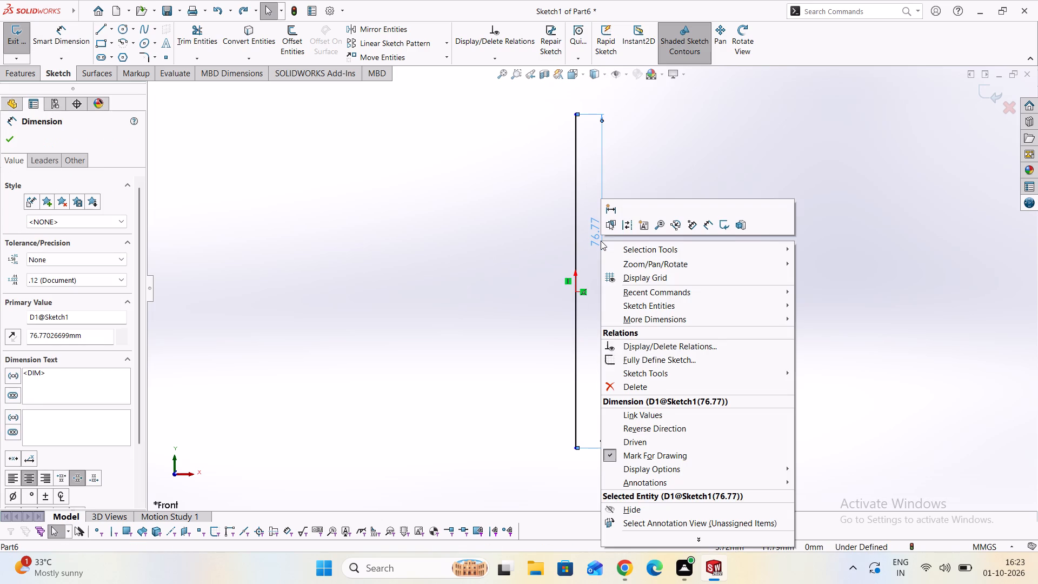
pyautogui.write('100')
pyautogui.press('Escape')
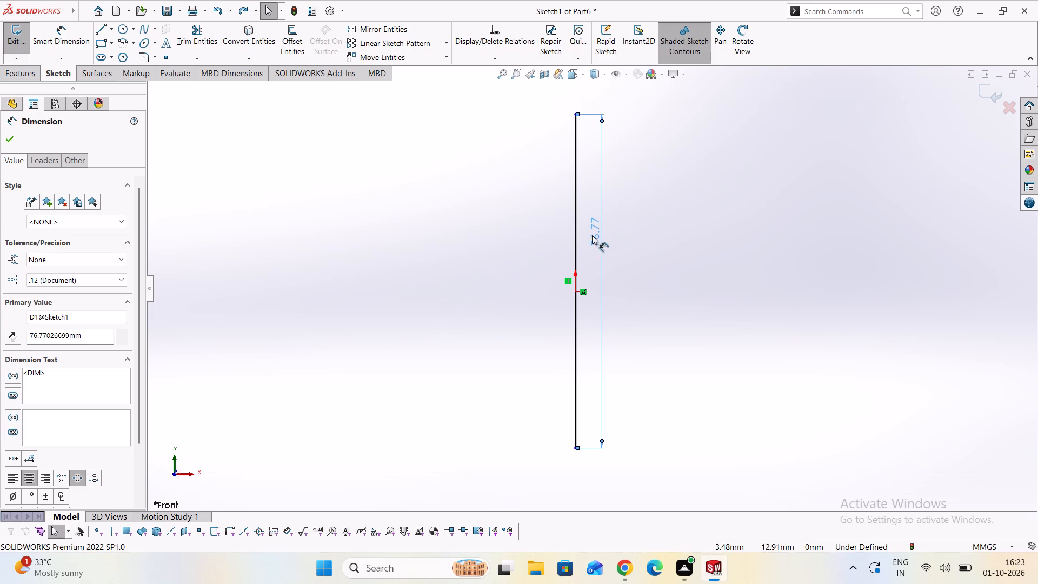
pyautogui.doubleClick(594, 235)
pyautogui.write('100')
pyautogui.press('Return')
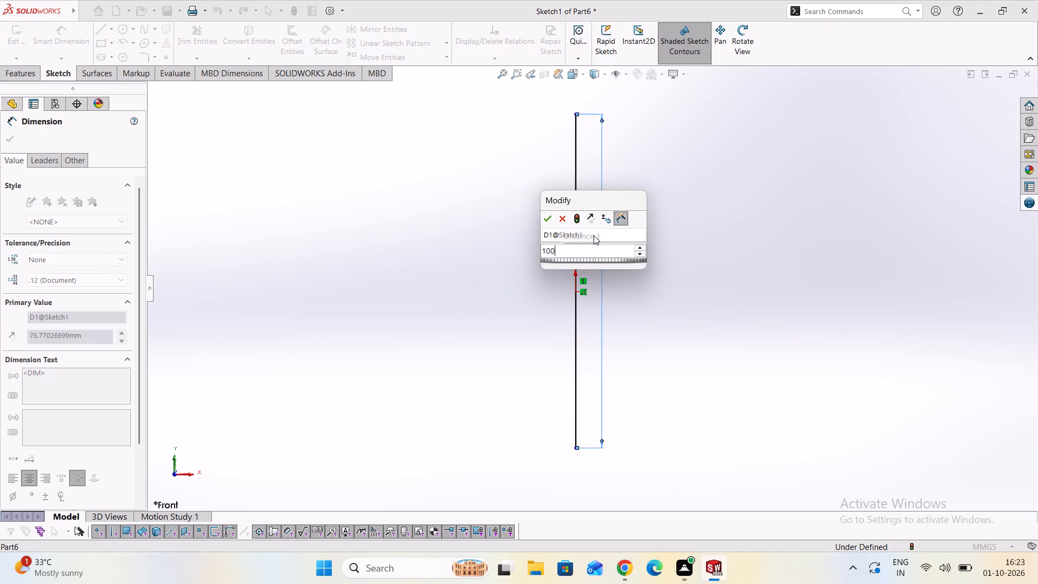
# Dimension the distance from the line's upper endpoint to the origin as 50 mm.
pyautogui.scroll(-3, 631, 297)
pyautogui.scroll(5, 598, 283)
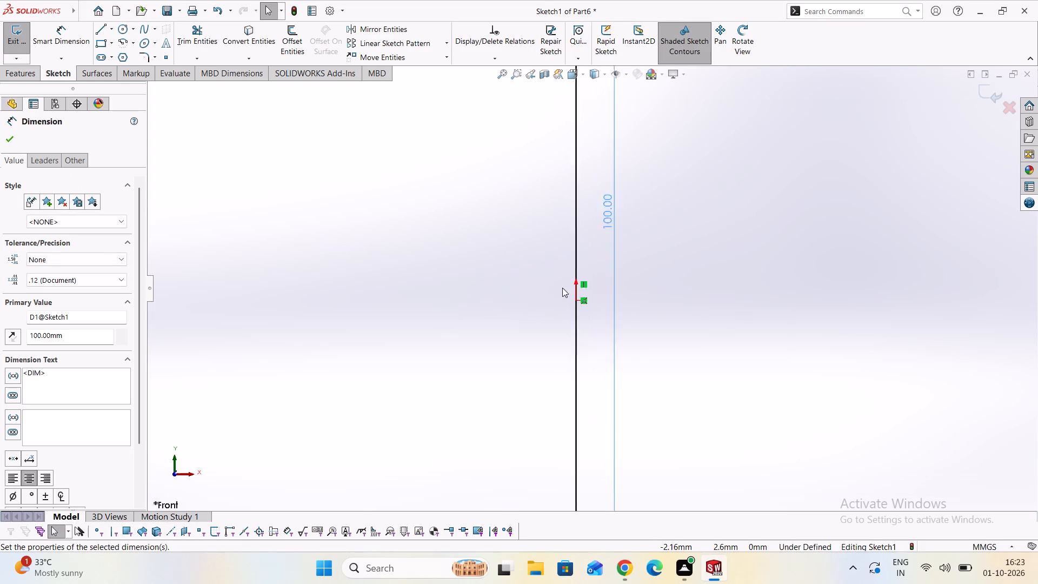
pyautogui.scroll(1, 562, 288)
pyautogui.scroll(-4, 562, 288)
pyautogui.scroll(4, 589, 280)
pyautogui.scroll(-3, 588, 281)
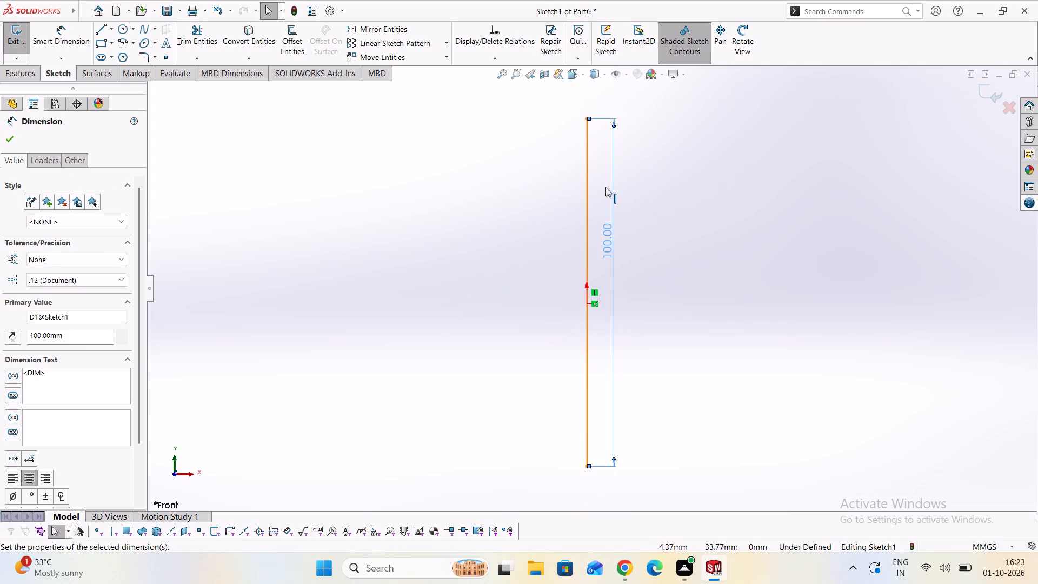
pyautogui.scroll(-2, 610, 211)
pyautogui.scroll(2, 605, 136)
pyautogui.click(33, 35)
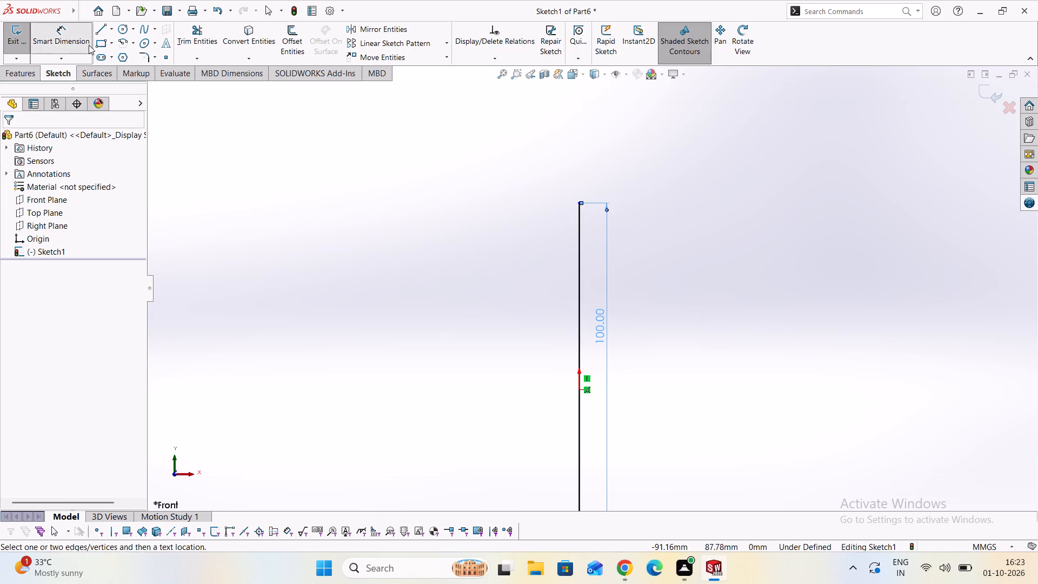
pyautogui.click(578, 203)
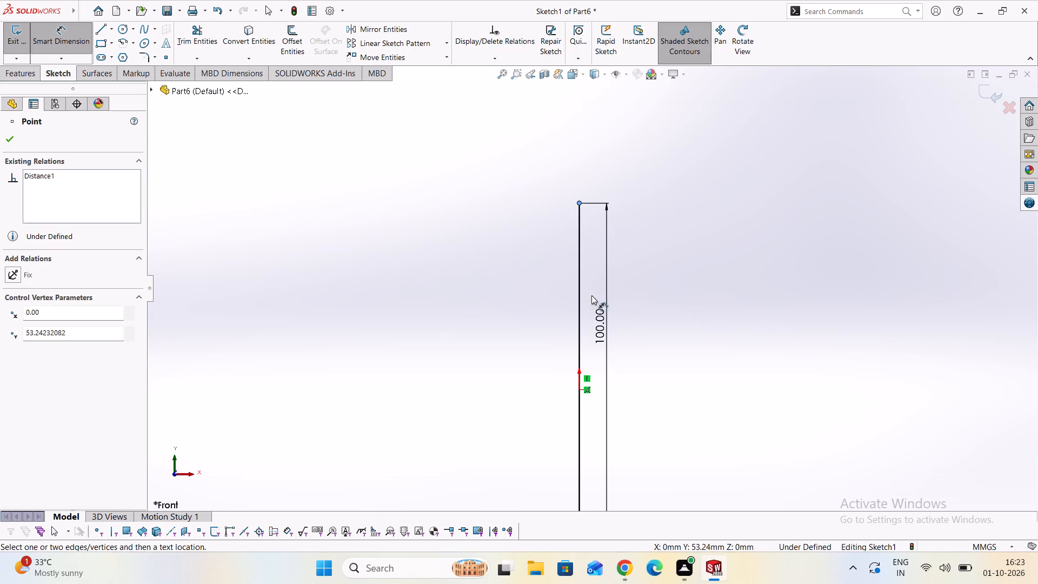
pyautogui.click(579, 388)
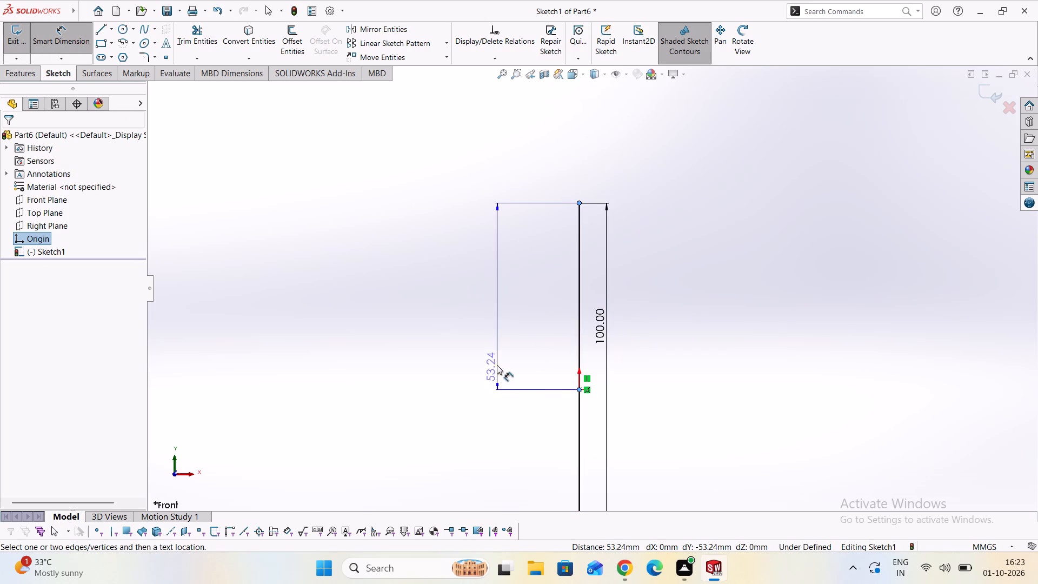
pyautogui.click(497, 365)
pyautogui.write('50')
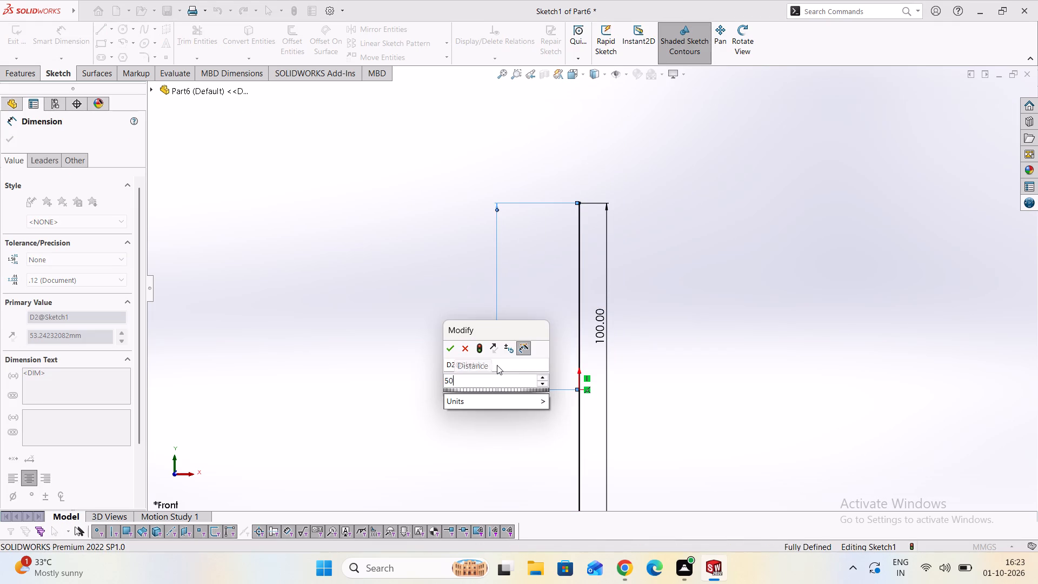
pyautogui.press('Return')
pyautogui.scroll(-4, 497, 365)
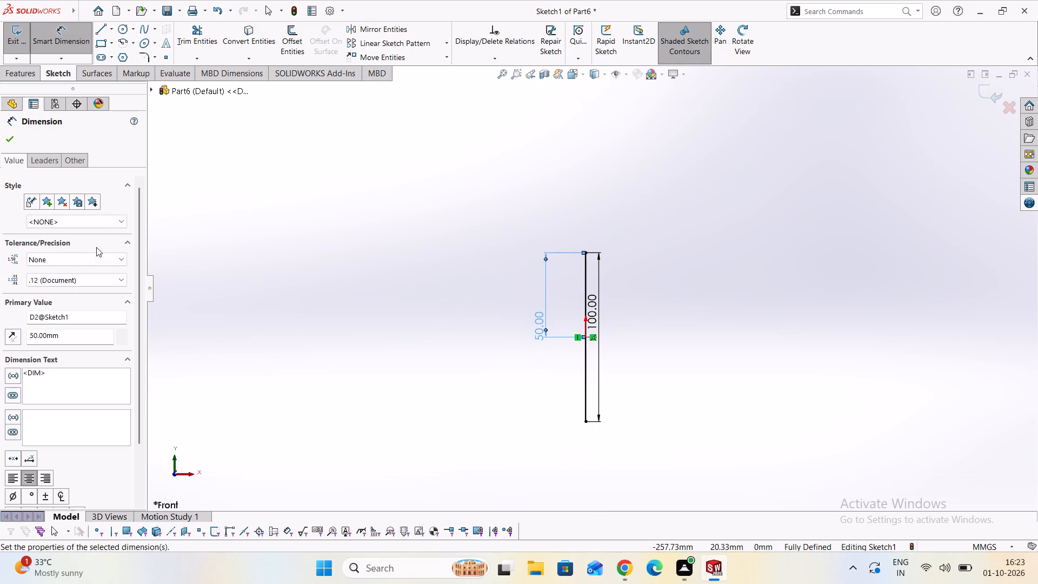
pyautogui.click(8, 140)
# Delete the 50 mm dimension between the line's upper endpoint and the origin.
pyautogui.scroll(3, 569, 337)
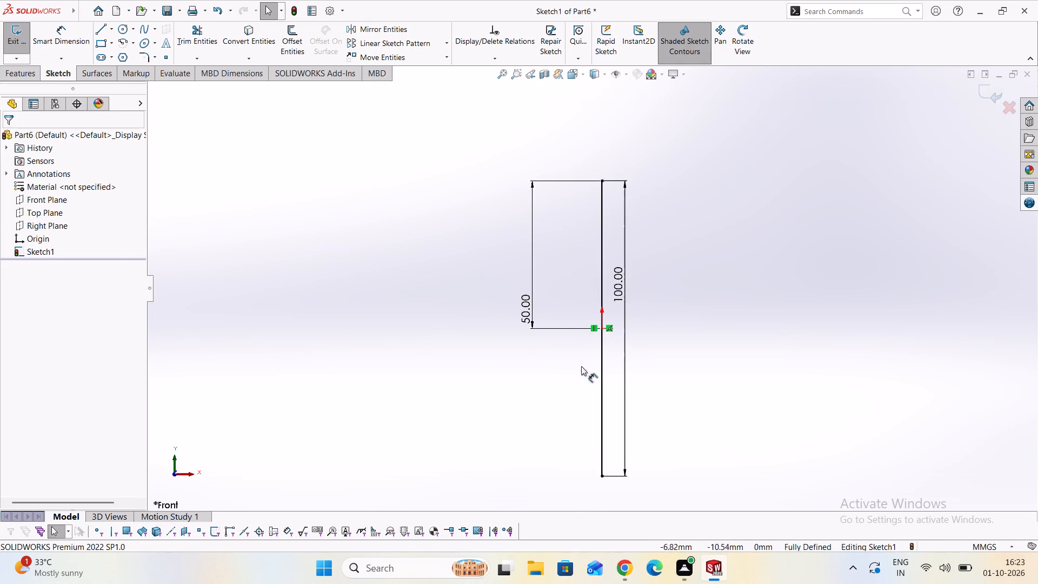
pyautogui.scroll(4, 600, 303)
pyautogui.rightClick(456, 344)
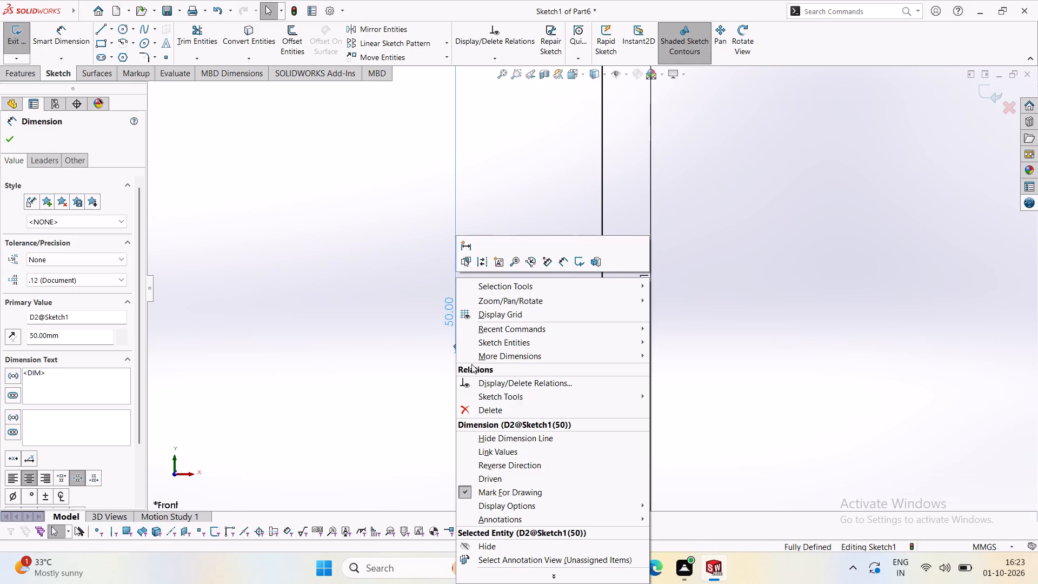
pyautogui.click(474, 413)
# Exit the line sketch and start a new sketch on the Front Plane.
pyautogui.scroll(-6, 483, 343)
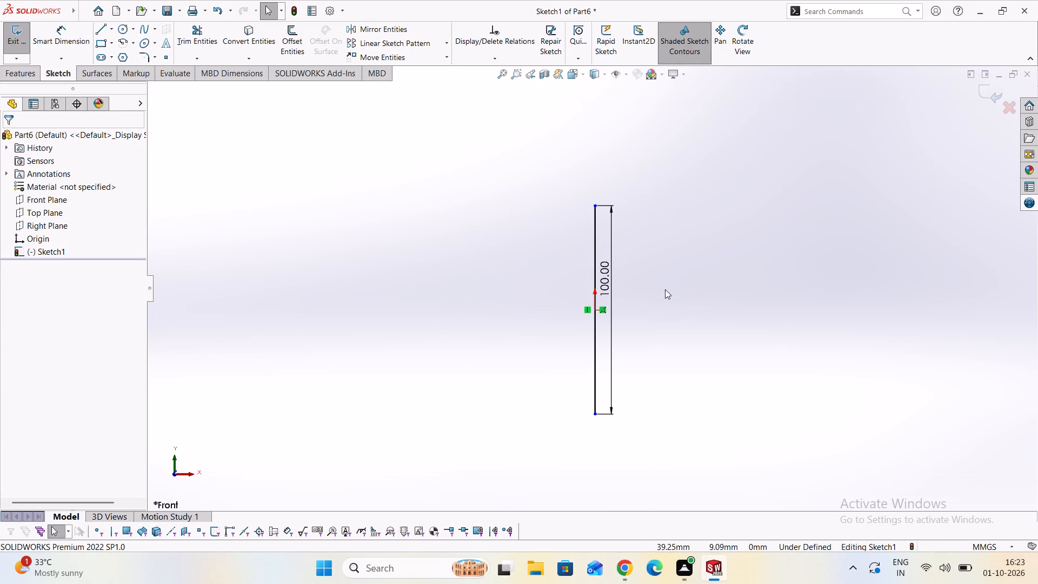
pyautogui.scroll(3, 596, 290)
pyautogui.scroll(1, 579, 355)
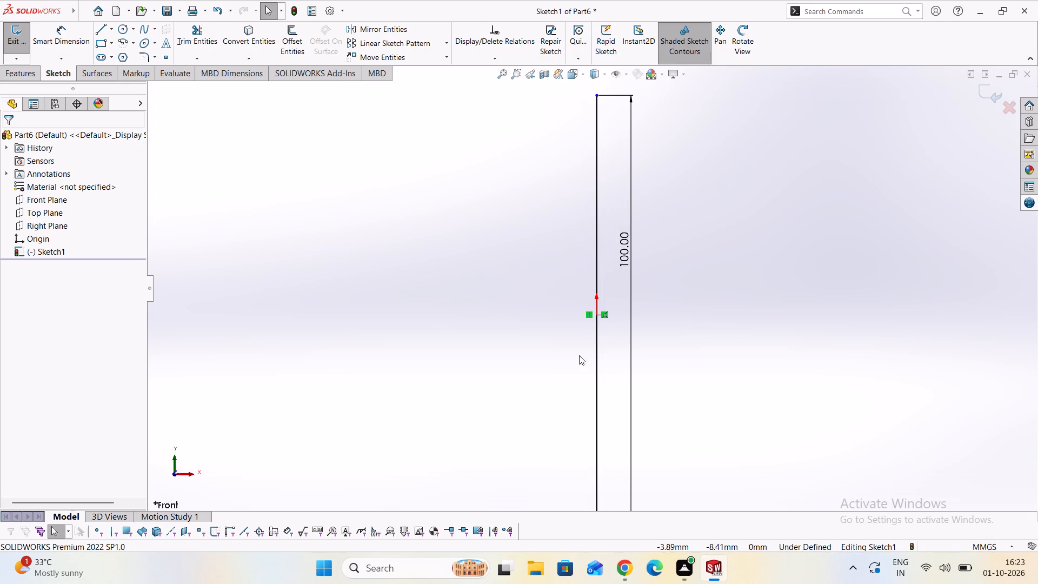
pyautogui.click(14, 36)
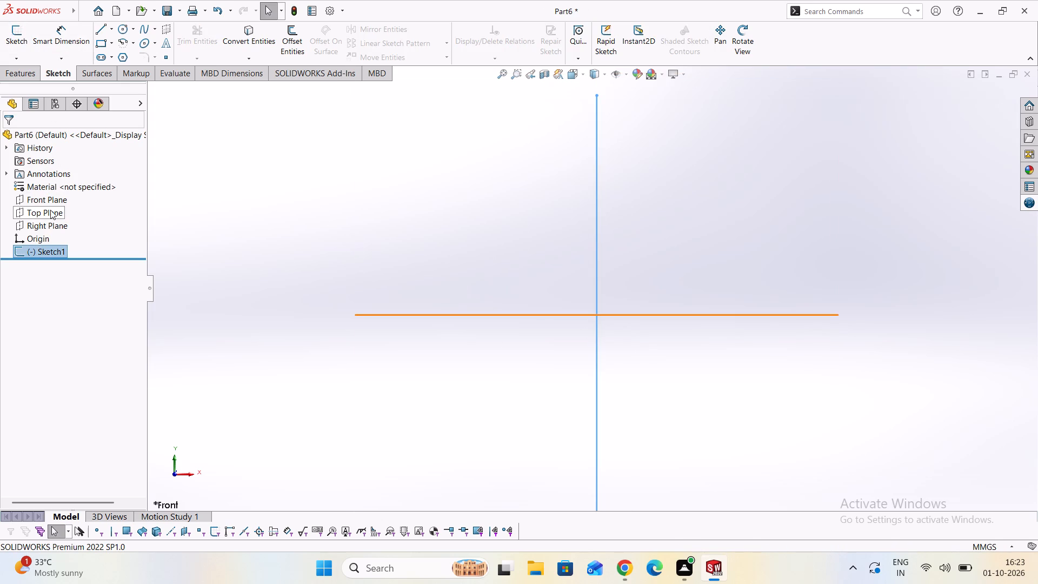
pyautogui.click(52, 199)
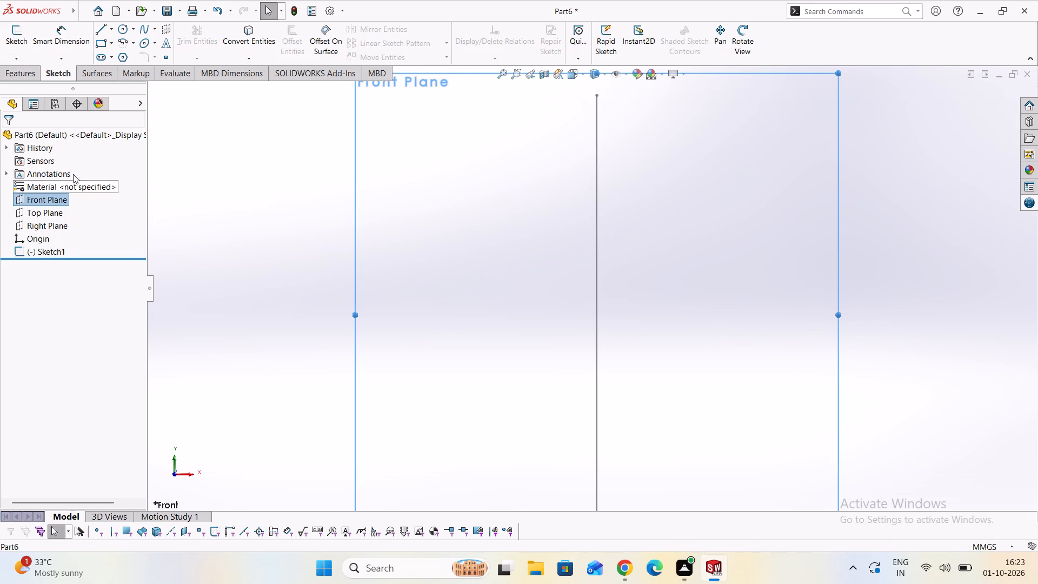
pyautogui.rightClick(59, 201)
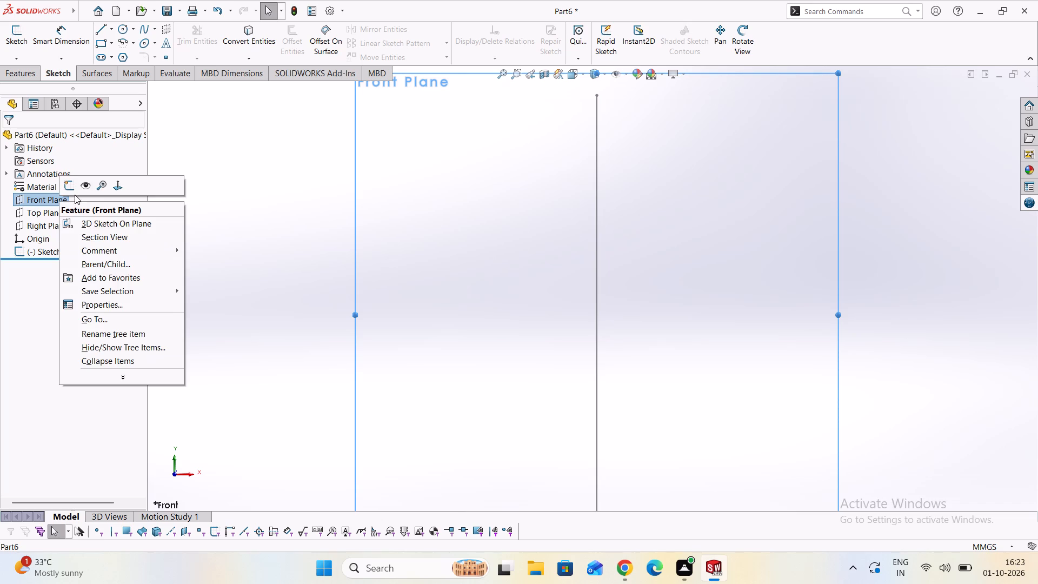
pyautogui.click(70, 189)
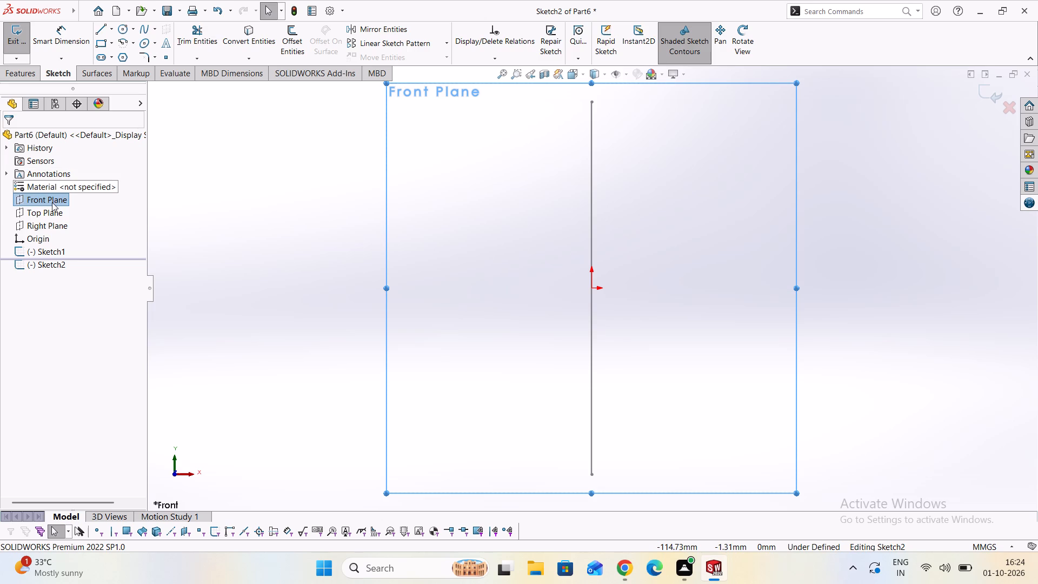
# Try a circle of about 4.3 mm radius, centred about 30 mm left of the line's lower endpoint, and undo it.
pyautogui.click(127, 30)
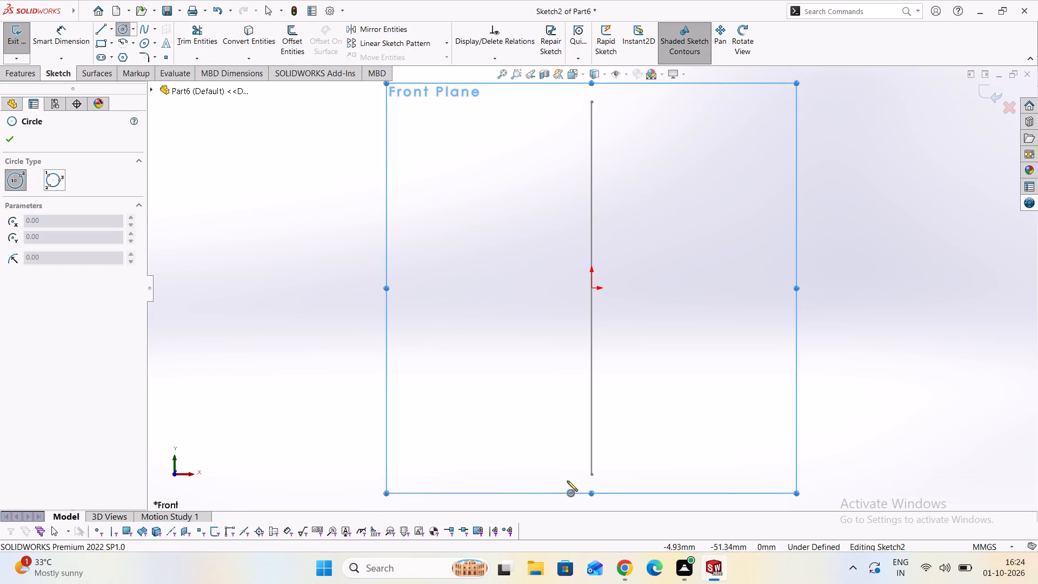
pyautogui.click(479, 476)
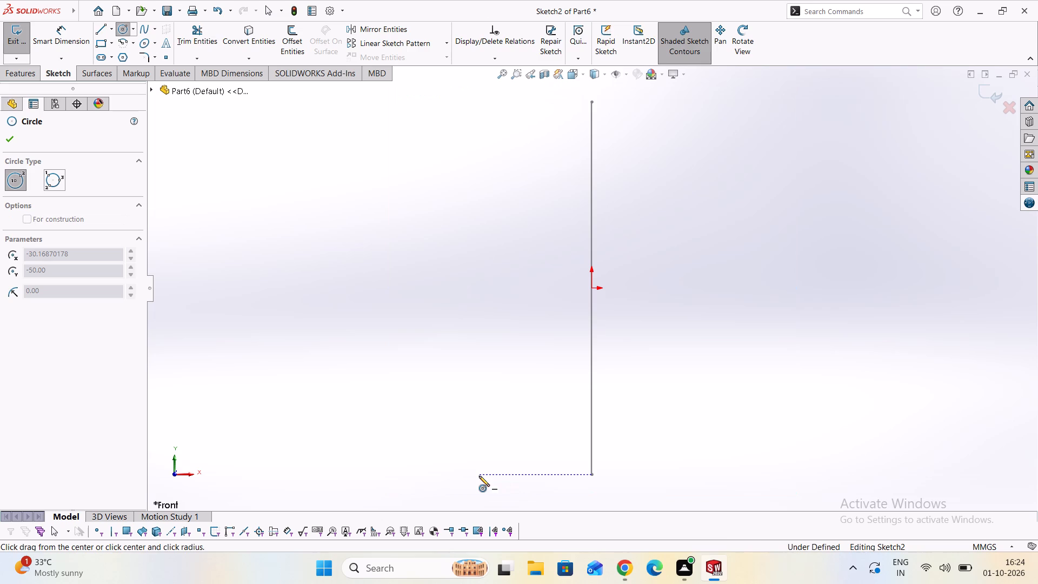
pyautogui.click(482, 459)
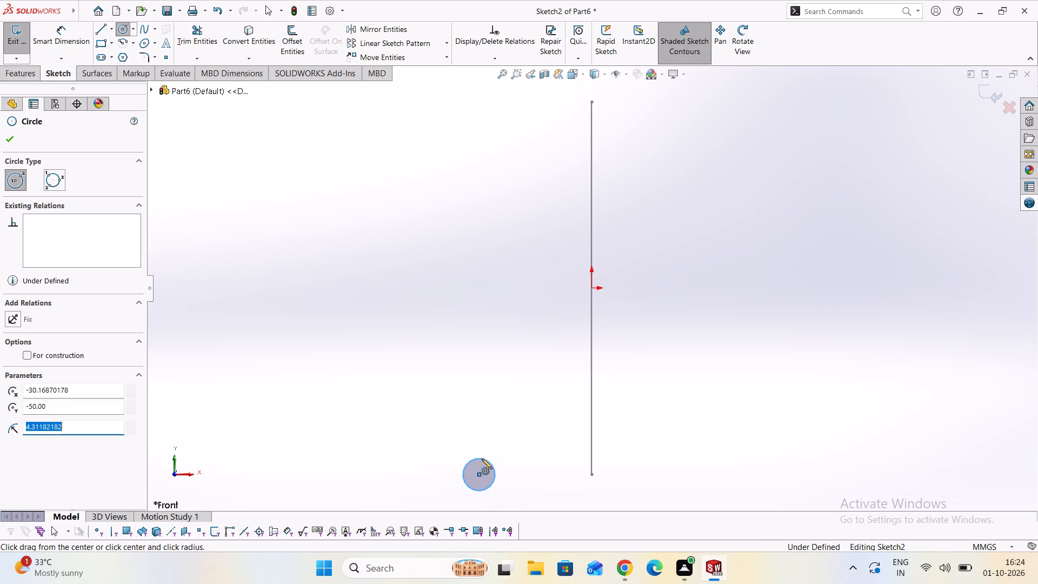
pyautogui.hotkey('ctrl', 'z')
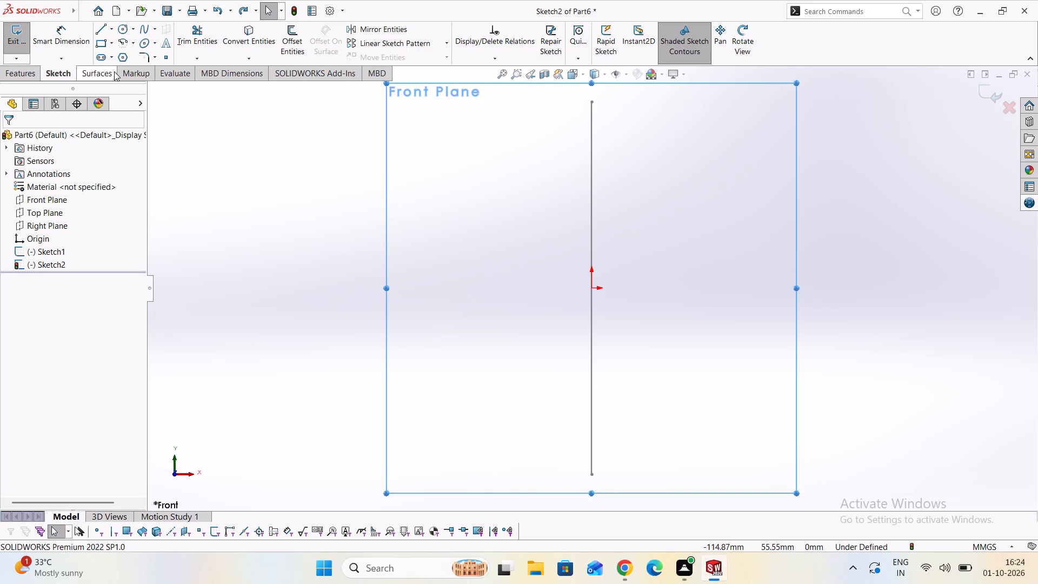
# Draw a six-sided inscribed-circle polygon about 8 mm across flats, centred about 32 mm left of the line's lower endpoint.
pyautogui.click(124, 56)
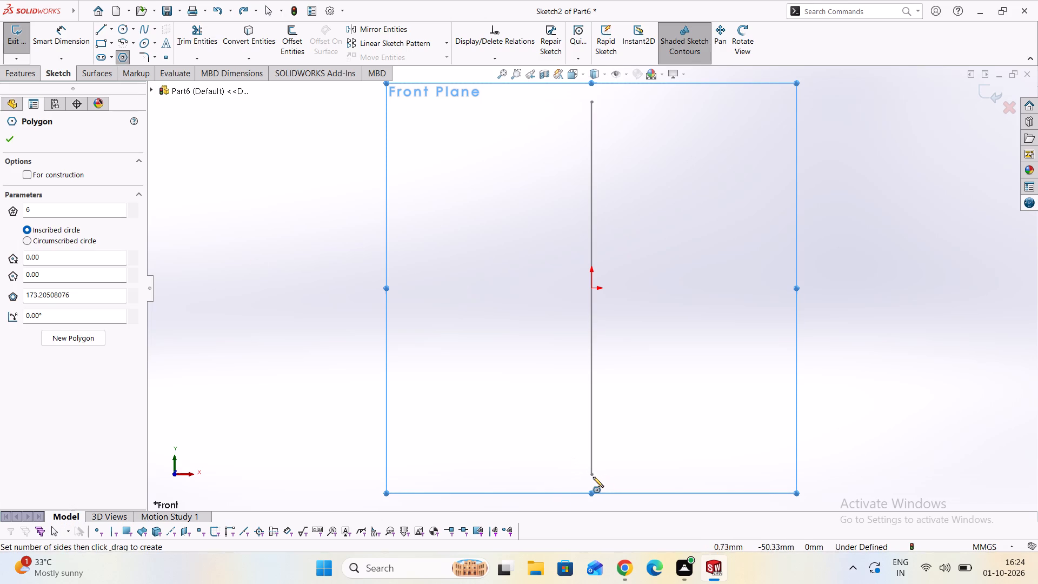
pyautogui.click(473, 476)
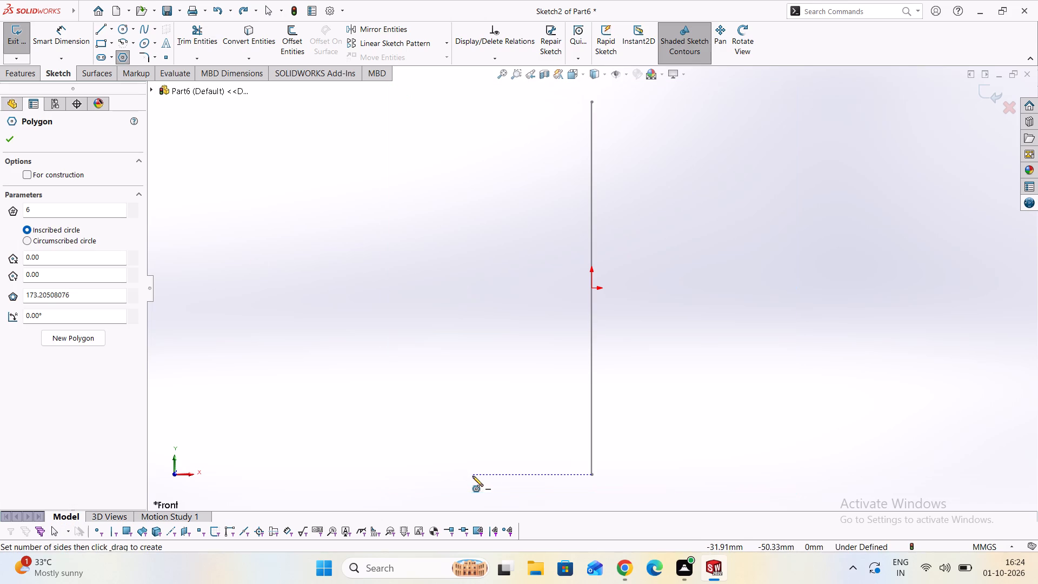
pyautogui.click(474, 457)
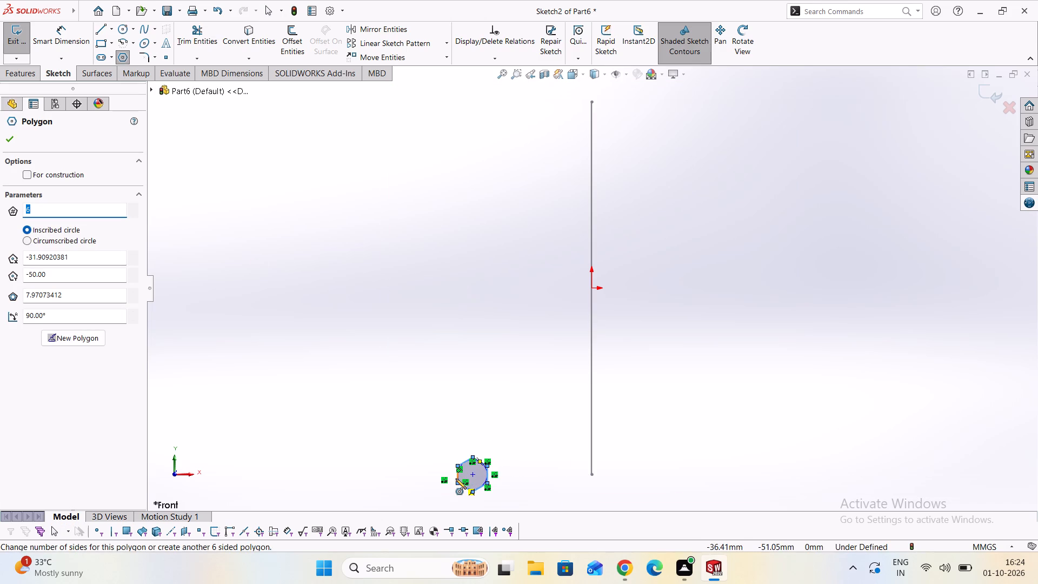
# Dimension the hexagon's inscribed construction circle to a 6 mm diameter.
pyautogui.scroll(4, 456, 479)
pyautogui.click(63, 43)
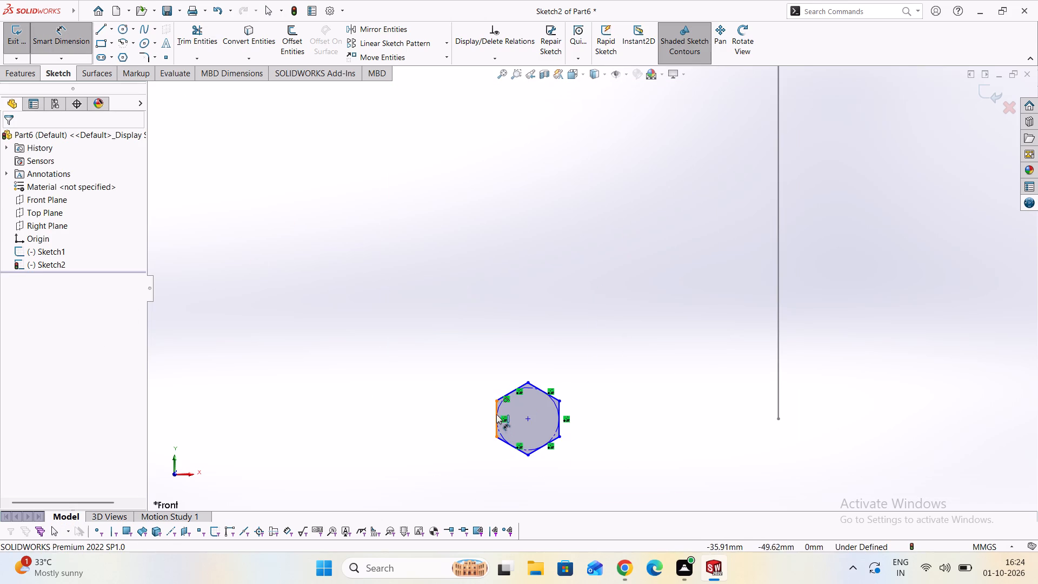
pyautogui.click(501, 404)
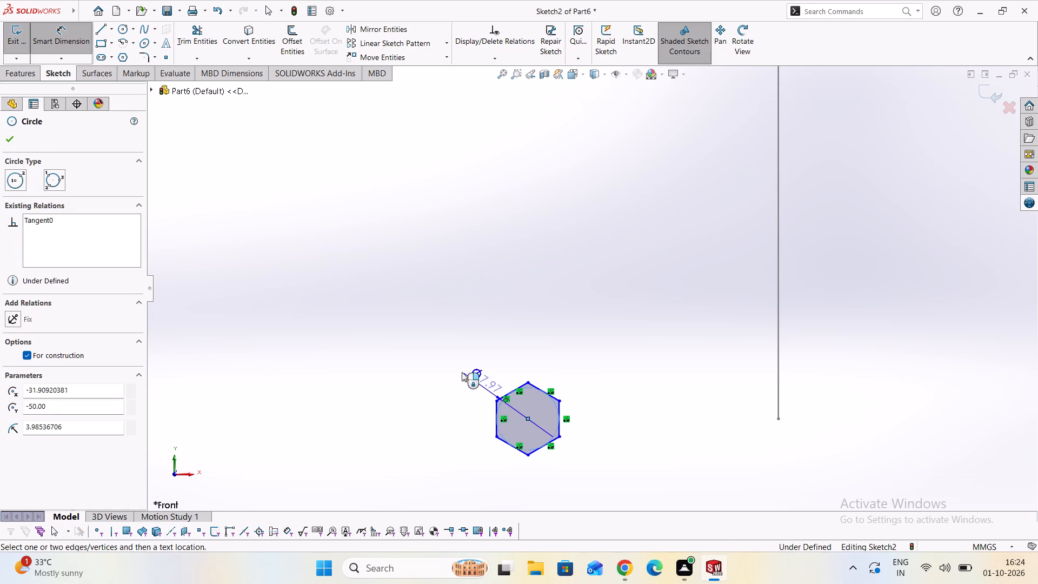
pyautogui.click(424, 353)
pyautogui.press('6')
pyautogui.press('Return')
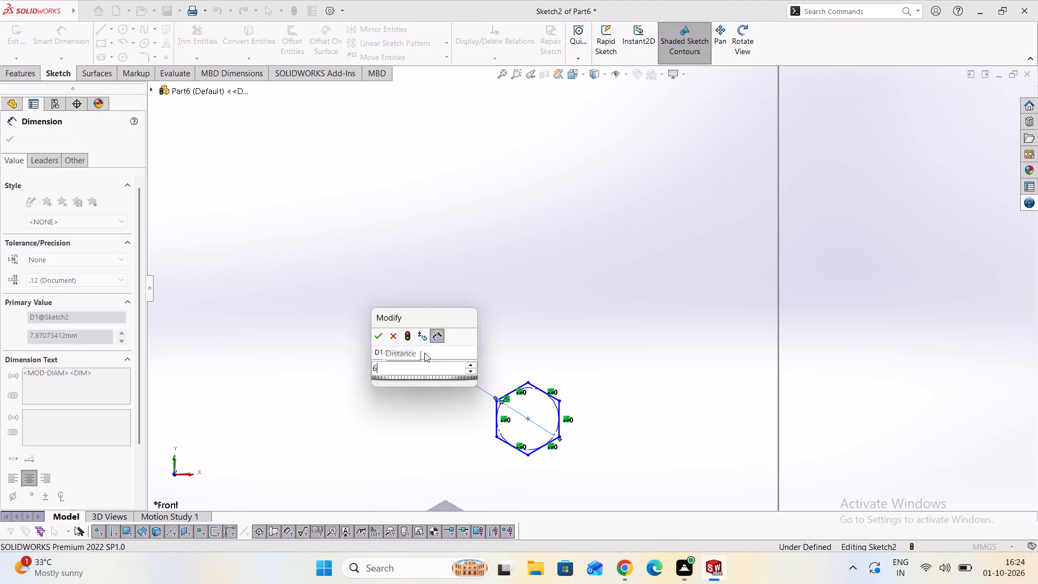
pyautogui.scroll(2, 570, 425)
pyautogui.scroll(-5, 570, 425)
pyautogui.scroll(-3, 636, 410)
pyautogui.scroll(2, 570, 274)
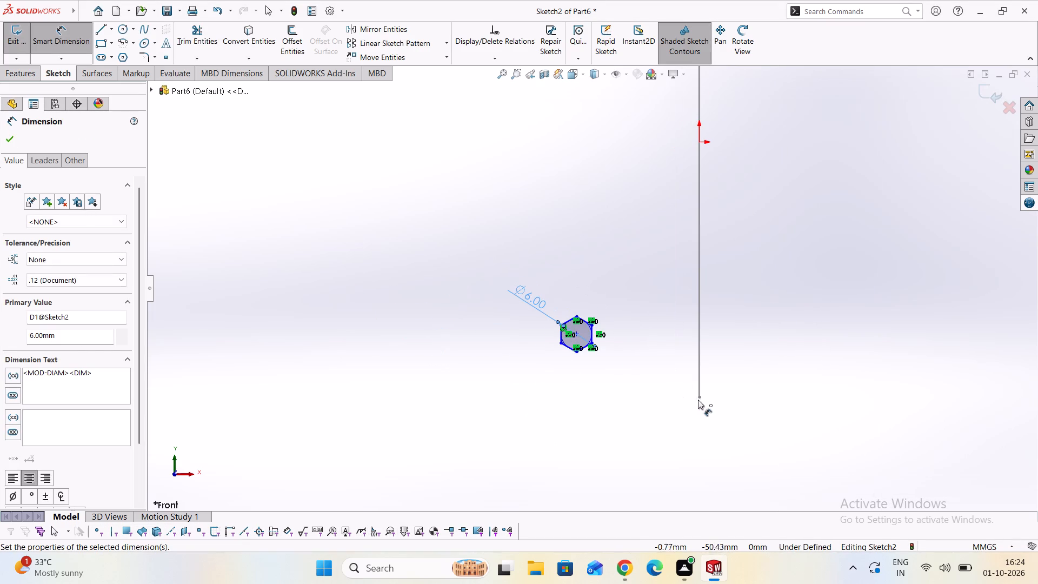
pyautogui.scroll(3, 586, 340)
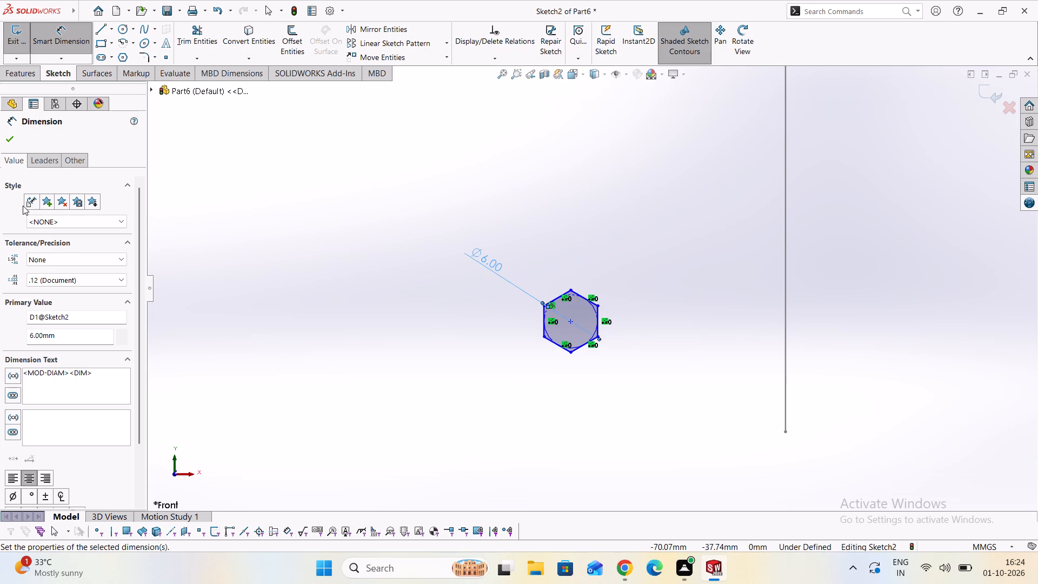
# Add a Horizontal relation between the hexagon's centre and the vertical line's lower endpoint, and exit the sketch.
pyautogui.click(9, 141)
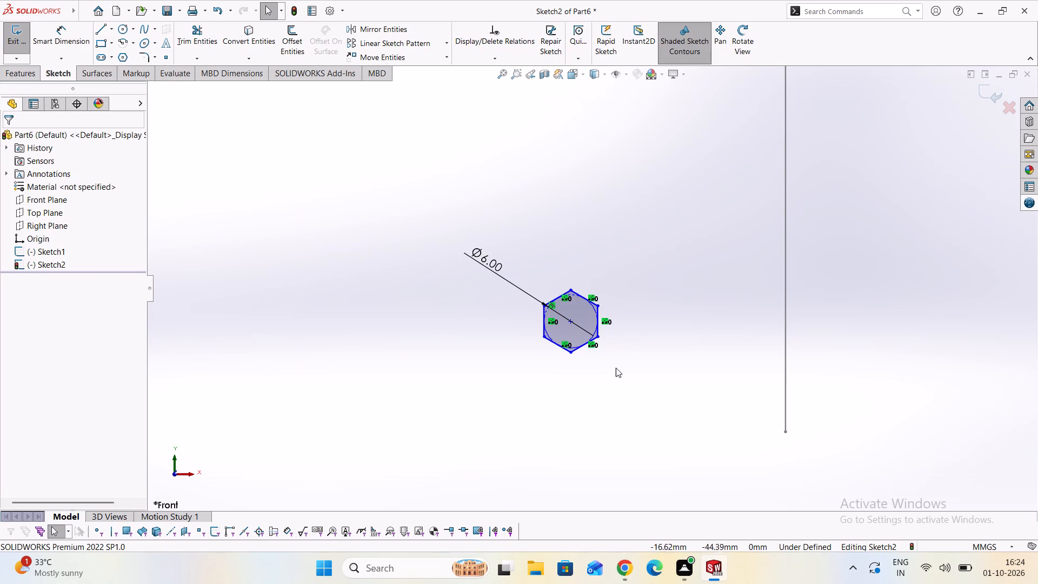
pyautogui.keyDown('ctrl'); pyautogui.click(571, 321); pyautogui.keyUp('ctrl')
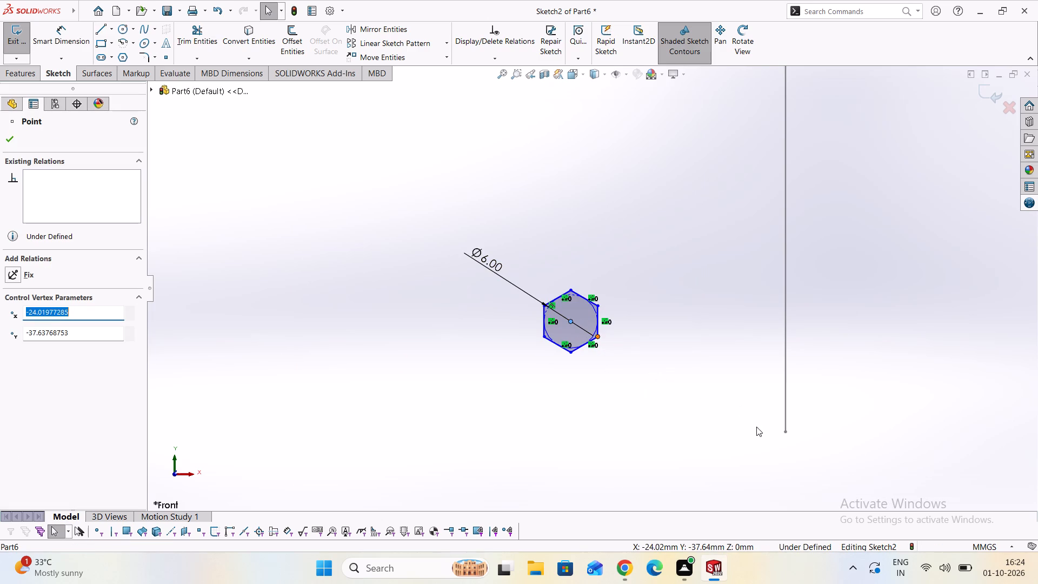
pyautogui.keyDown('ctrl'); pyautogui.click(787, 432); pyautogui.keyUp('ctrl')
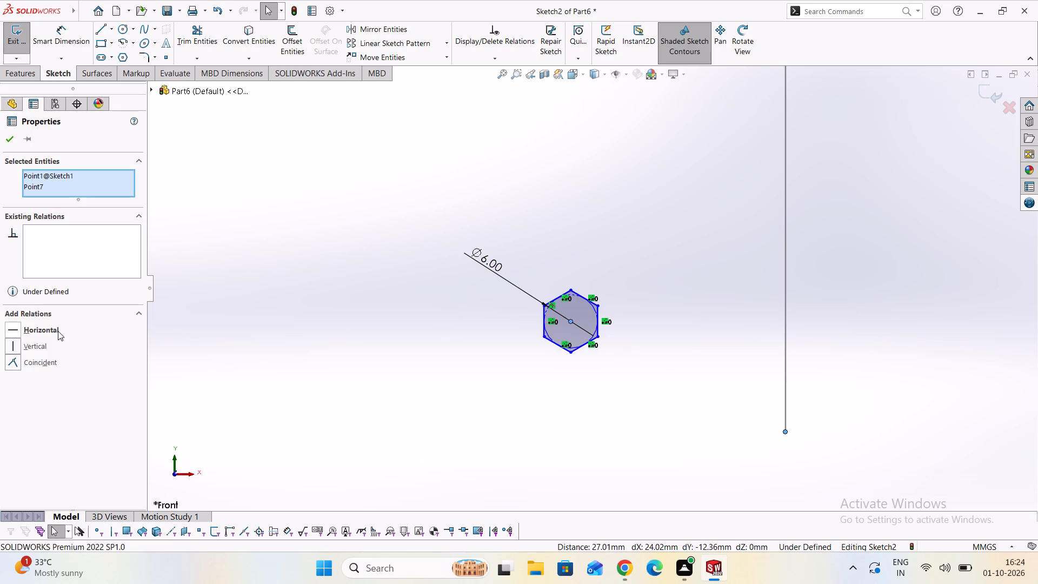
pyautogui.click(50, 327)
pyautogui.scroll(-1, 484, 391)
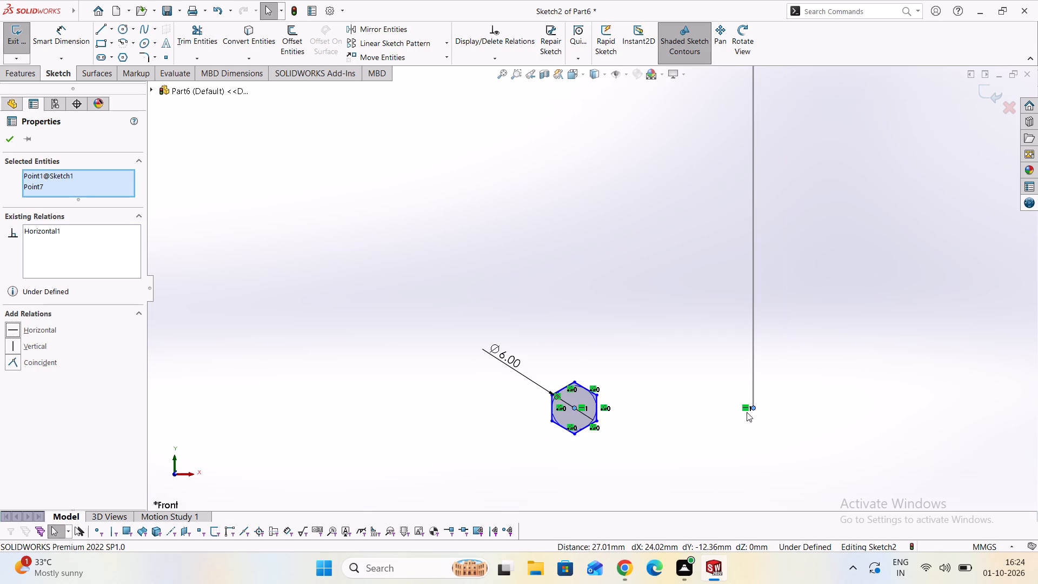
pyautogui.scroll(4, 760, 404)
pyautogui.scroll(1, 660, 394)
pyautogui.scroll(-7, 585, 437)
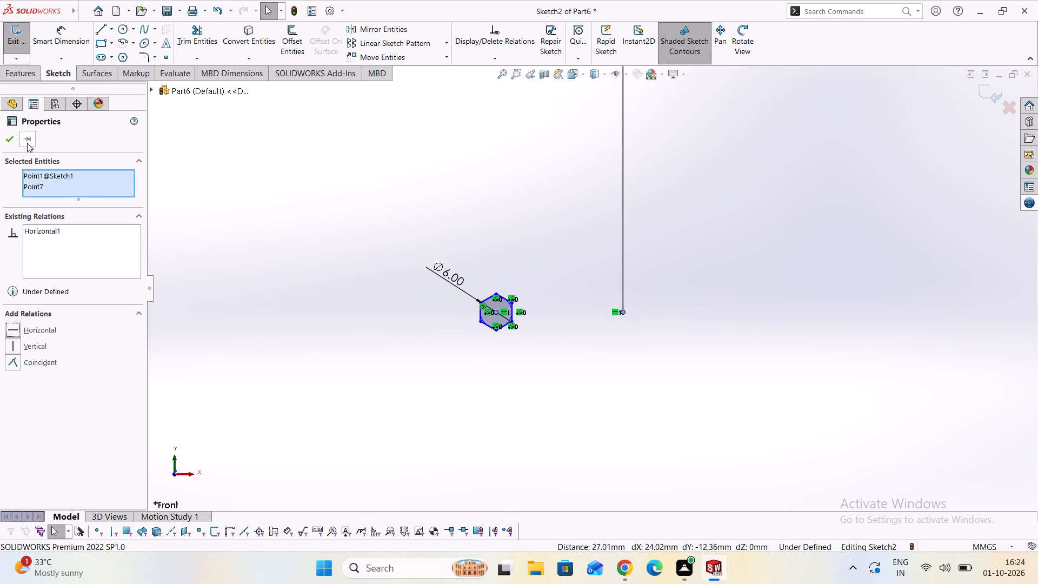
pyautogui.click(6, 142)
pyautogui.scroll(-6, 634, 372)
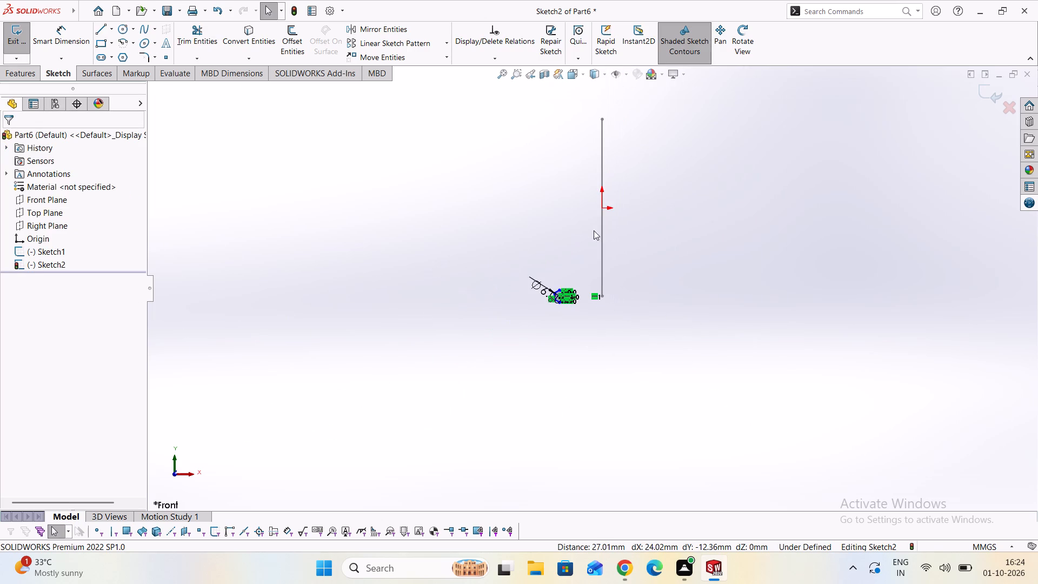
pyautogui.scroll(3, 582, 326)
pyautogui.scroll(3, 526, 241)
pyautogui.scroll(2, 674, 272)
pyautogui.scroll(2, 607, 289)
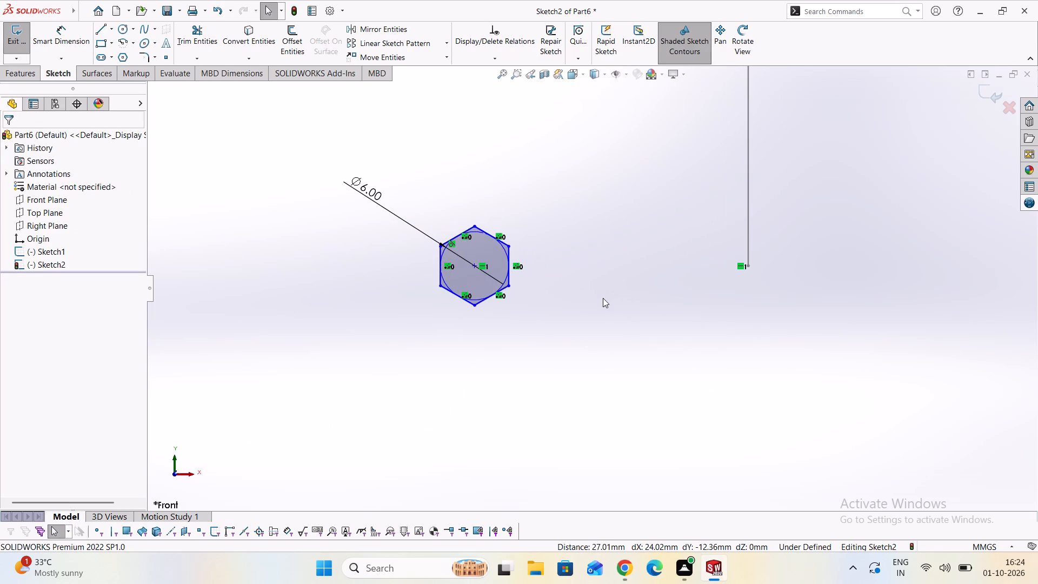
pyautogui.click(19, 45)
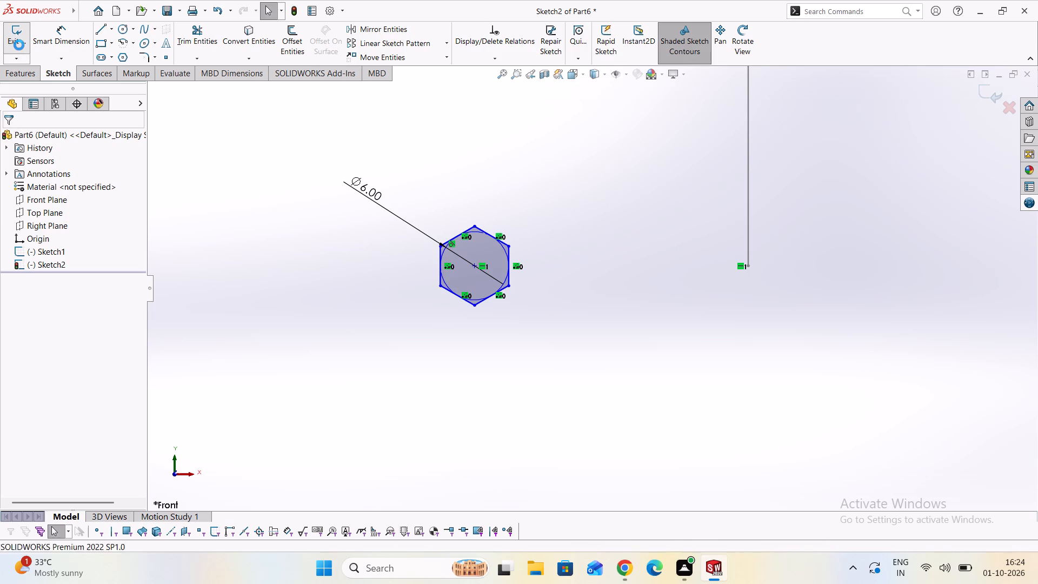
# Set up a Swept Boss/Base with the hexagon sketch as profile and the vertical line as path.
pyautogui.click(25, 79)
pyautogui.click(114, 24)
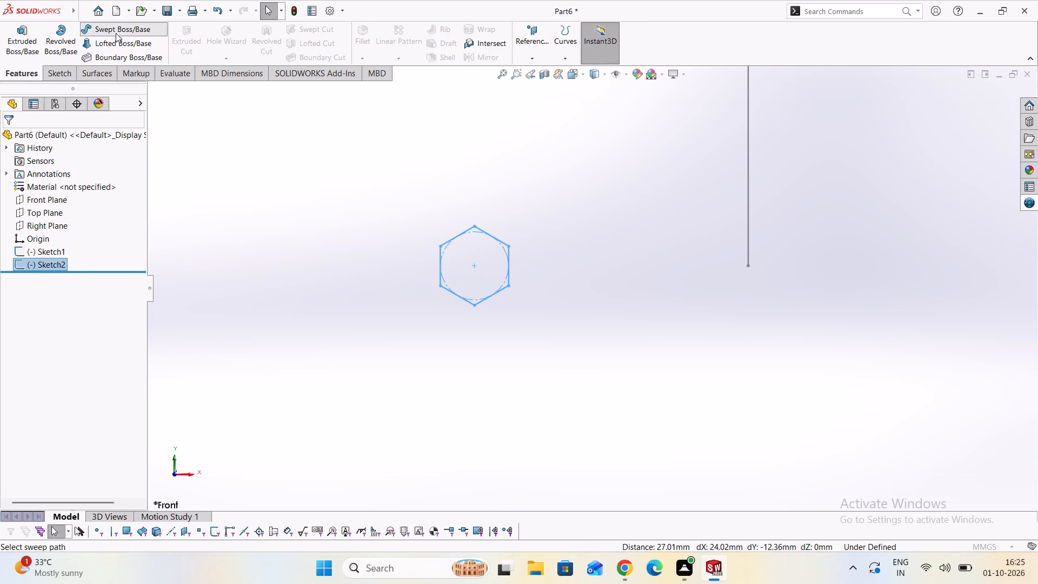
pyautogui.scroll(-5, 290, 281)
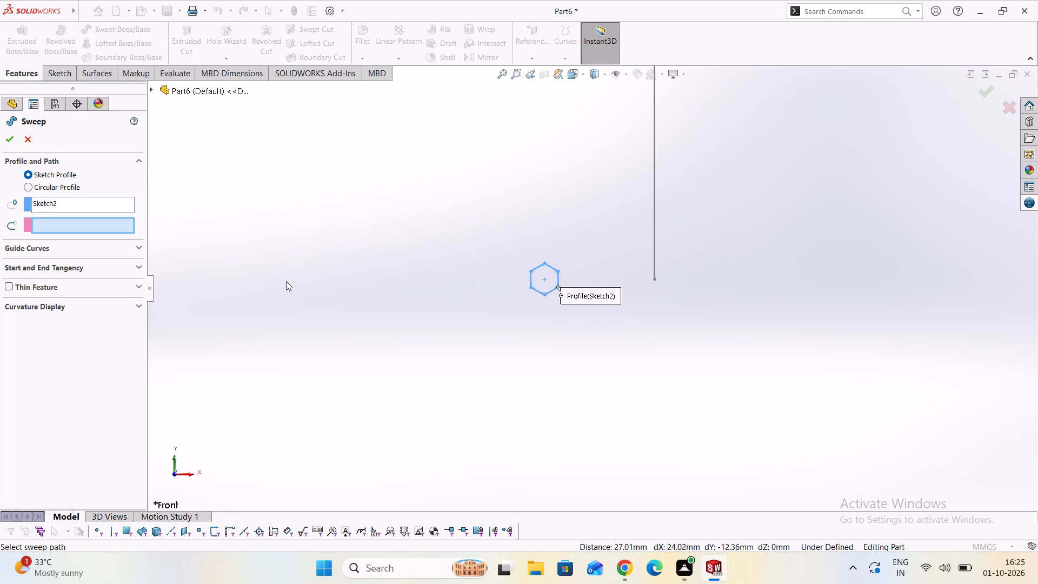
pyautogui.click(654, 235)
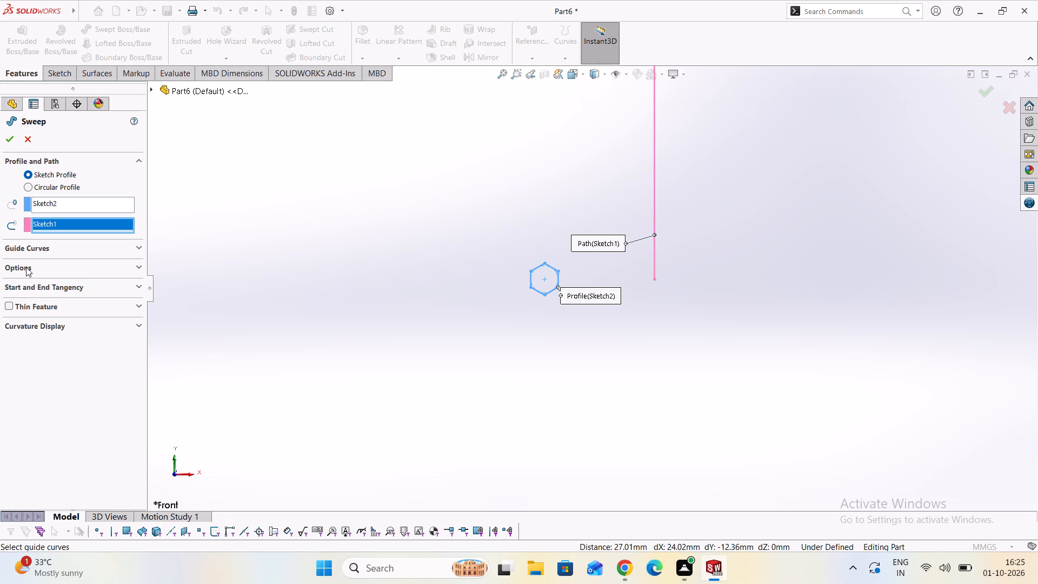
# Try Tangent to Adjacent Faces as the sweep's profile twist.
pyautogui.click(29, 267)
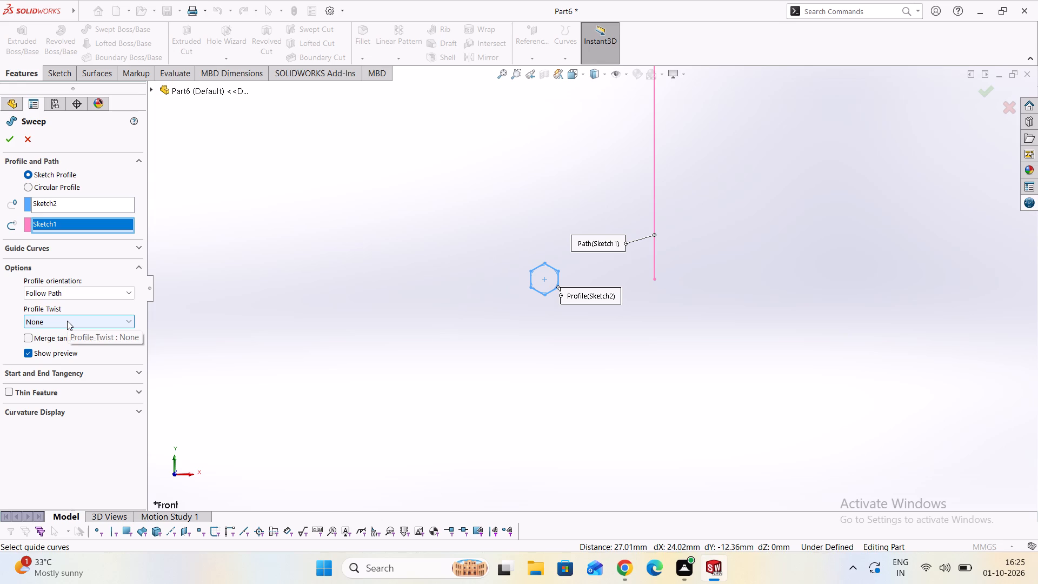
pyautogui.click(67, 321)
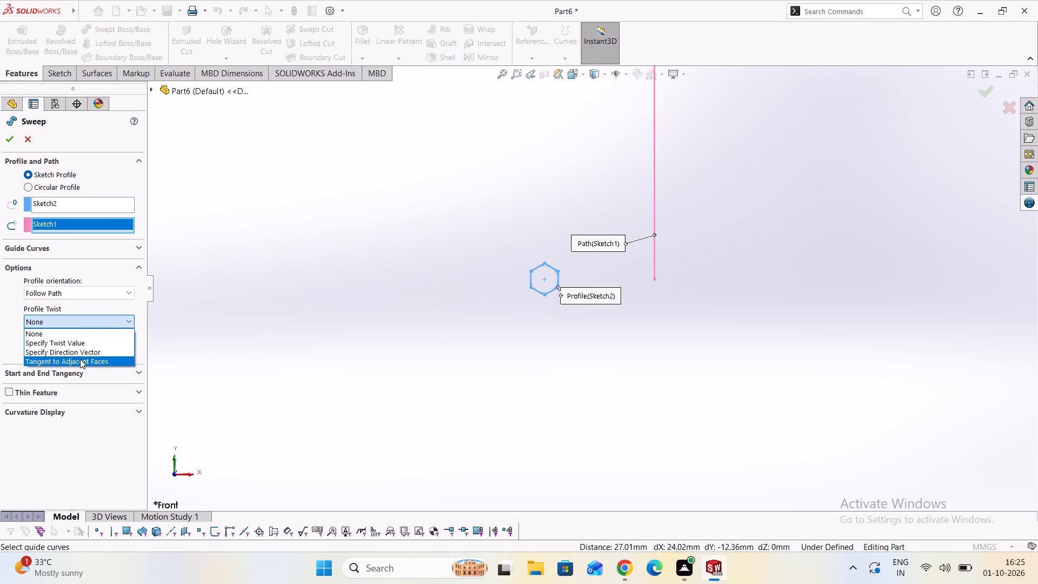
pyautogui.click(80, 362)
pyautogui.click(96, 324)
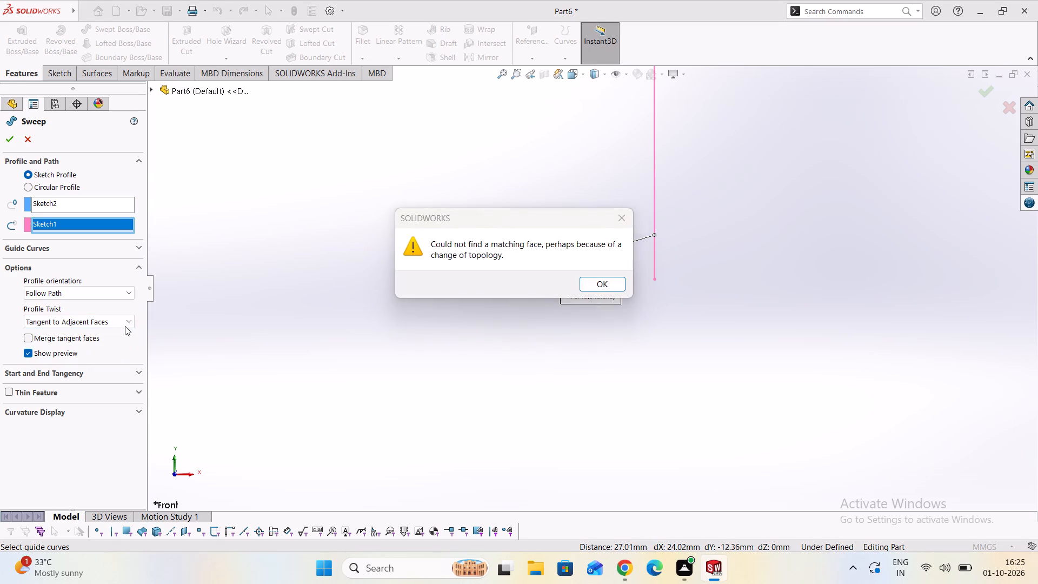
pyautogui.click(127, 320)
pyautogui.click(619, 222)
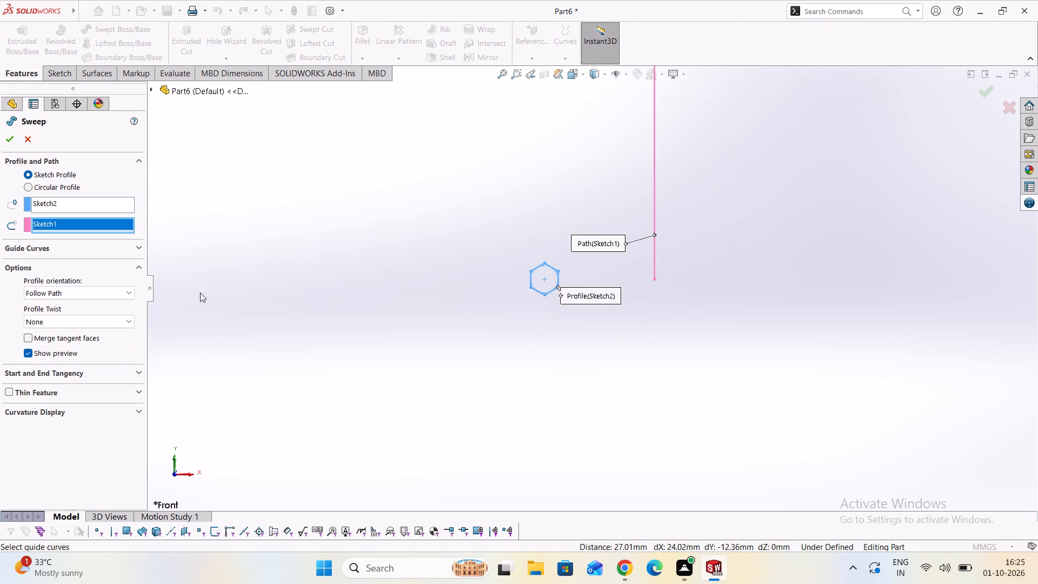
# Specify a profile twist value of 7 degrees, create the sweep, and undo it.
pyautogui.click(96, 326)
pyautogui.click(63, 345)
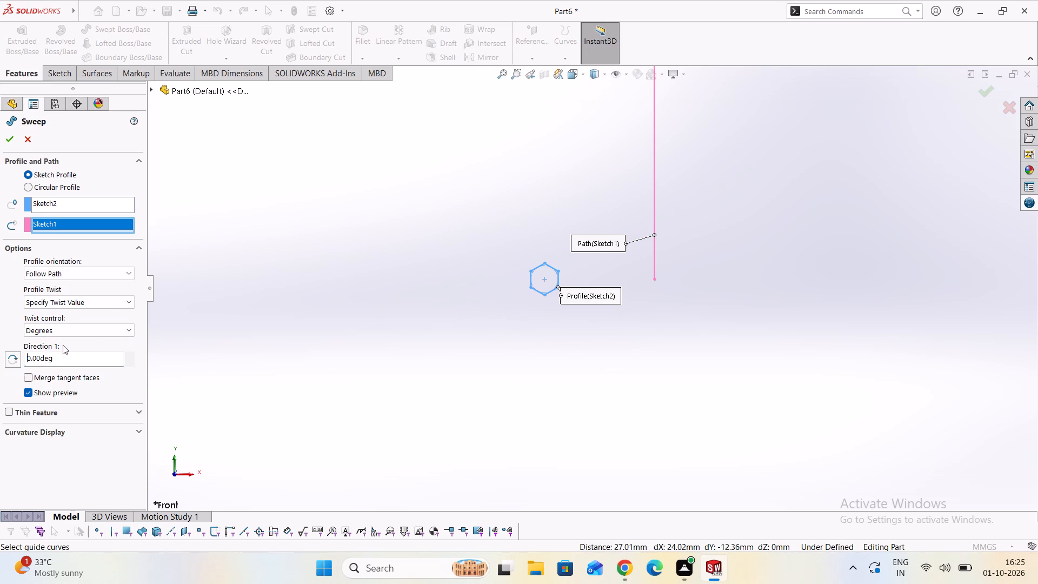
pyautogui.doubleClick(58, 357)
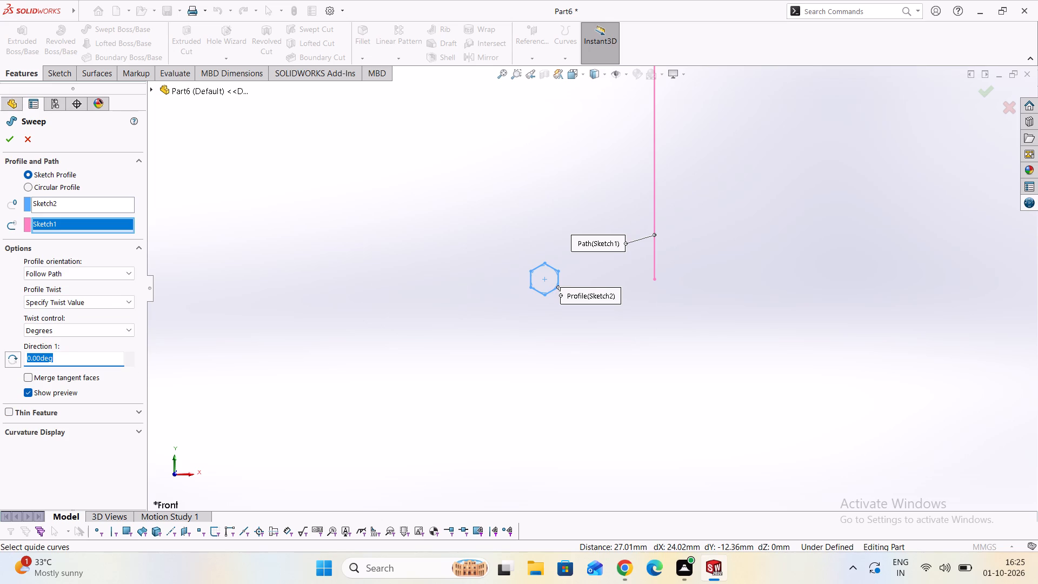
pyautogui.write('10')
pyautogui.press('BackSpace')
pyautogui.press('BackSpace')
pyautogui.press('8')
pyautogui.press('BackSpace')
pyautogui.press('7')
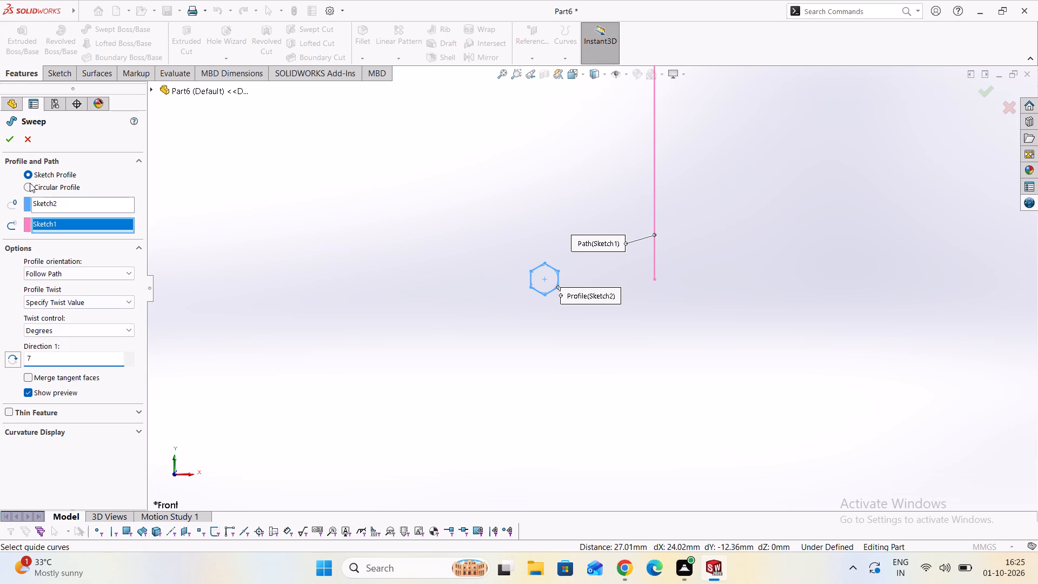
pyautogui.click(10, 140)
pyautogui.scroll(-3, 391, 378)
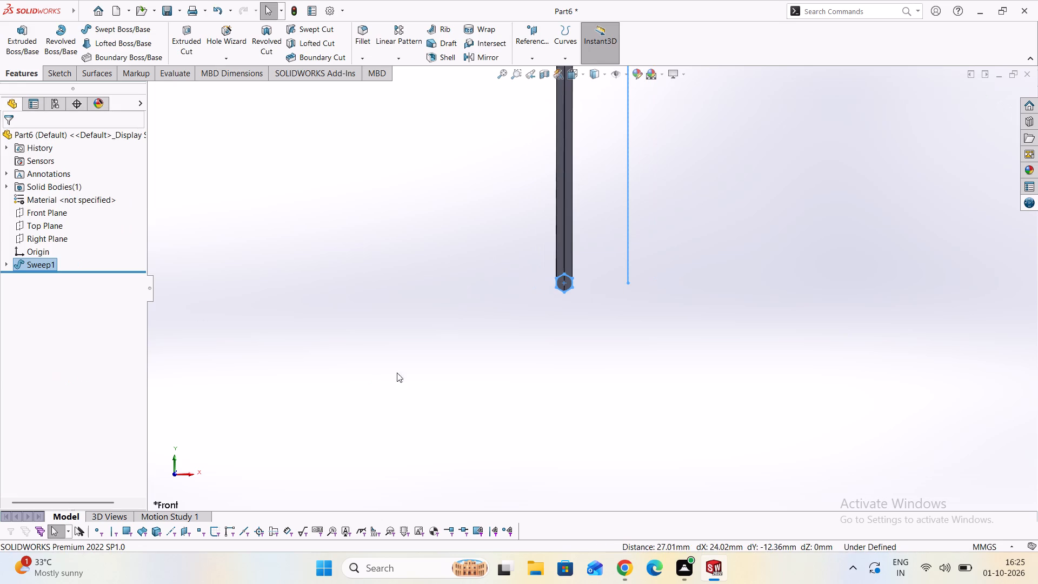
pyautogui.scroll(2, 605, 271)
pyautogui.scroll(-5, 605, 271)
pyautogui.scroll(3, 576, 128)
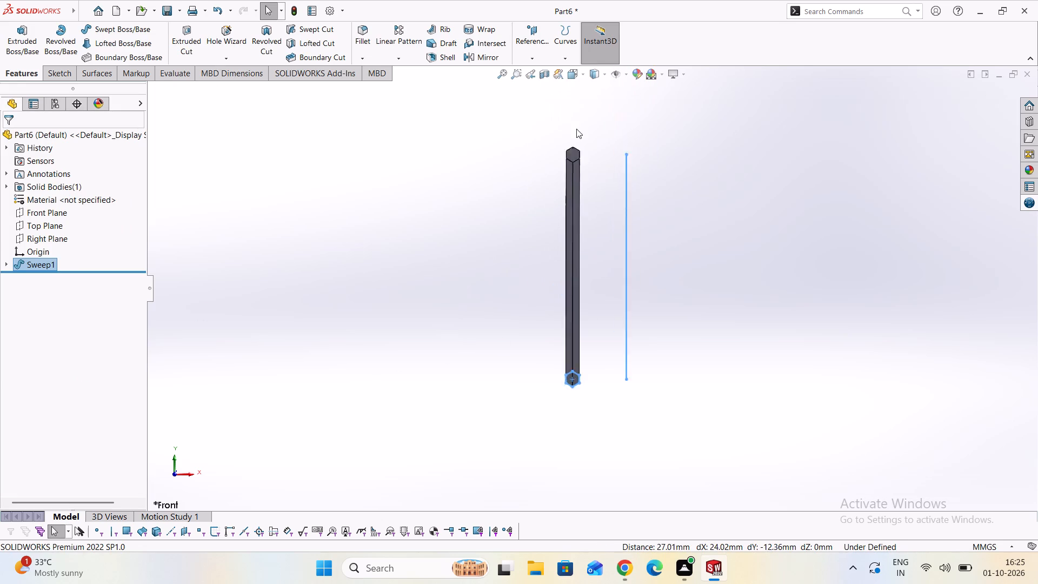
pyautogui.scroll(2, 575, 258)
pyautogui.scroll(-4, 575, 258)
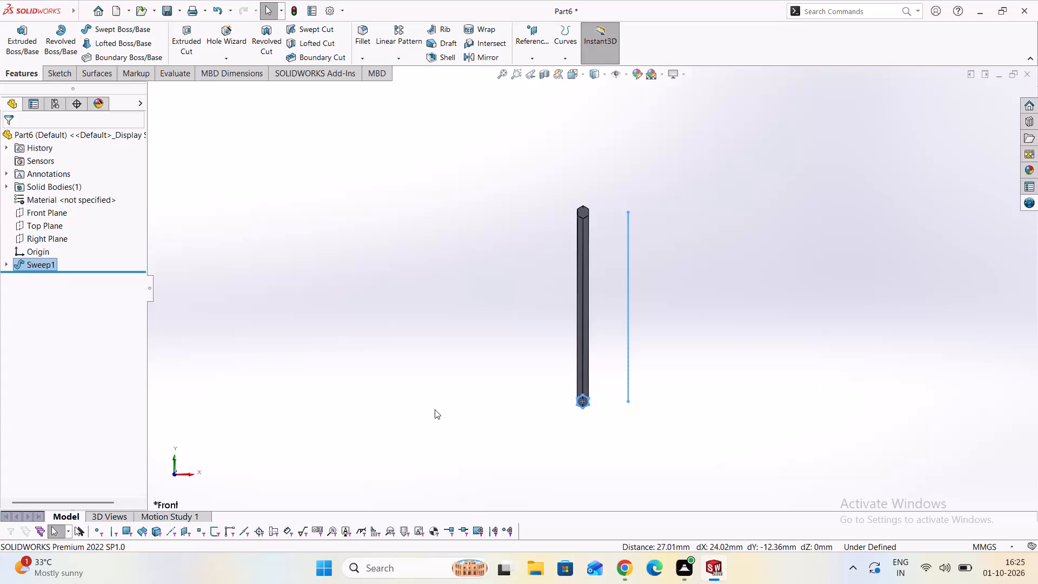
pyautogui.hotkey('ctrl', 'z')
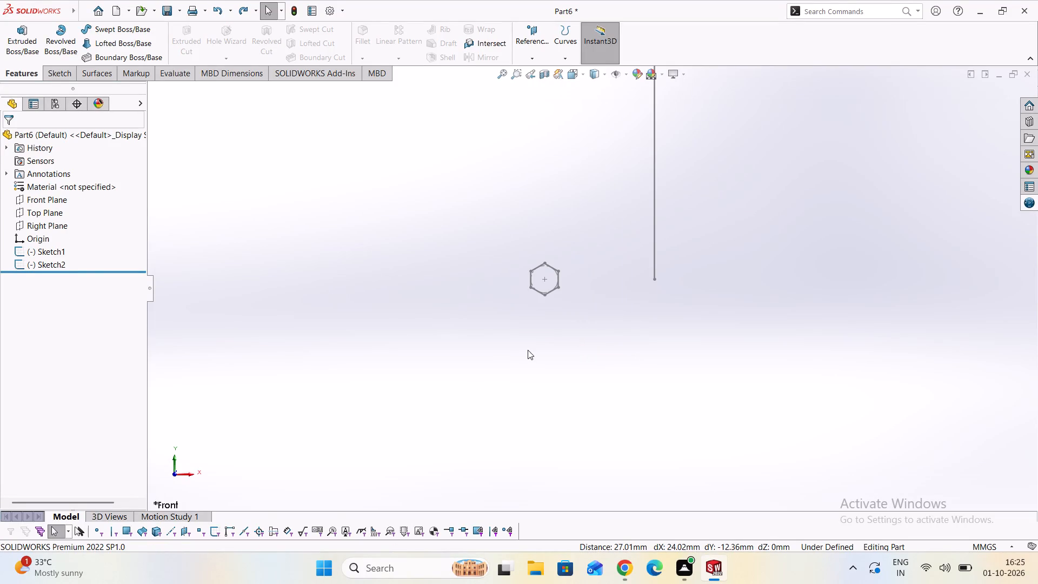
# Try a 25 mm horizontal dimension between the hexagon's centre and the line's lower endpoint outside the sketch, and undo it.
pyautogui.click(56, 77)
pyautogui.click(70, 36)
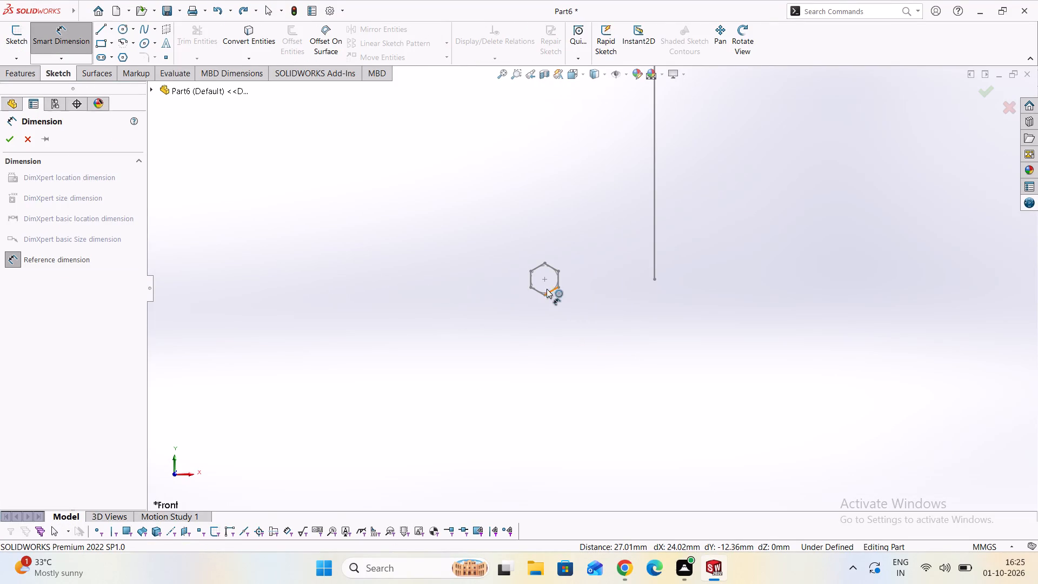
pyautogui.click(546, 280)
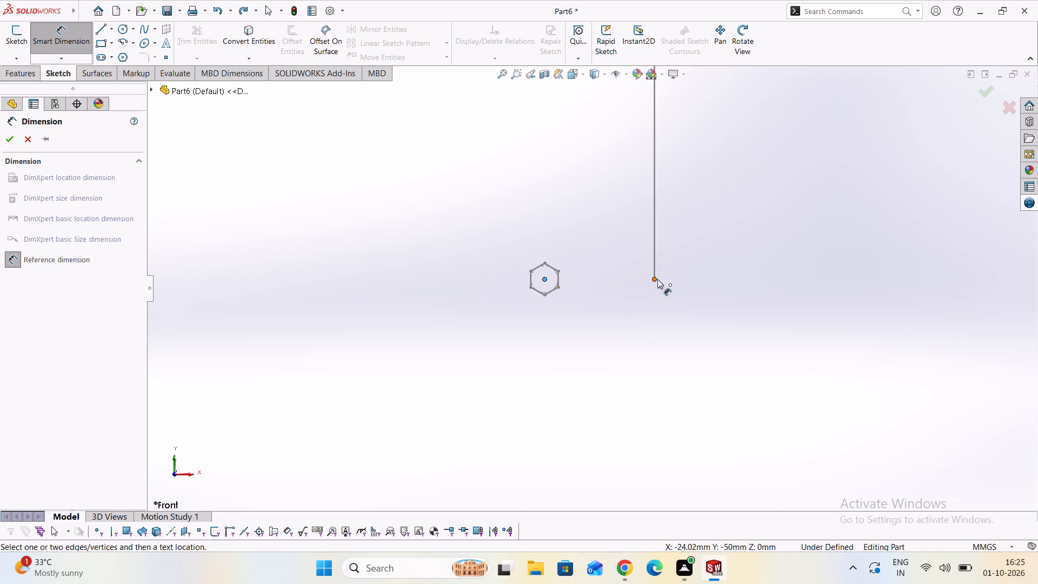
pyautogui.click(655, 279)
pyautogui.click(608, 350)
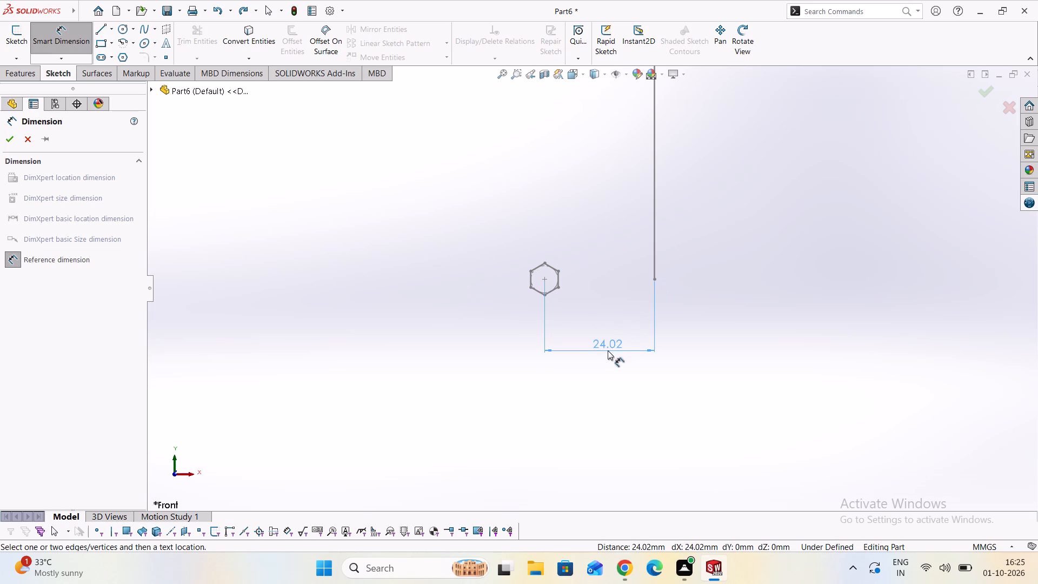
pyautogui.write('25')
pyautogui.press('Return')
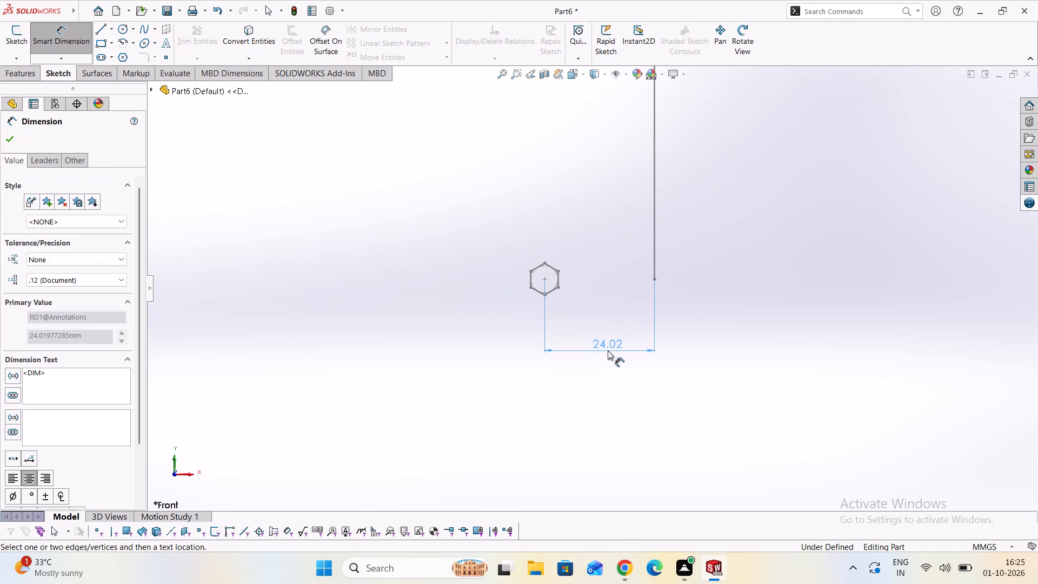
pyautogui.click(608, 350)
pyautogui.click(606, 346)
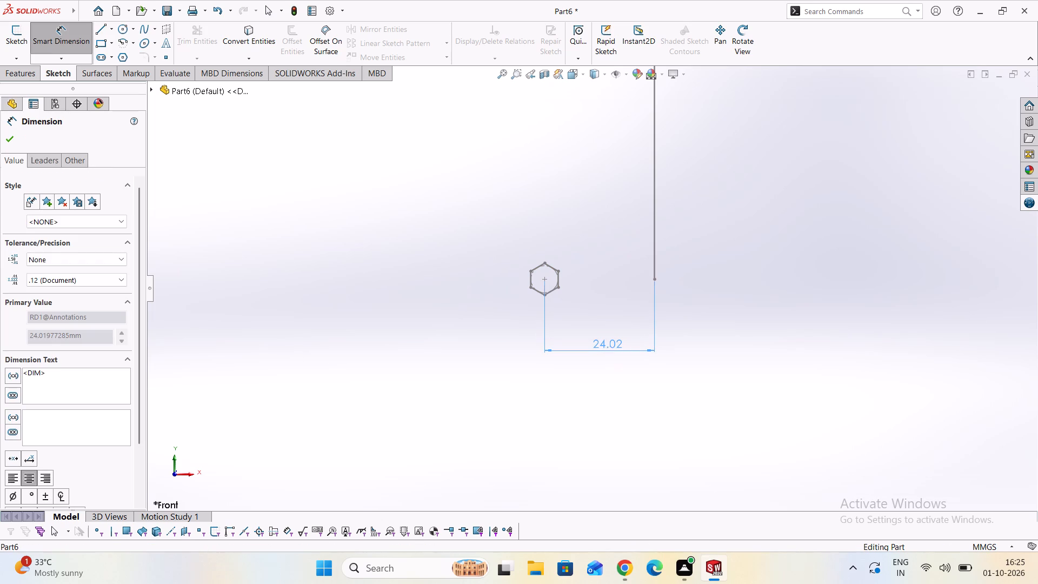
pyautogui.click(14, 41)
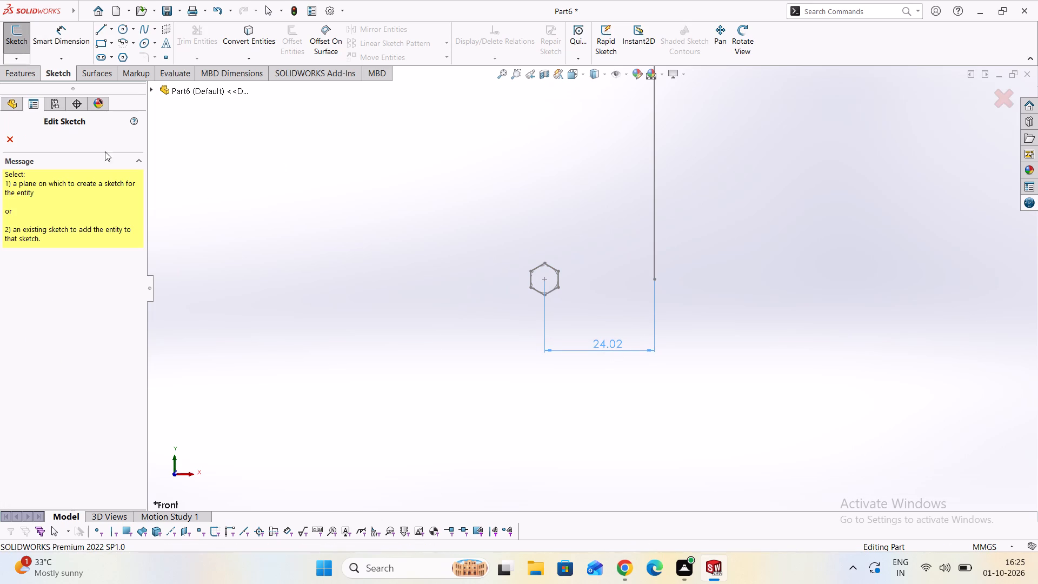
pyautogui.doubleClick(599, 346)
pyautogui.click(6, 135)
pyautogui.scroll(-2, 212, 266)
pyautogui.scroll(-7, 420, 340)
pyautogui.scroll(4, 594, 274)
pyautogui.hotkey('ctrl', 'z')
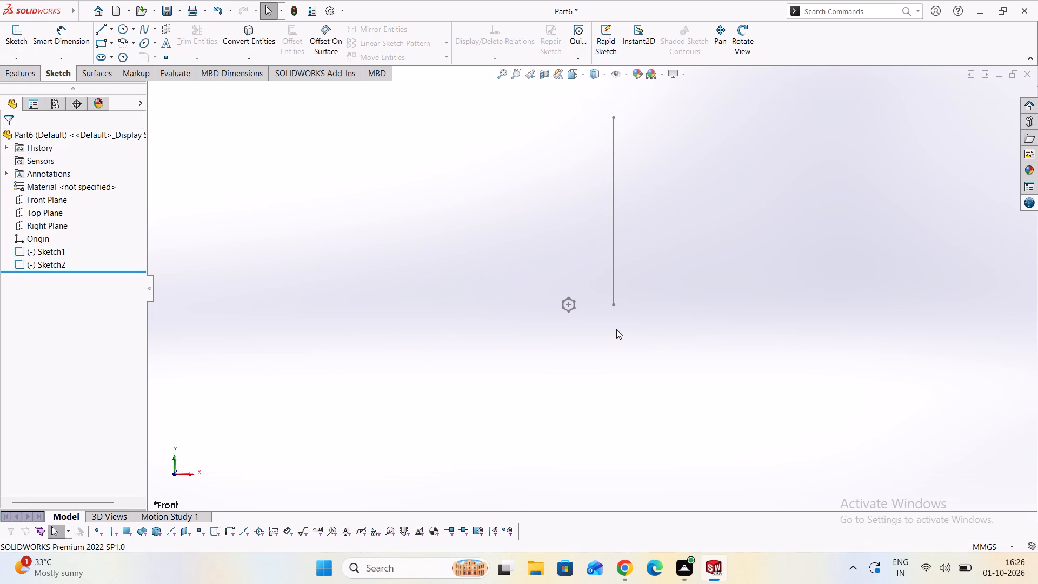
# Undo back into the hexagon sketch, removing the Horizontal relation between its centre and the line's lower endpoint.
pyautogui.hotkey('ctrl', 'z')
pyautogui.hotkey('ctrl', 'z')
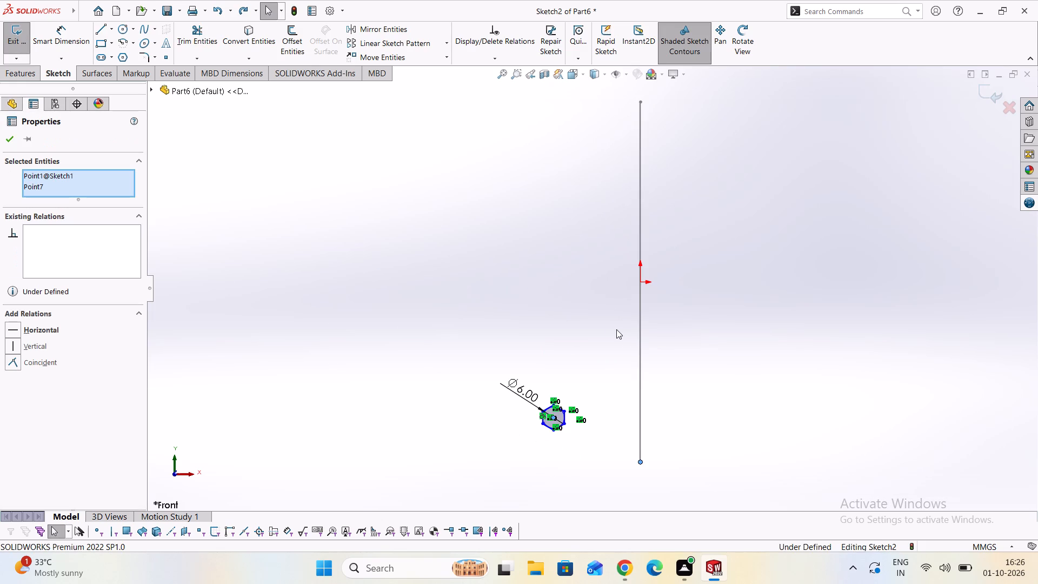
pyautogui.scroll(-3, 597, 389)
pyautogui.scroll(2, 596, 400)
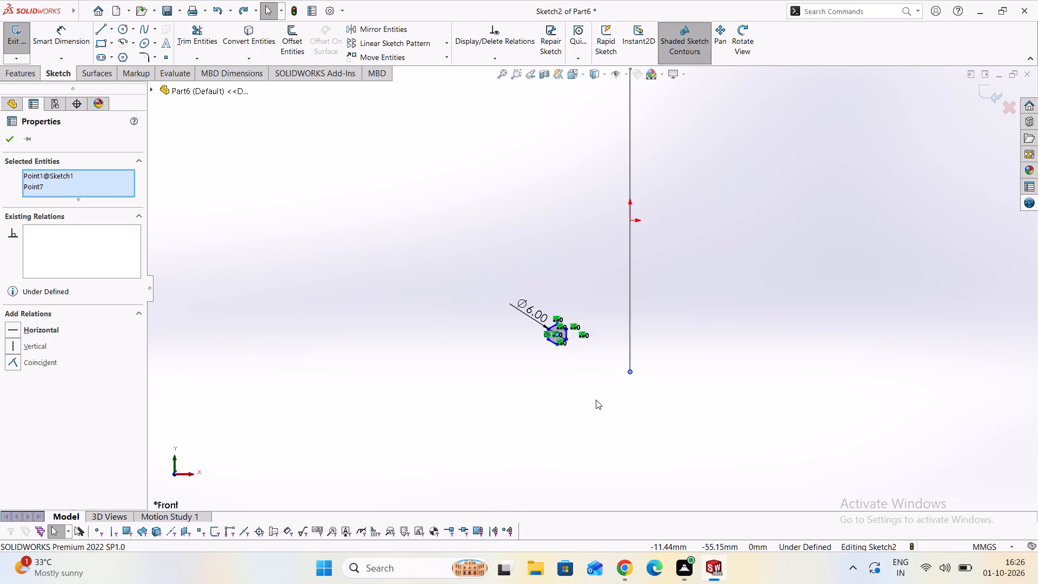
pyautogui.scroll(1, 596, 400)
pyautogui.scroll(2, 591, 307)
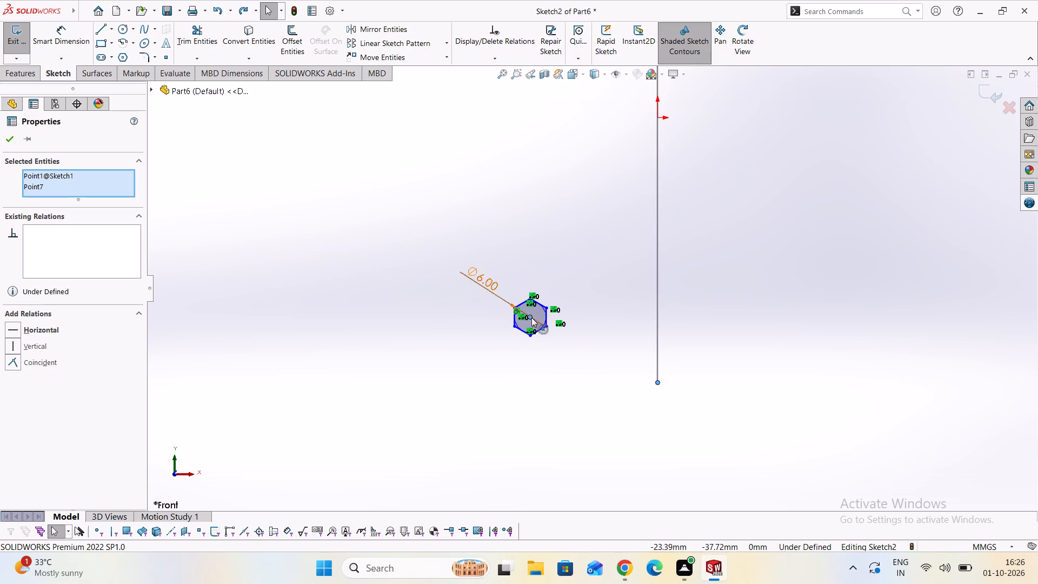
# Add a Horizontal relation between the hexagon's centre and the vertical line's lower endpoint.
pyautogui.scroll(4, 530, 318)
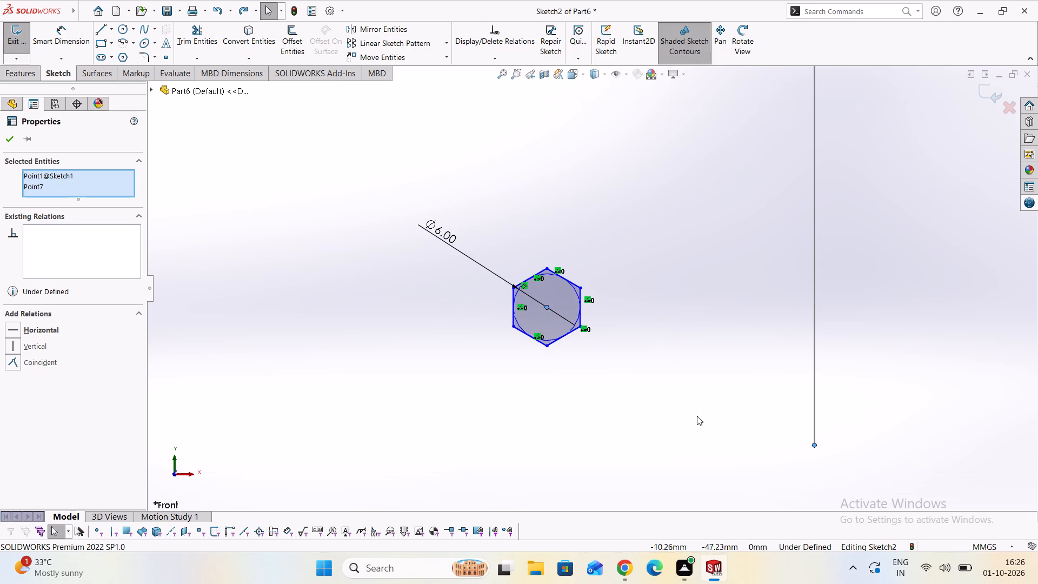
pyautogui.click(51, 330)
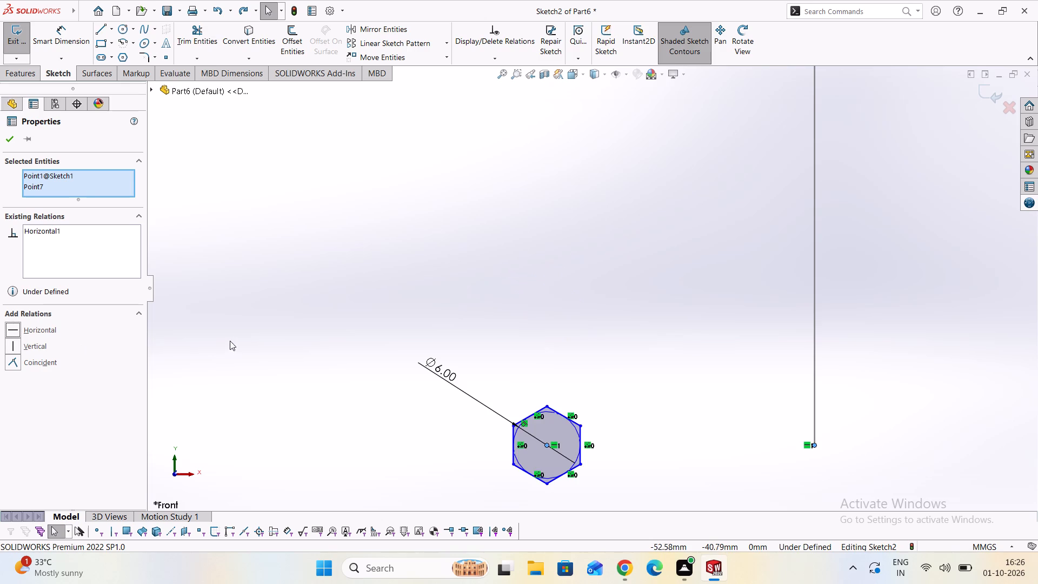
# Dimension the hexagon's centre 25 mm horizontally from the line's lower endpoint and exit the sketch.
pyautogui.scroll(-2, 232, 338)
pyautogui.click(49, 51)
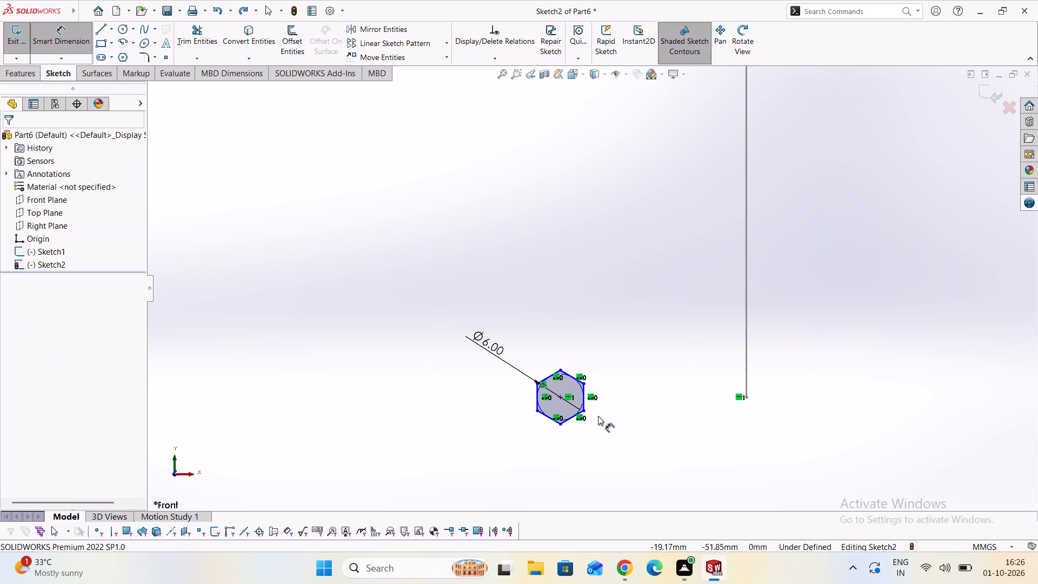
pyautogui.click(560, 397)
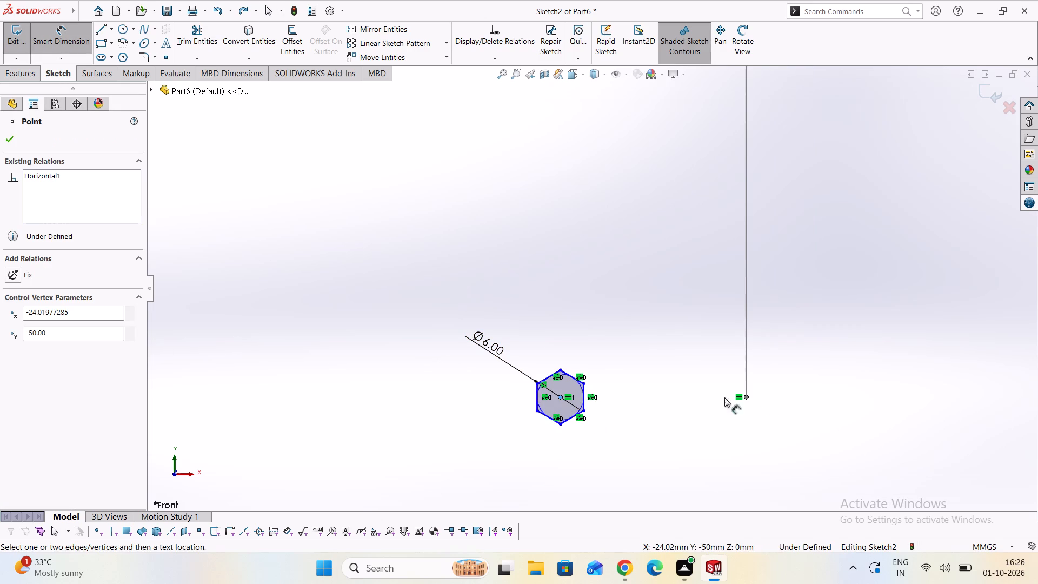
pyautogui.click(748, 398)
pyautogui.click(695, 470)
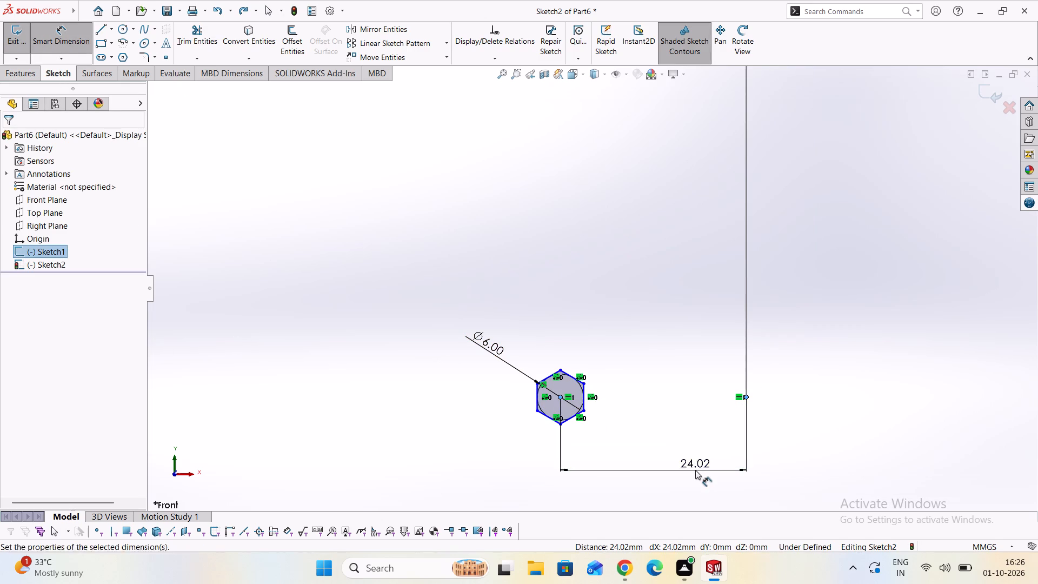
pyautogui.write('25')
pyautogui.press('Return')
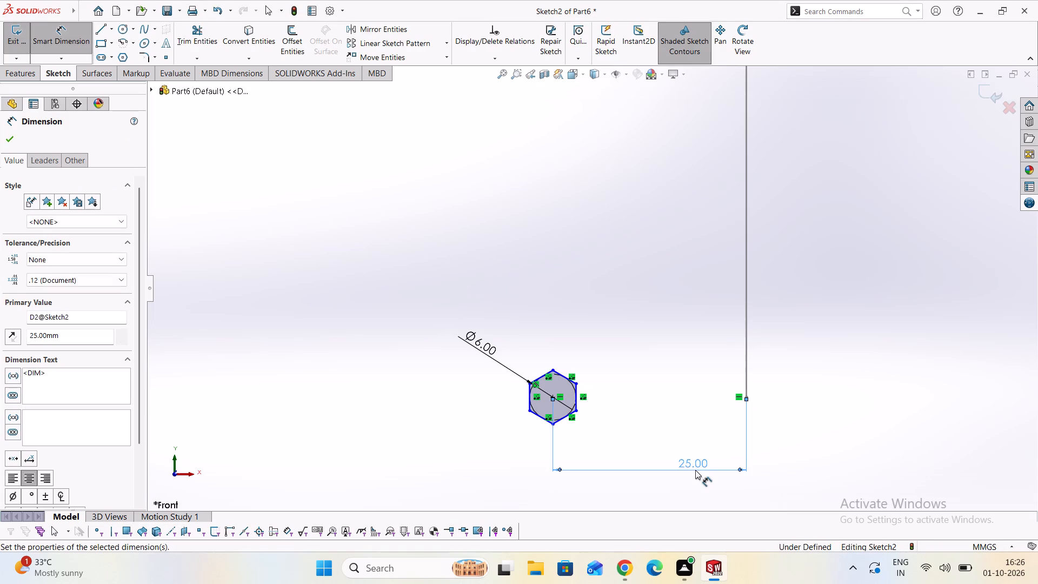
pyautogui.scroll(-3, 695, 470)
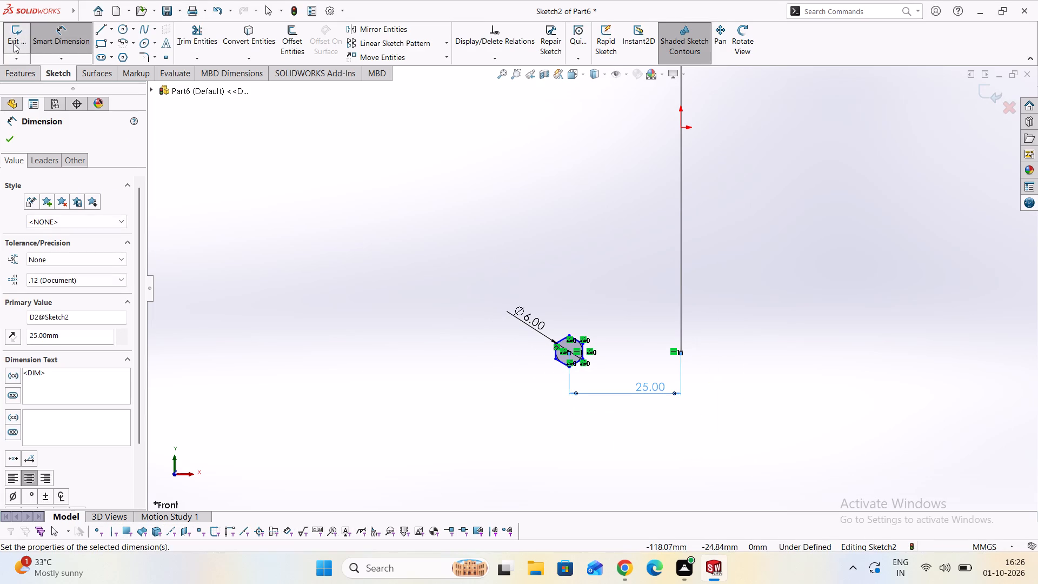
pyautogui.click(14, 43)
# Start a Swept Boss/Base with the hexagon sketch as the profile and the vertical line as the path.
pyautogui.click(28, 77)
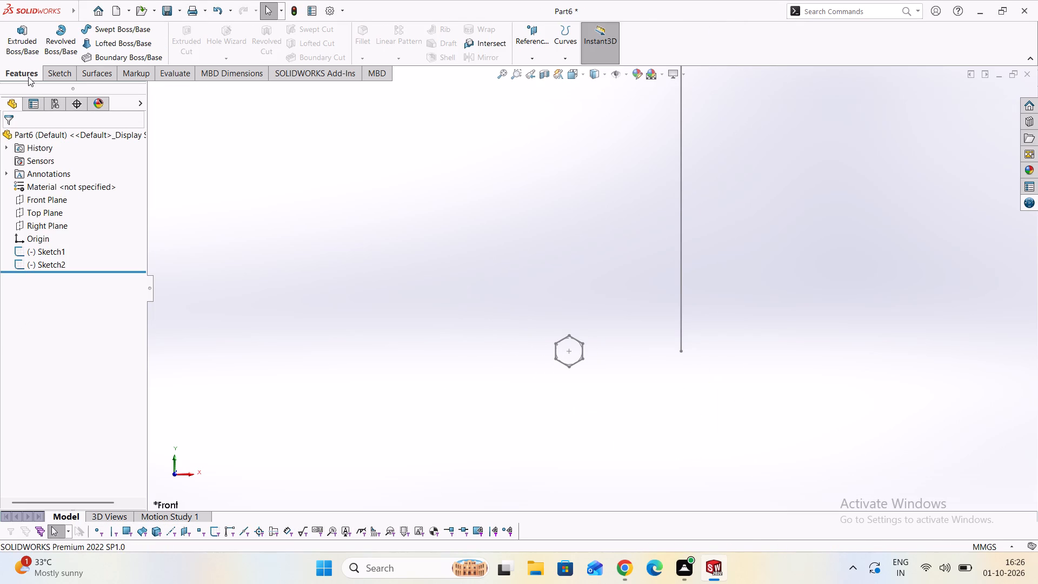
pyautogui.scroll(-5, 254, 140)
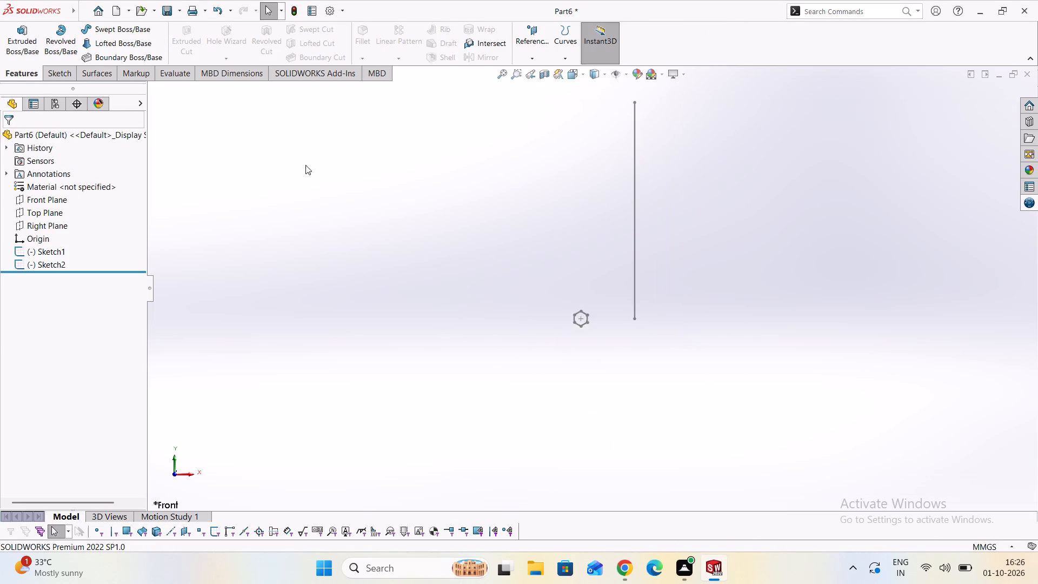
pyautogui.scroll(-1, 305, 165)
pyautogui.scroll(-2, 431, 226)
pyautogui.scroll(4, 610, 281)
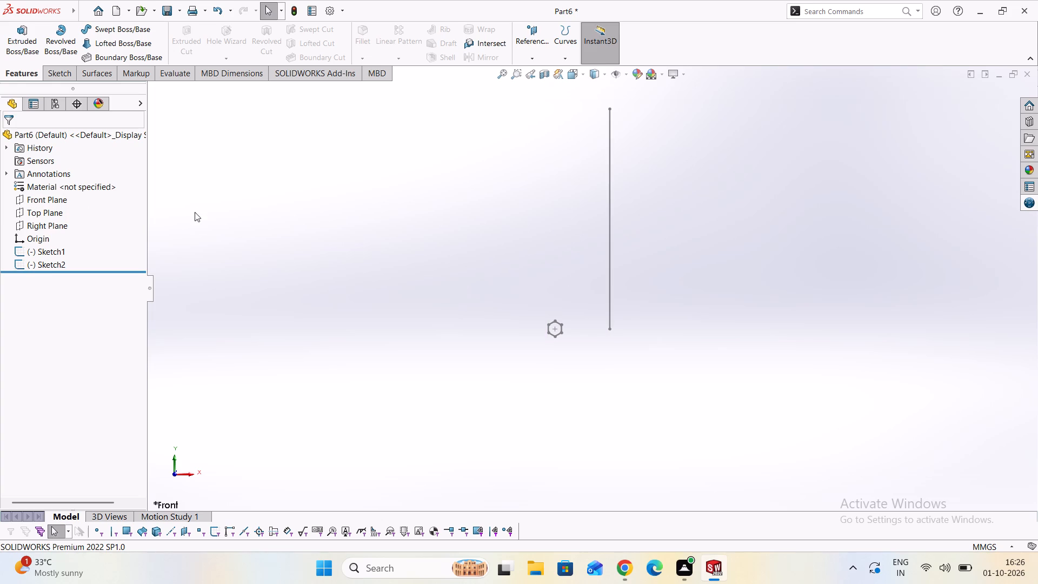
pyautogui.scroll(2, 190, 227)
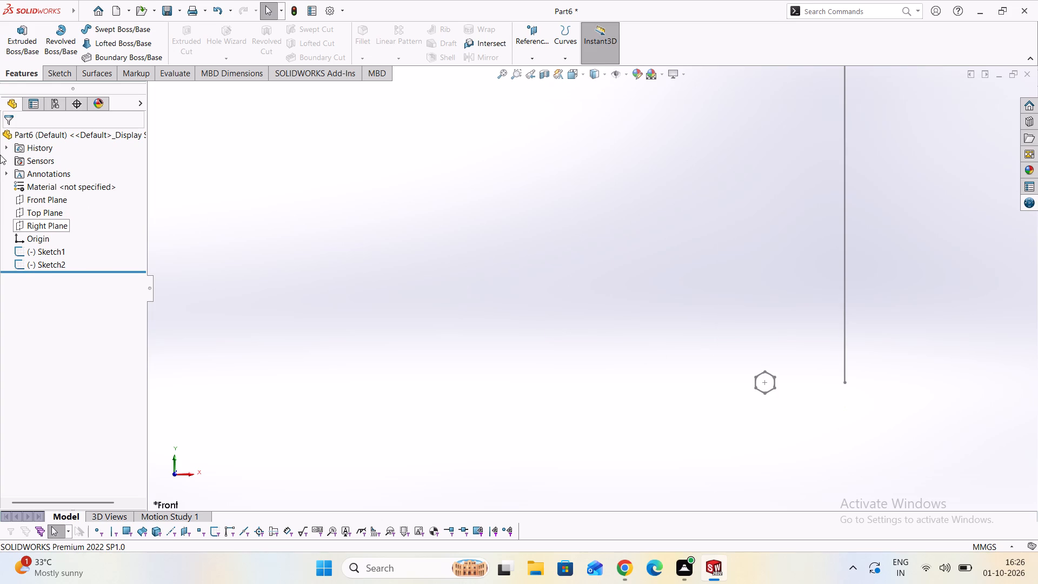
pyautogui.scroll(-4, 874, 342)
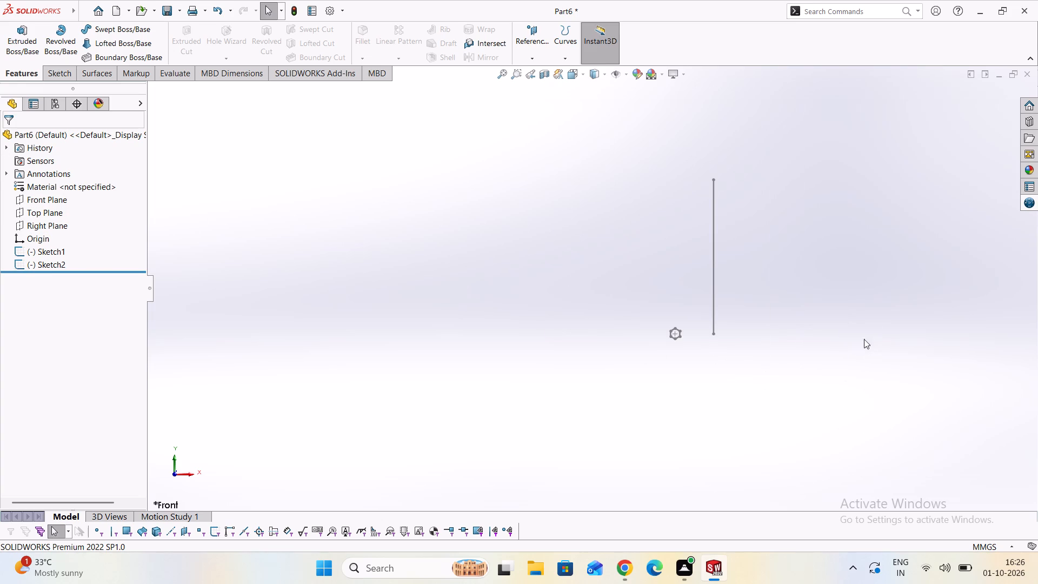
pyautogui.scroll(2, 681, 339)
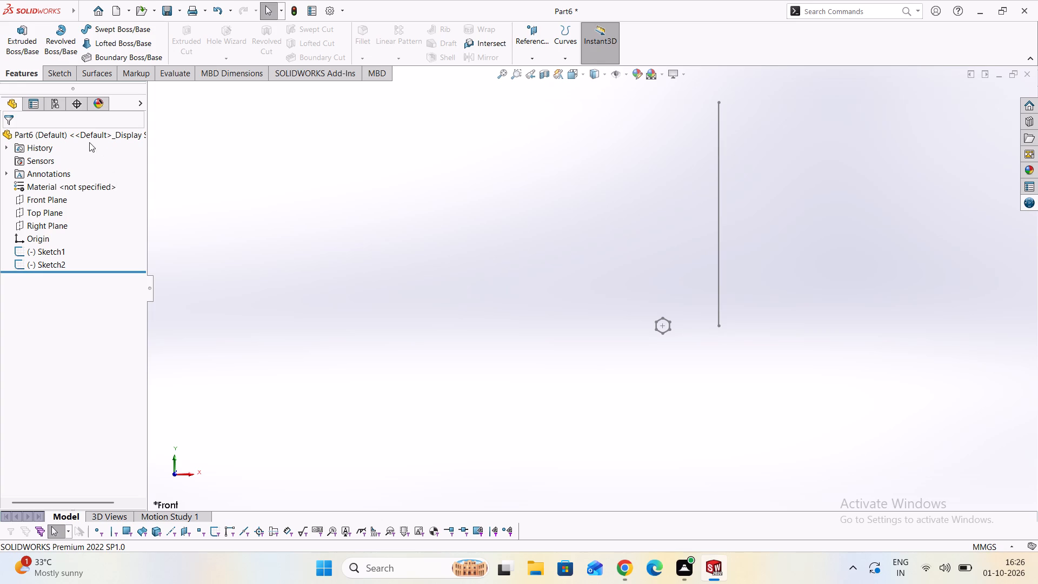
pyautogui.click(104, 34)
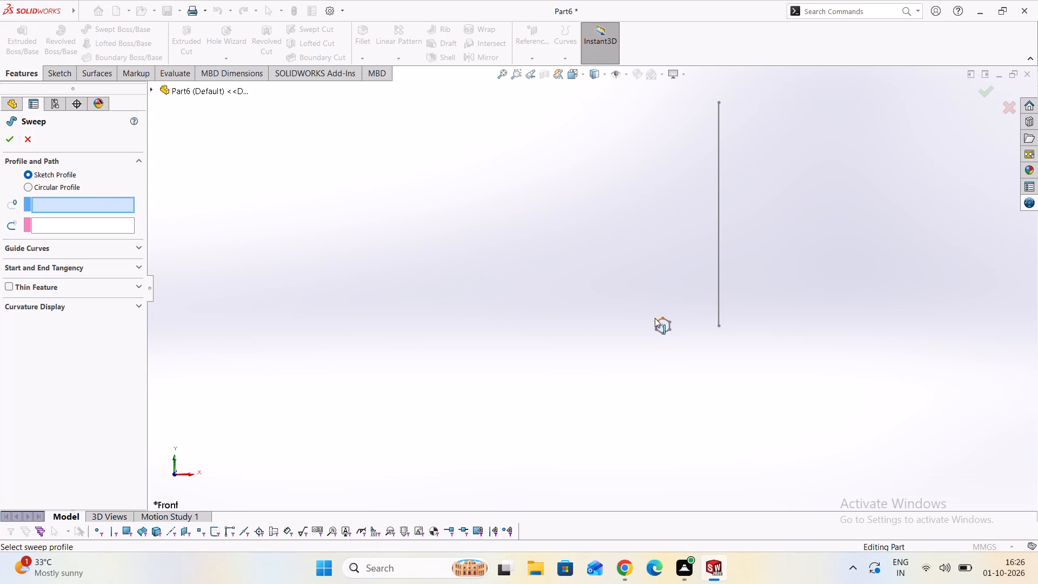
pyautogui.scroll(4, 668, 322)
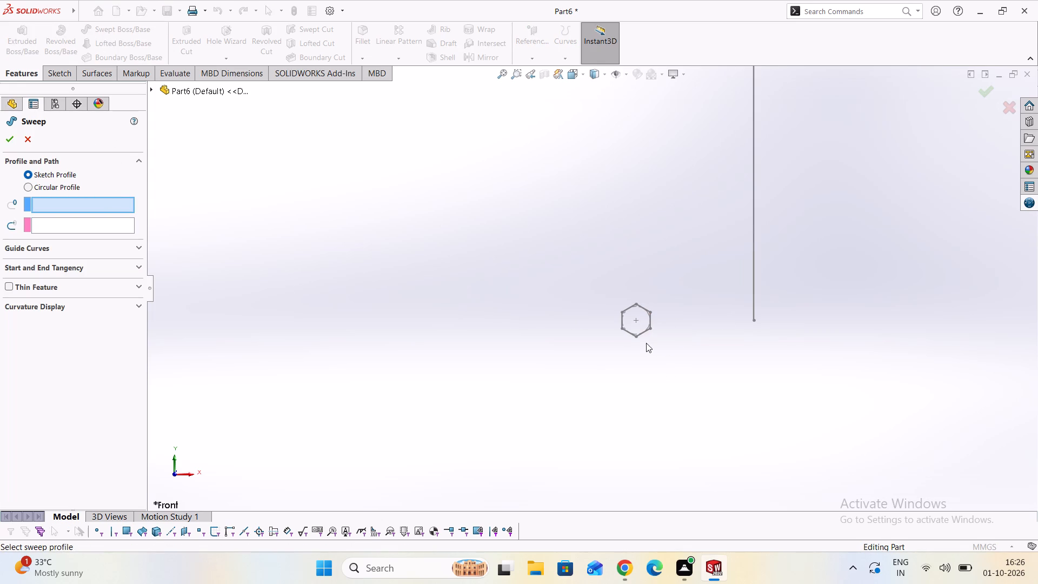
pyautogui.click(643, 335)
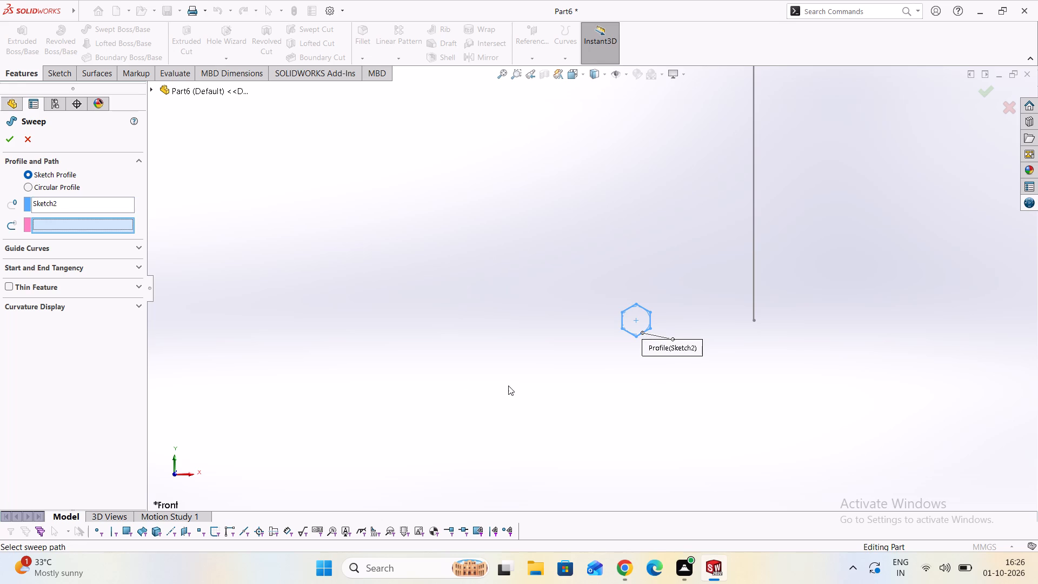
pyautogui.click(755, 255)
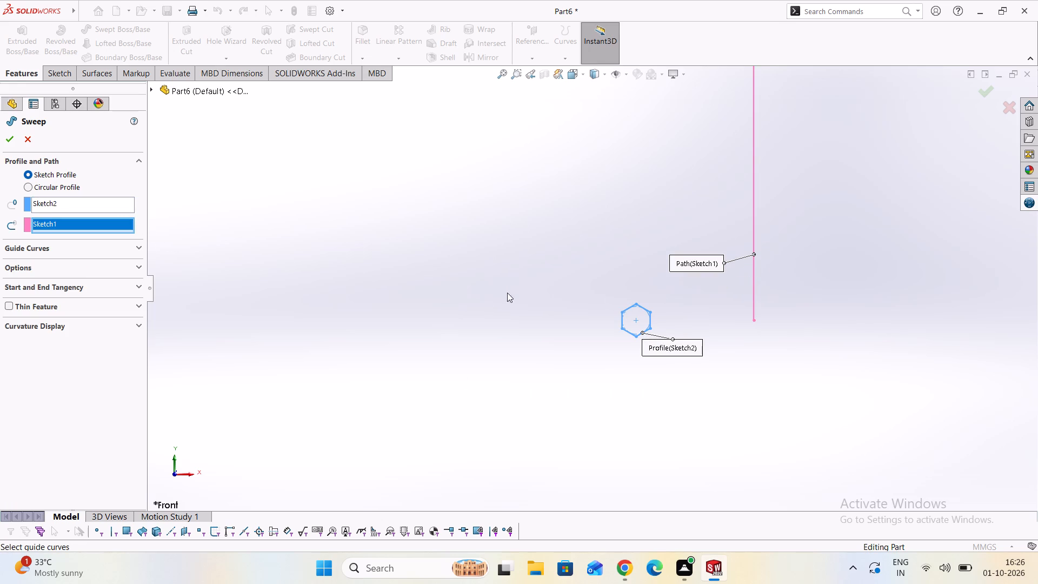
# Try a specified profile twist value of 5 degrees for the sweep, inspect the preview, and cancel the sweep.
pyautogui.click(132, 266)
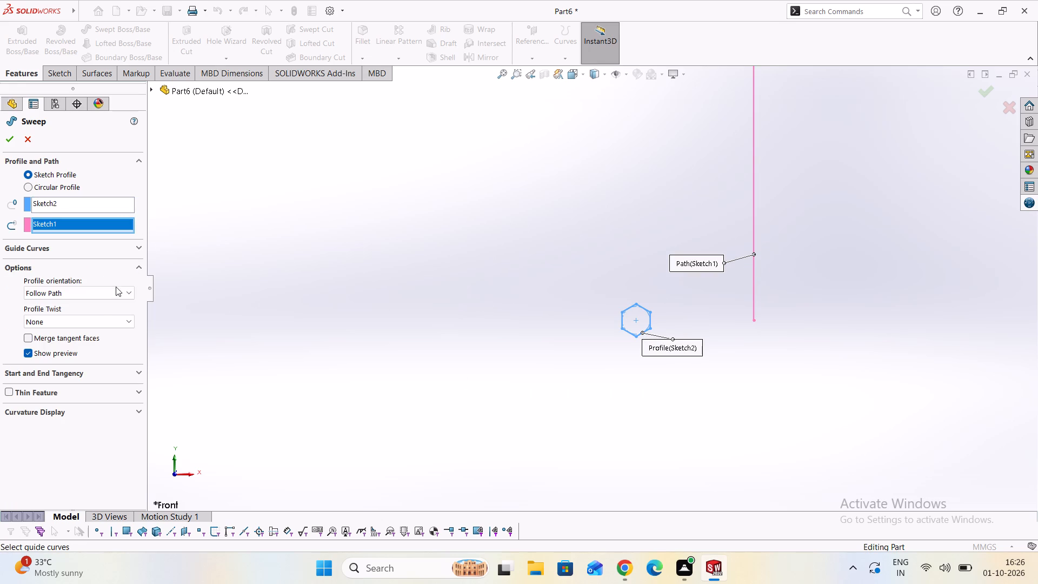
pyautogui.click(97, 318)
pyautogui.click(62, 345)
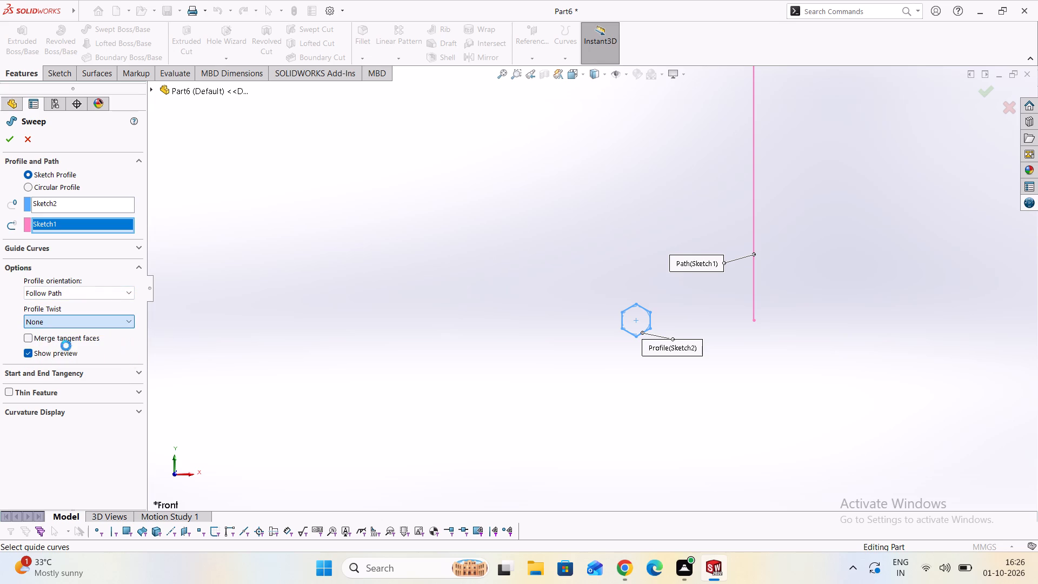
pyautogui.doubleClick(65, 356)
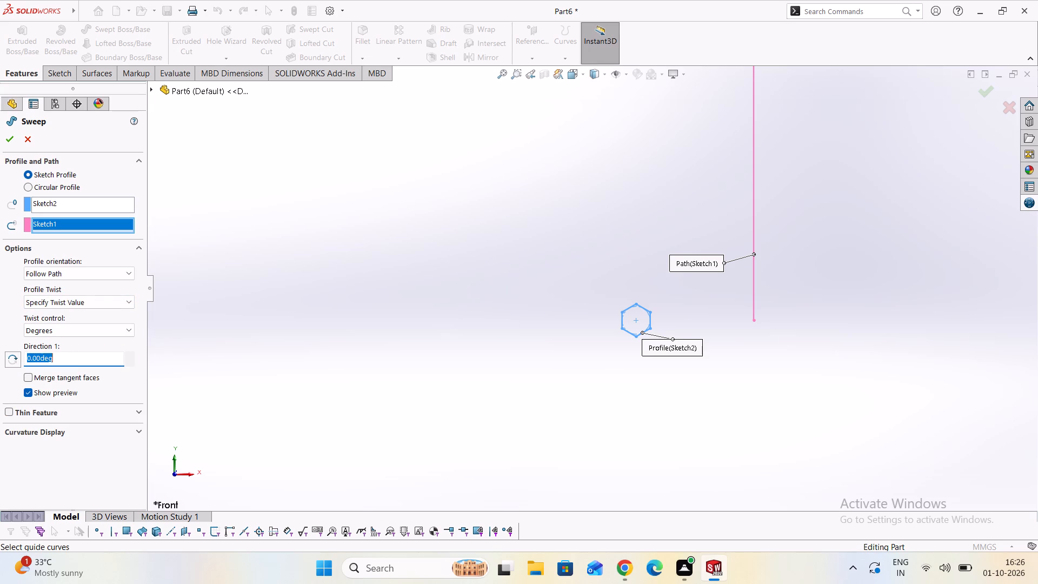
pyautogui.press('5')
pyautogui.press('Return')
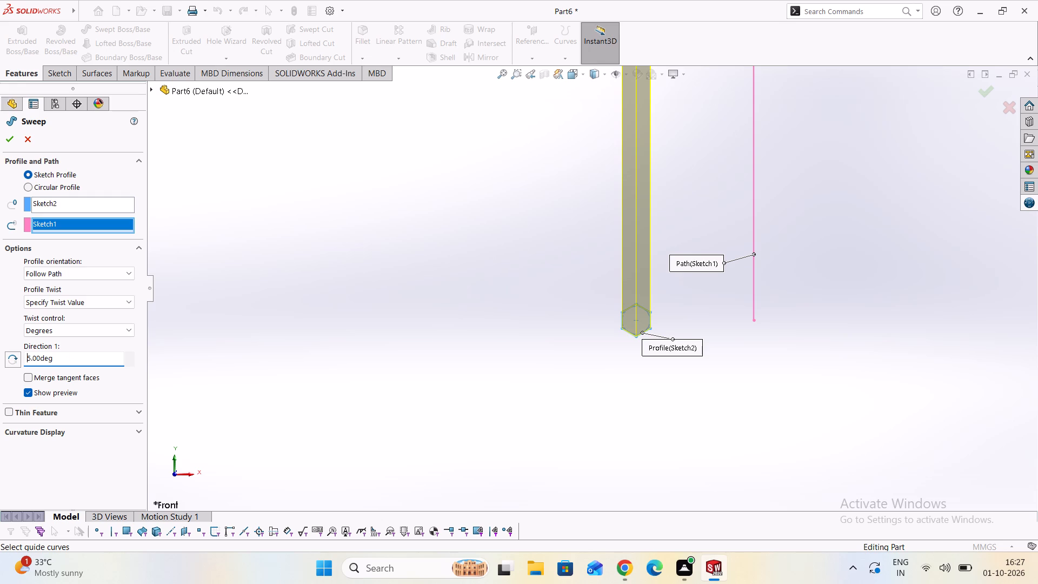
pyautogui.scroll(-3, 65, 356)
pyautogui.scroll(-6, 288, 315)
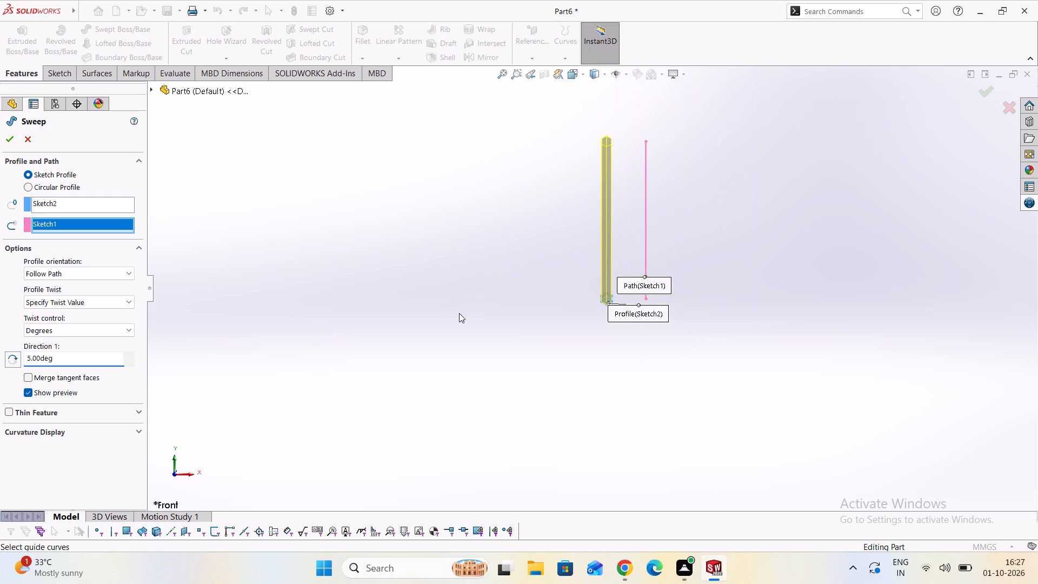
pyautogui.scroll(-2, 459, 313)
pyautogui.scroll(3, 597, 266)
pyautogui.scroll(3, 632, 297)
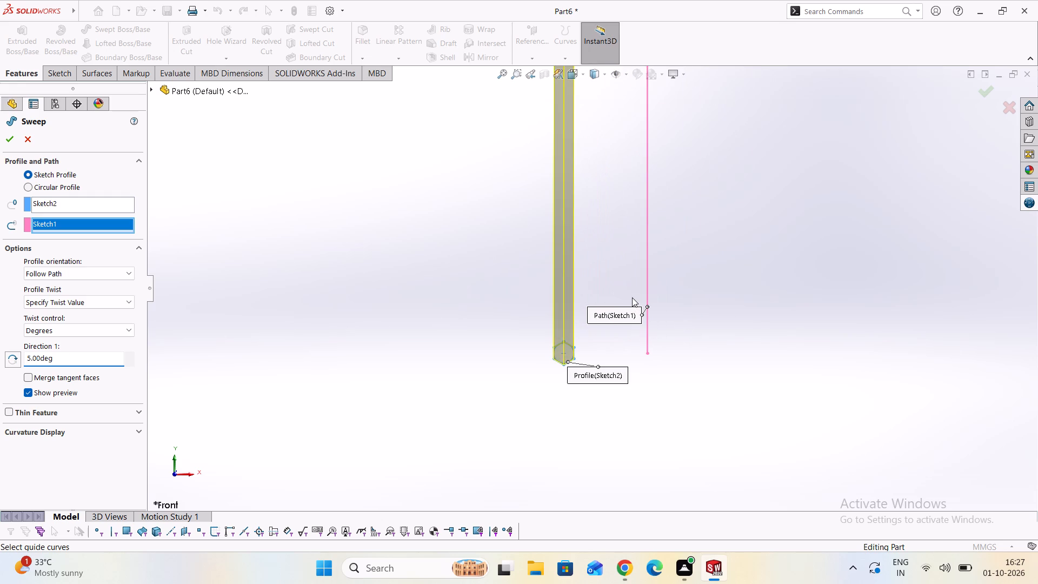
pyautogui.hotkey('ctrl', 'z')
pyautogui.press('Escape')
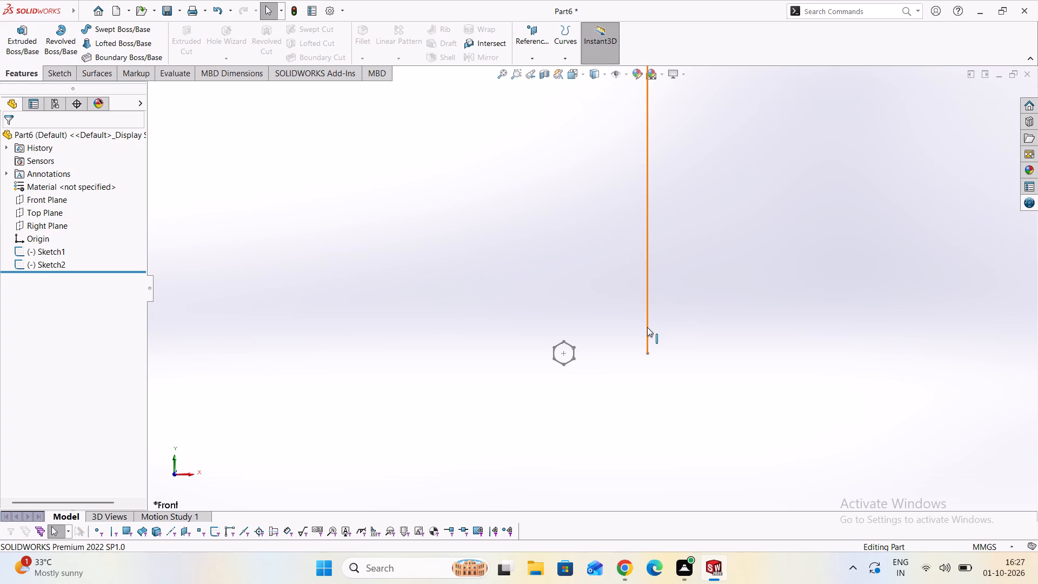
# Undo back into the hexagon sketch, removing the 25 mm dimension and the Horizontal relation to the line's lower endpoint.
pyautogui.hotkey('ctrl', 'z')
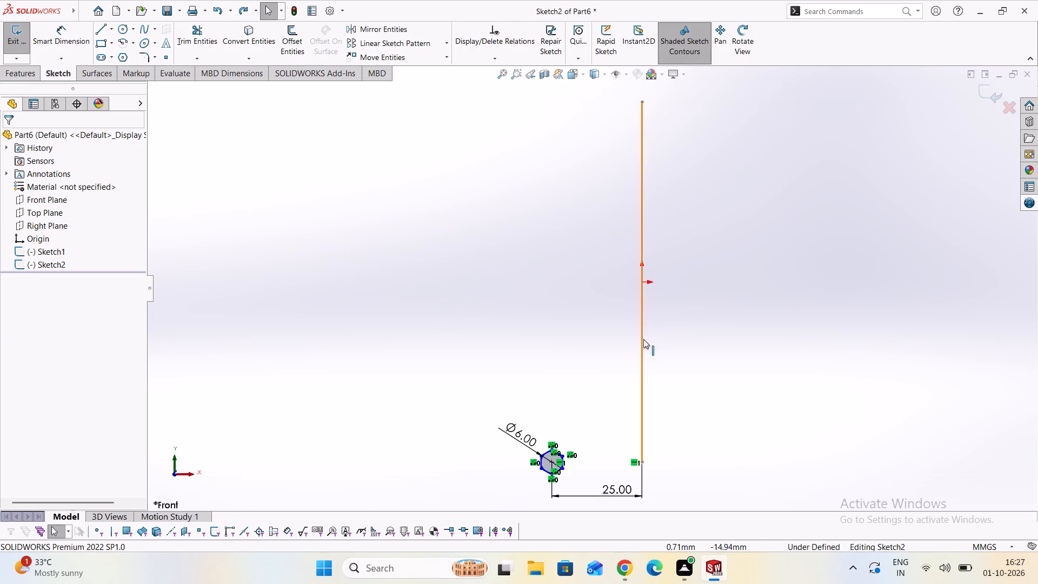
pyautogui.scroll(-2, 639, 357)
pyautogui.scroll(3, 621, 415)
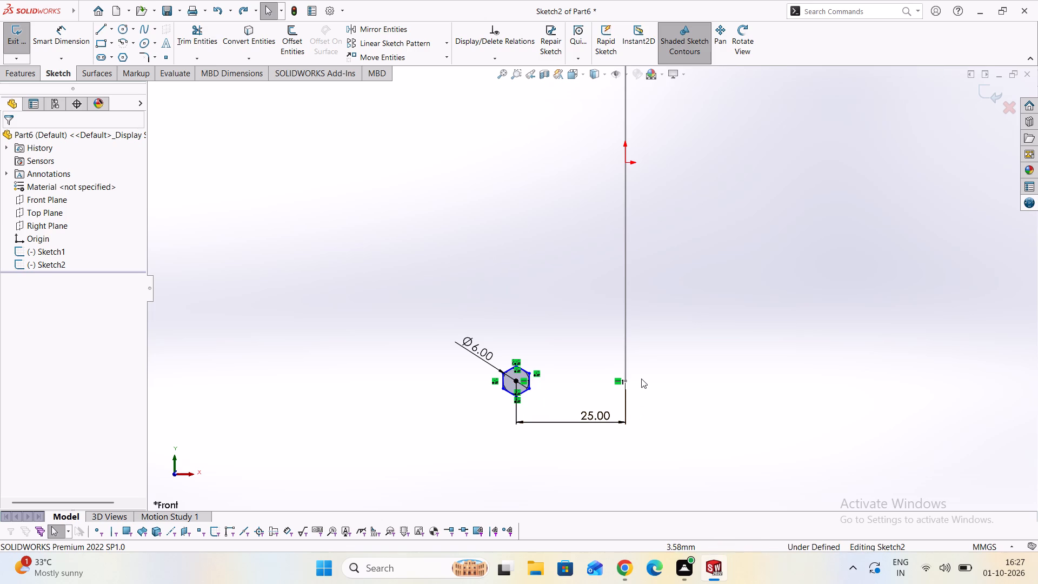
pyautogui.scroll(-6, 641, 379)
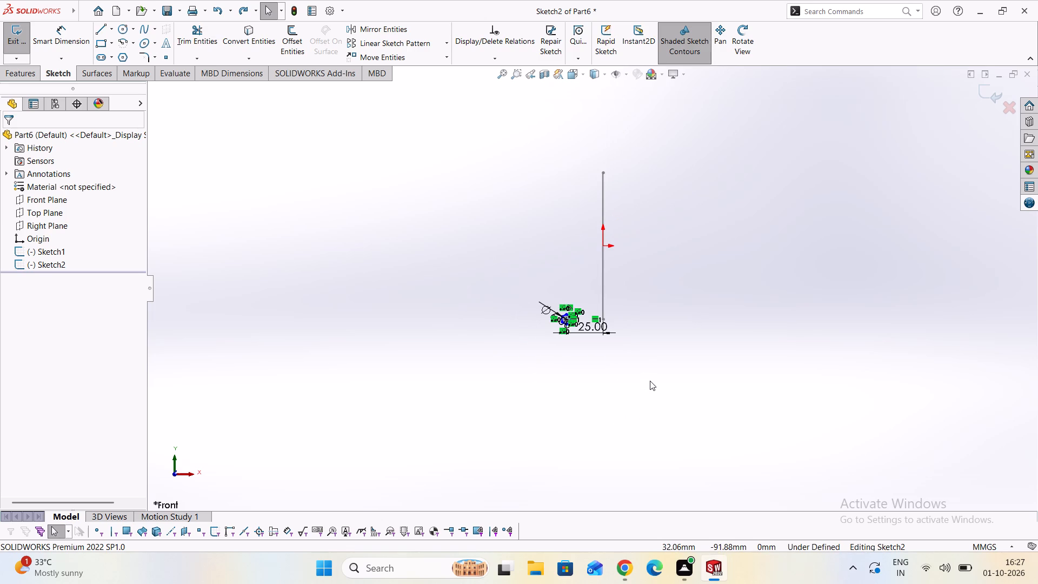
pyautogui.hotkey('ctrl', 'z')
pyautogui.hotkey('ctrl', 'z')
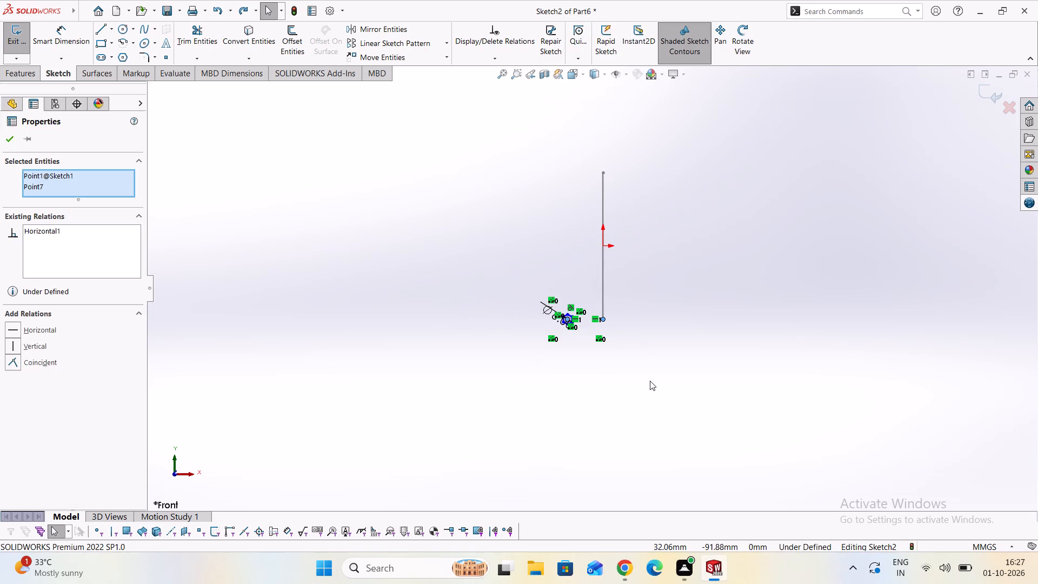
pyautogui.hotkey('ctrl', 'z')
# Undo the hexagon's 6 mm diameter dimension, the hexagon itself and its sketch.
pyautogui.hotkey('ctrl', 'z')
pyautogui.hotkey('ctrl', 'z')
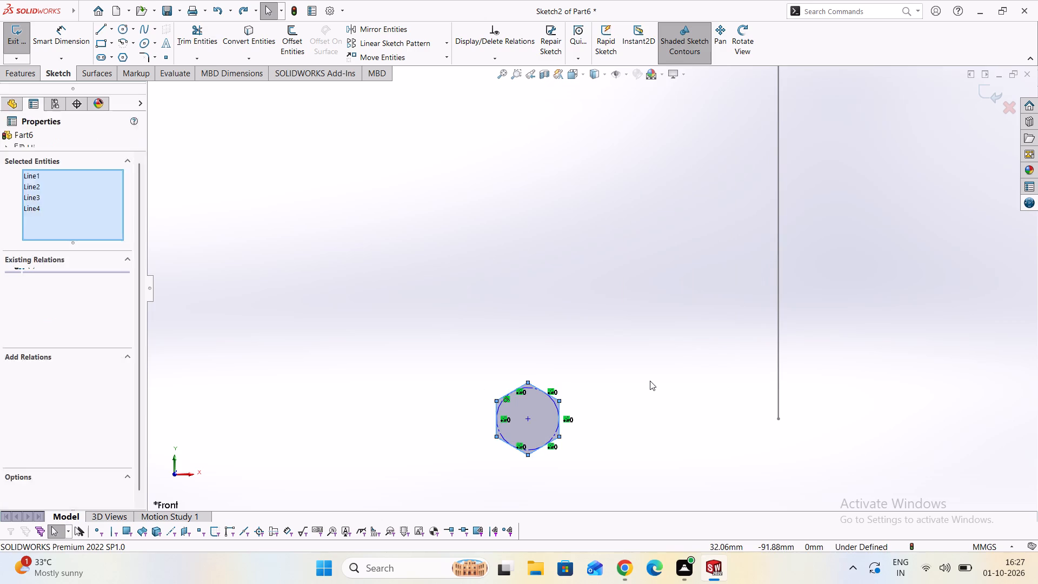
pyautogui.hotkey('ctrl', 'z')
pyautogui.hotkey('ctrl', 'z')
pyautogui.scroll(-8, 650, 381)
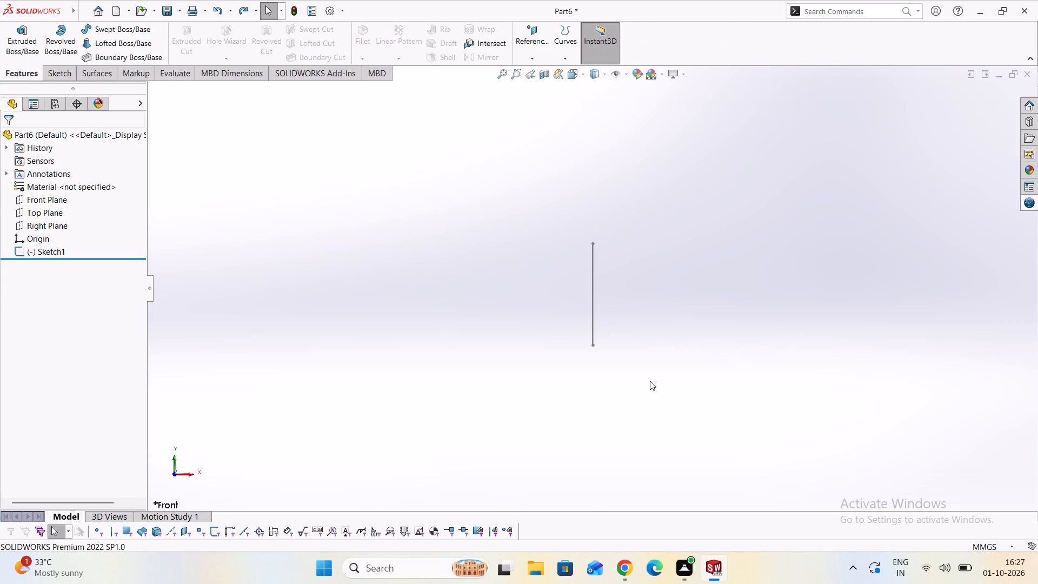
# Undo the 100 mm dimension, the vertical line and its sketch to clear the part.
pyautogui.hotkey('ctrl', 'z')
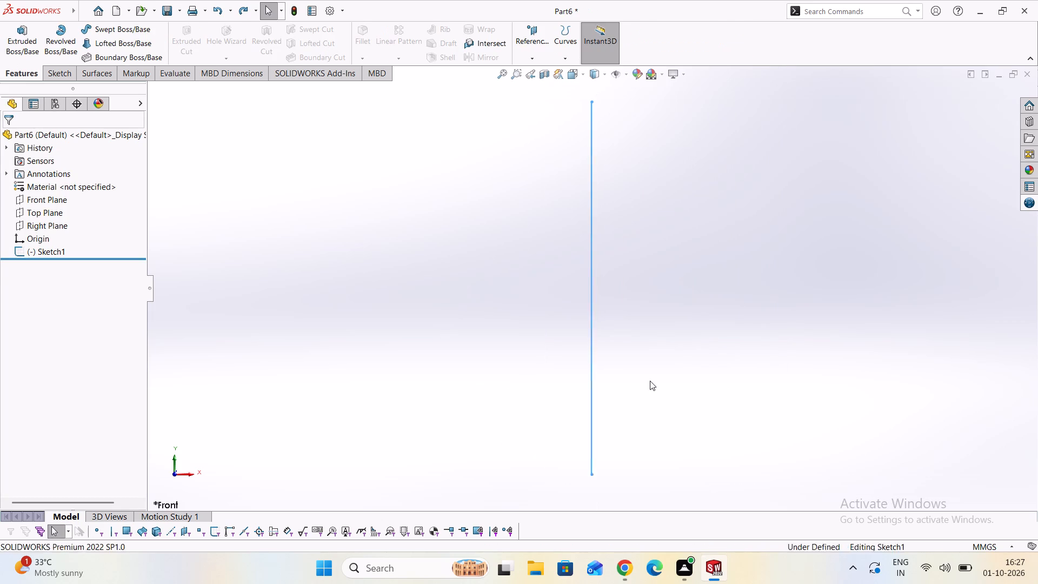
pyautogui.hotkey('ctrl', 'z')
pyautogui.hotkey('ctrl', 'z')
pyautogui.hotkey('ctrl', 'z')
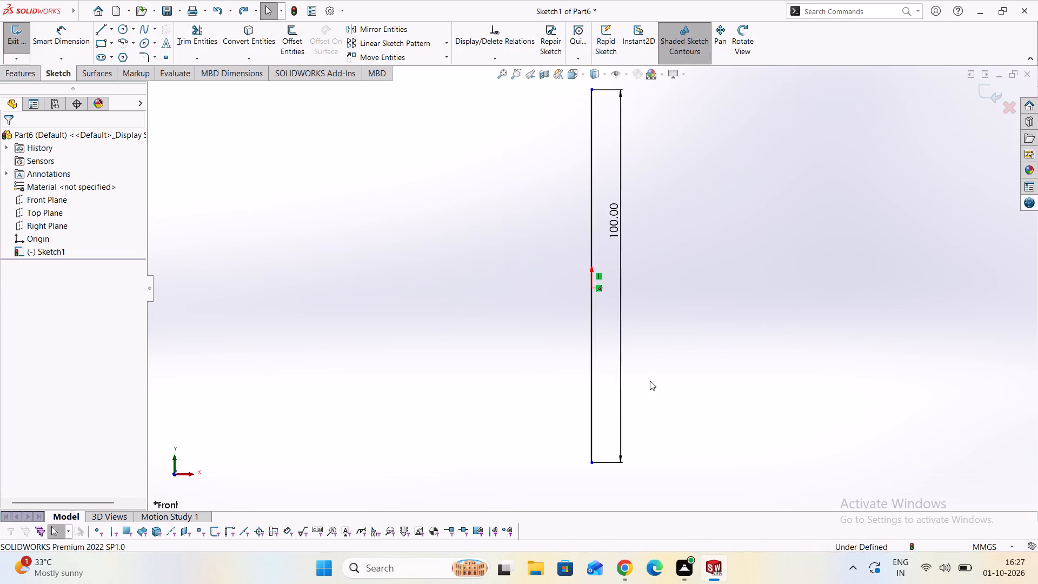
pyautogui.hotkey('ctrl', 'z')
pyautogui.hotkey('ctrl', 'z')
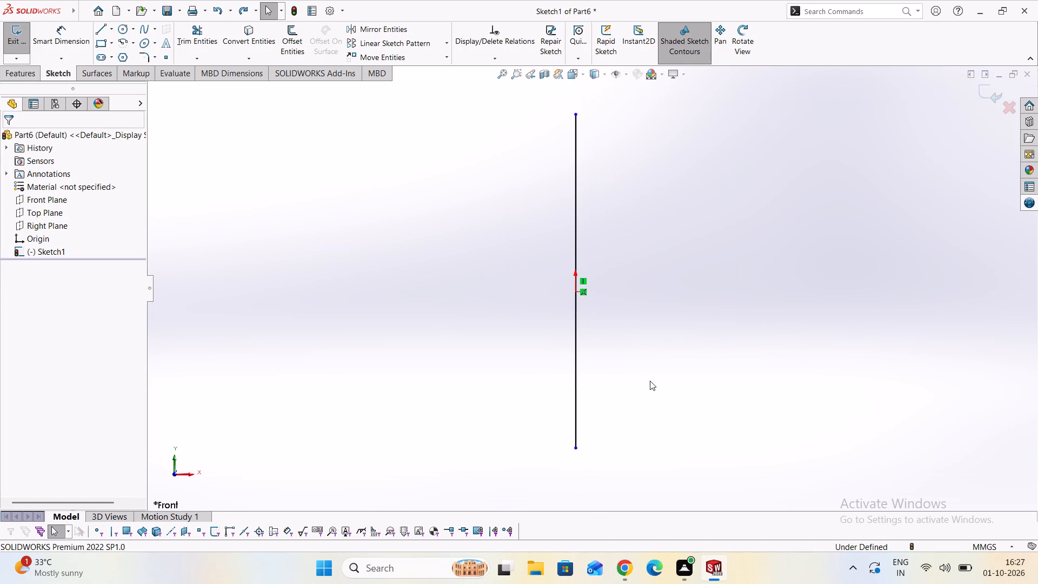
pyautogui.hotkey('ctrl', 'z')
pyautogui.hotkey('ctrl', 'z')
pyautogui.scroll(-3, 650, 381)
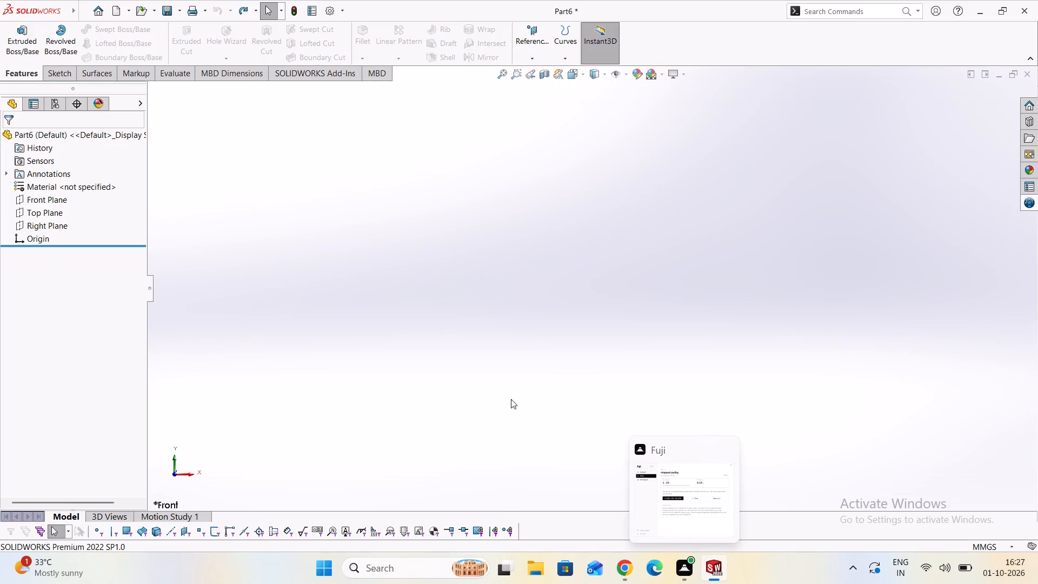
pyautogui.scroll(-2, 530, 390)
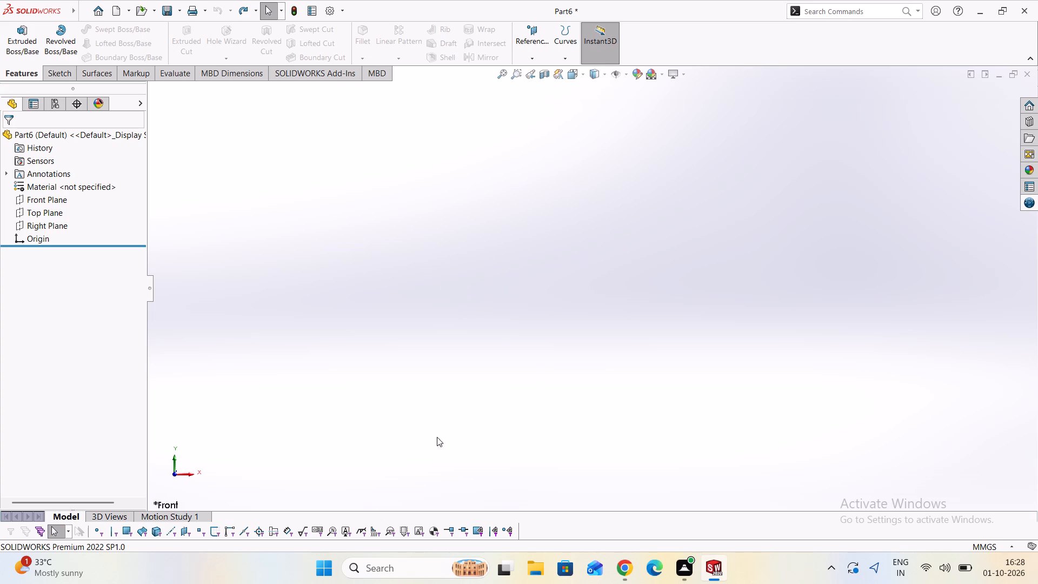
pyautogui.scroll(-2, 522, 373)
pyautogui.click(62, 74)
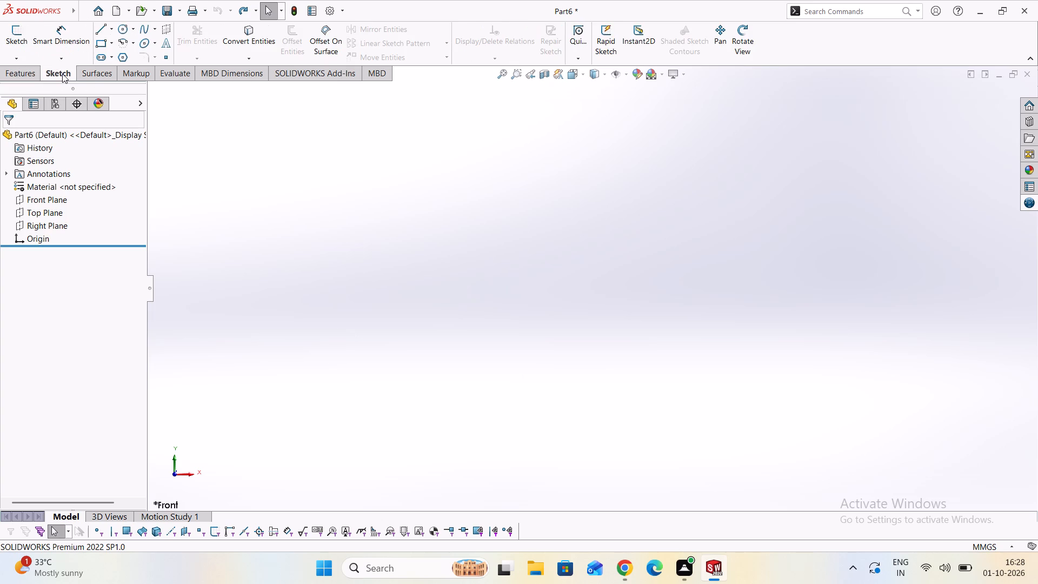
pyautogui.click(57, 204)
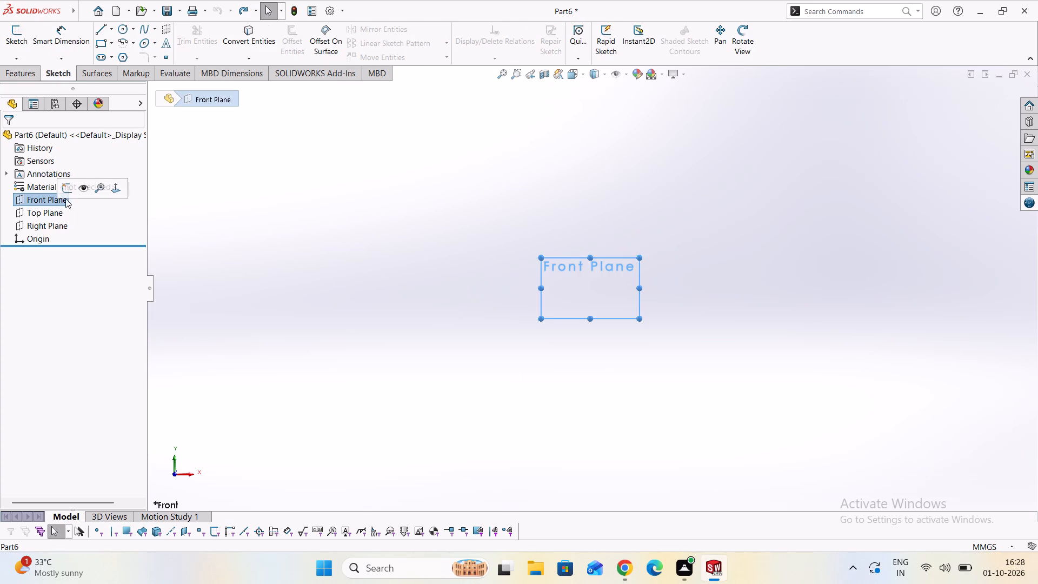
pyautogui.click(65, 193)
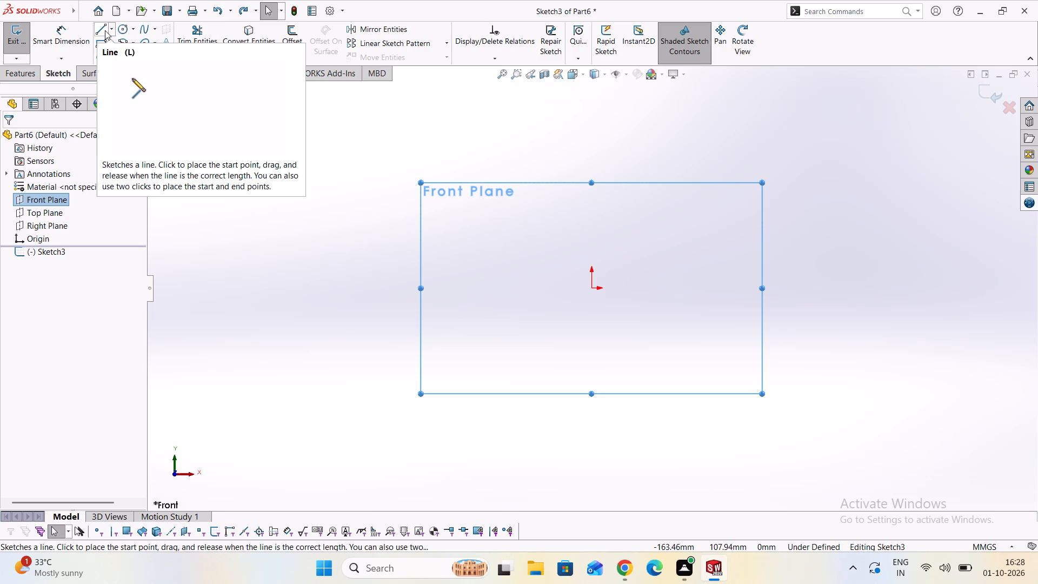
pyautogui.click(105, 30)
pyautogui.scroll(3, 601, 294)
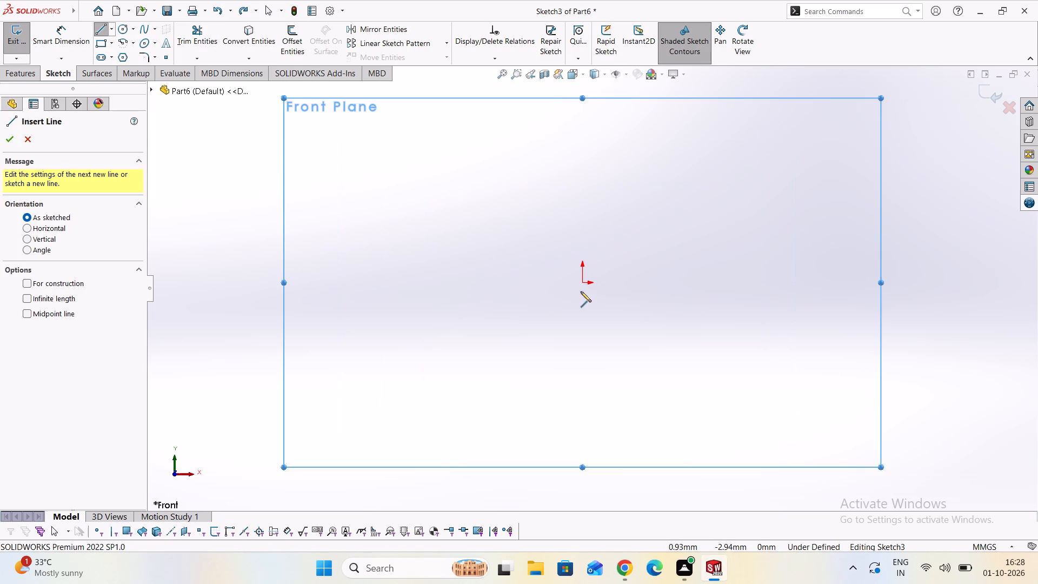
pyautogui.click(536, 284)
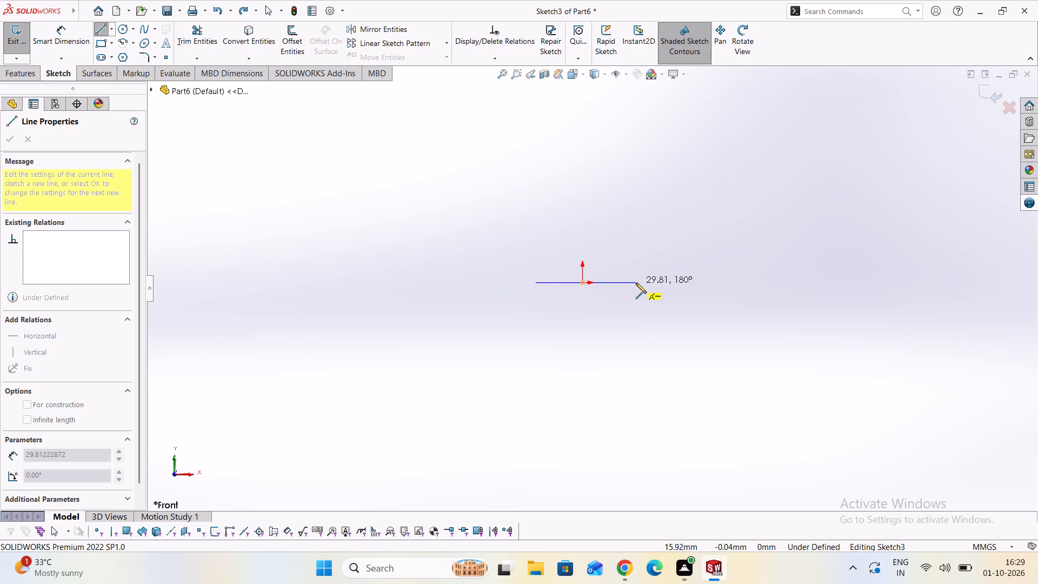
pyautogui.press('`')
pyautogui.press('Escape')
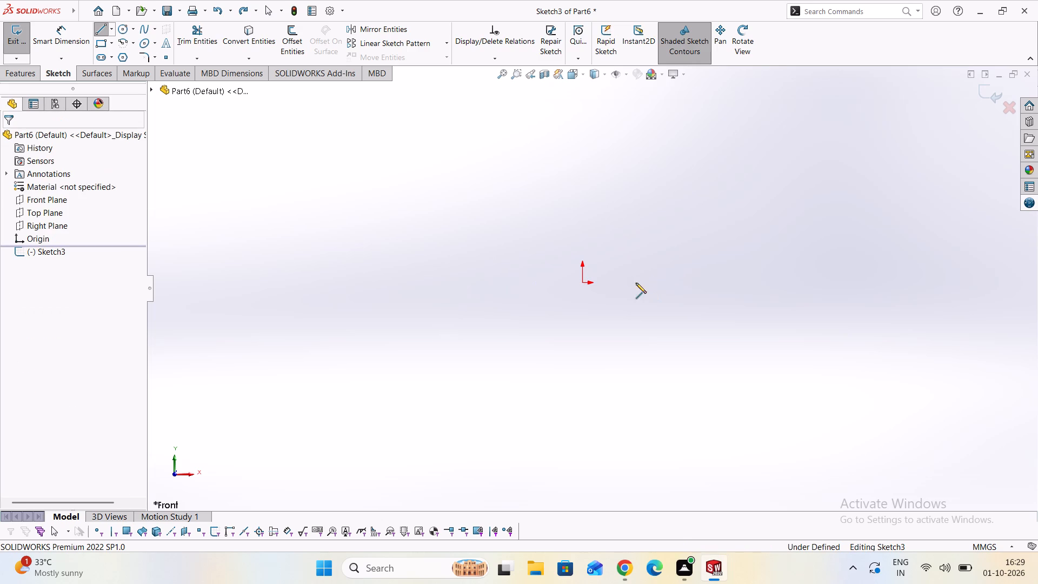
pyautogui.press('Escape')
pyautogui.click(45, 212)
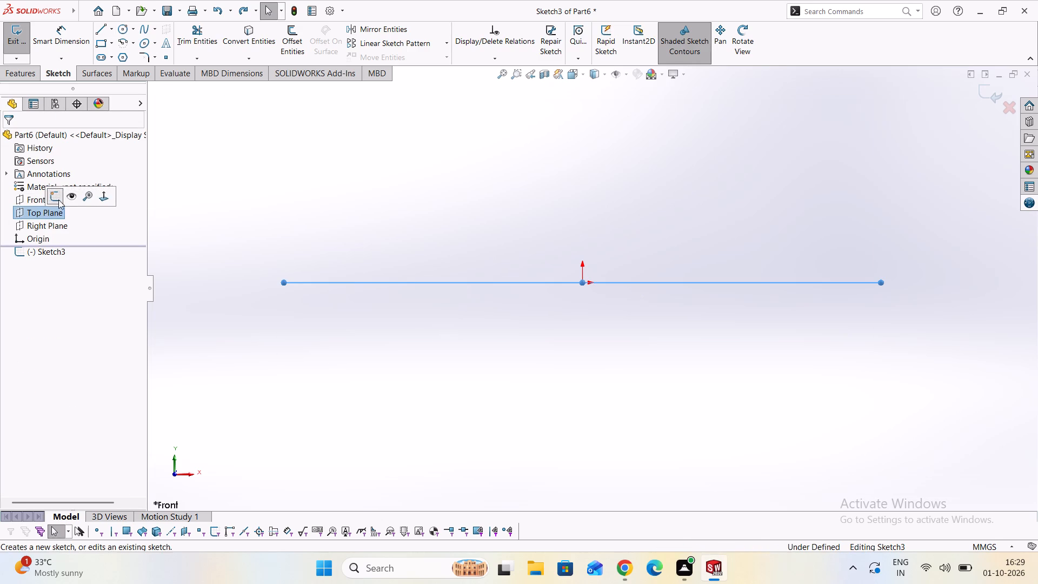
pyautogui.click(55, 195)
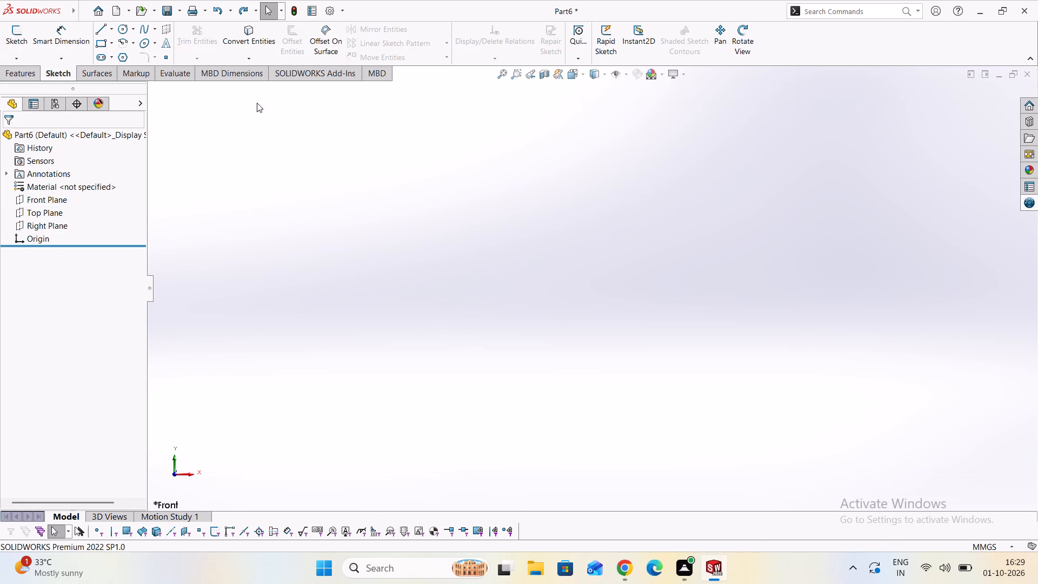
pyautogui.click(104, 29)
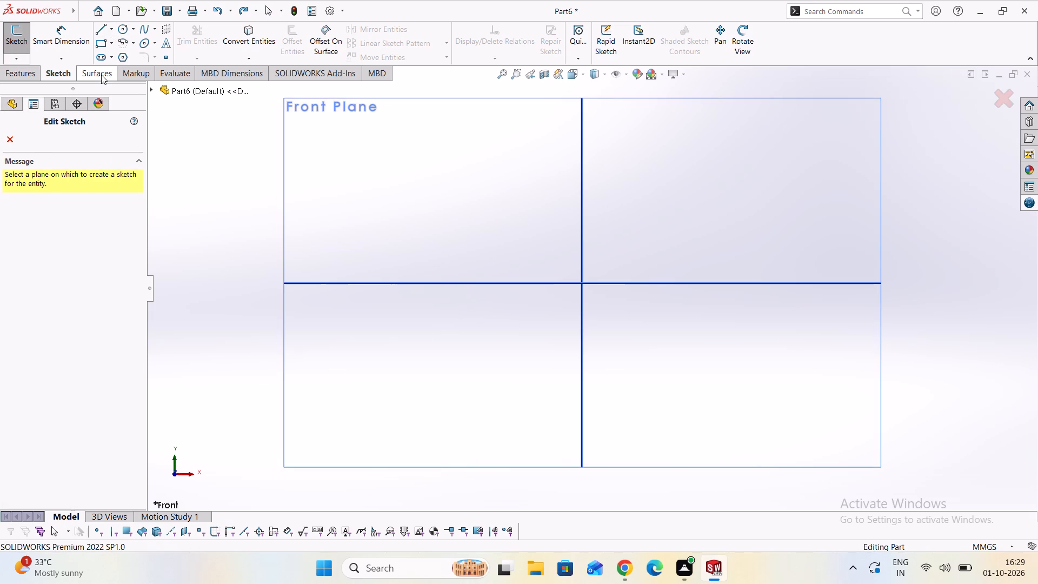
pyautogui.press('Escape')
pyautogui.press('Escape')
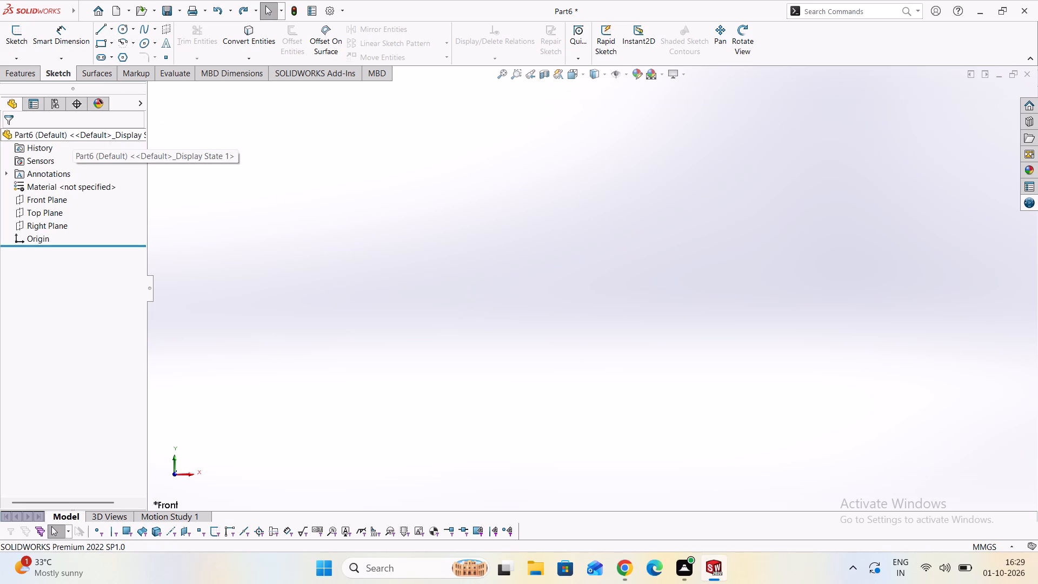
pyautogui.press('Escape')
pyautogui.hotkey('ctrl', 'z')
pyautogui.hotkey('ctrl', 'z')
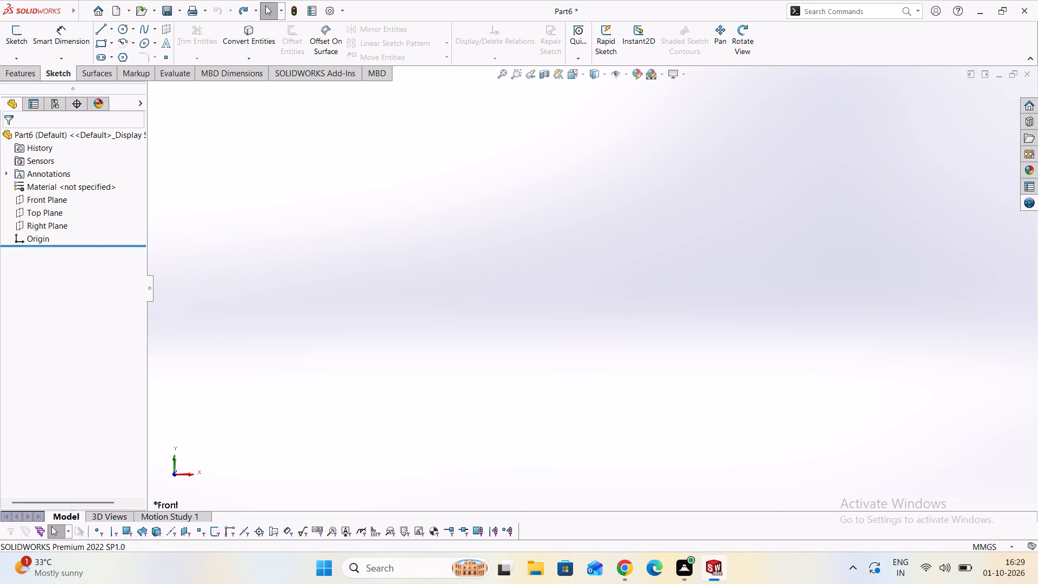
# Start a new line sketch on the Top Plane.
pyautogui.click(115, 32)
pyautogui.click(118, 47)
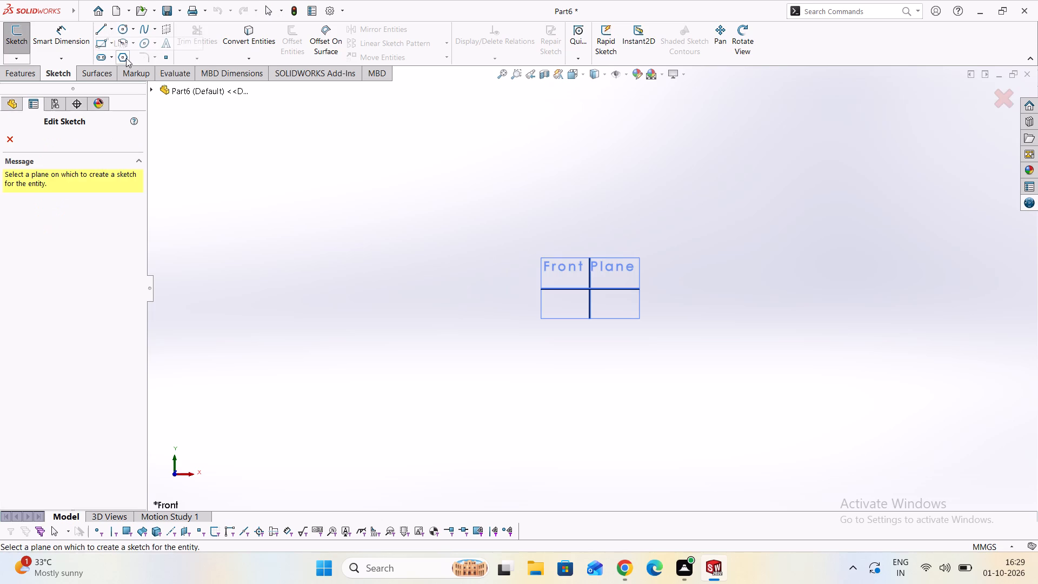
pyautogui.click(111, 27)
pyautogui.click(122, 59)
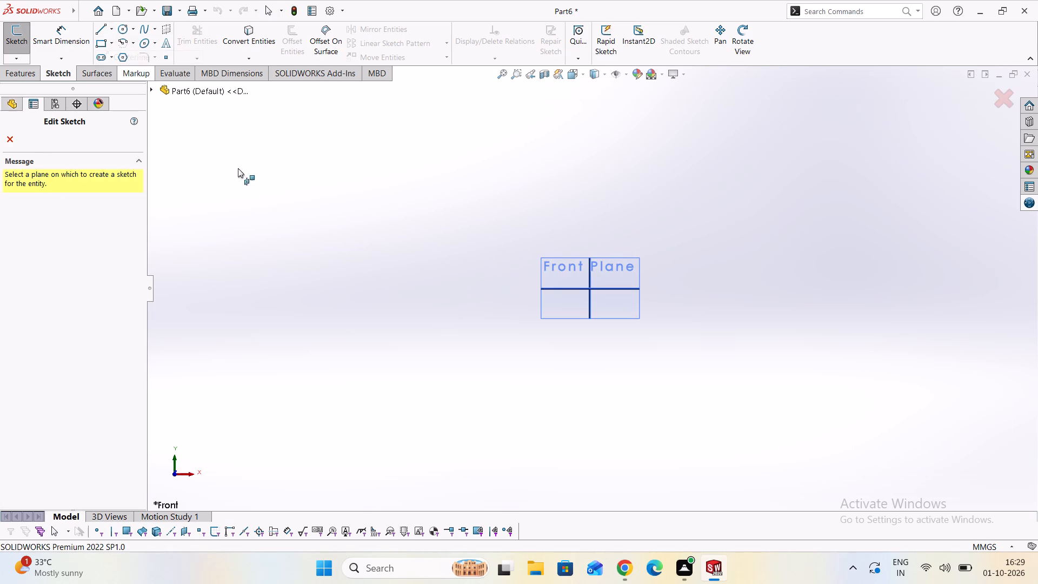
pyautogui.moveTo(551, 311); pyautogui.dragTo(558, 422, button='middle')
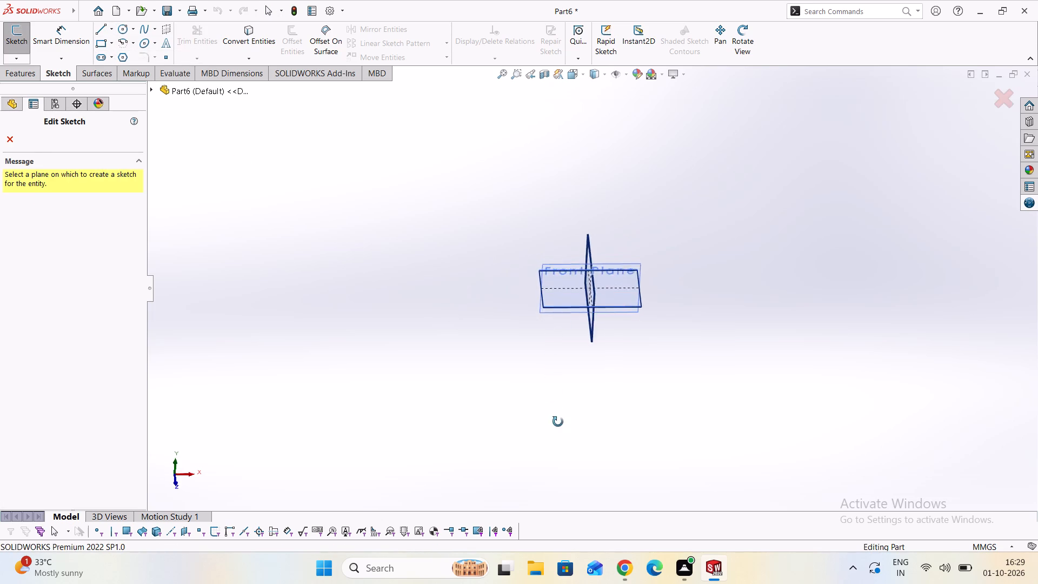
pyautogui.moveTo(558, 422); pyautogui.dragTo(932, 537, button='middle')
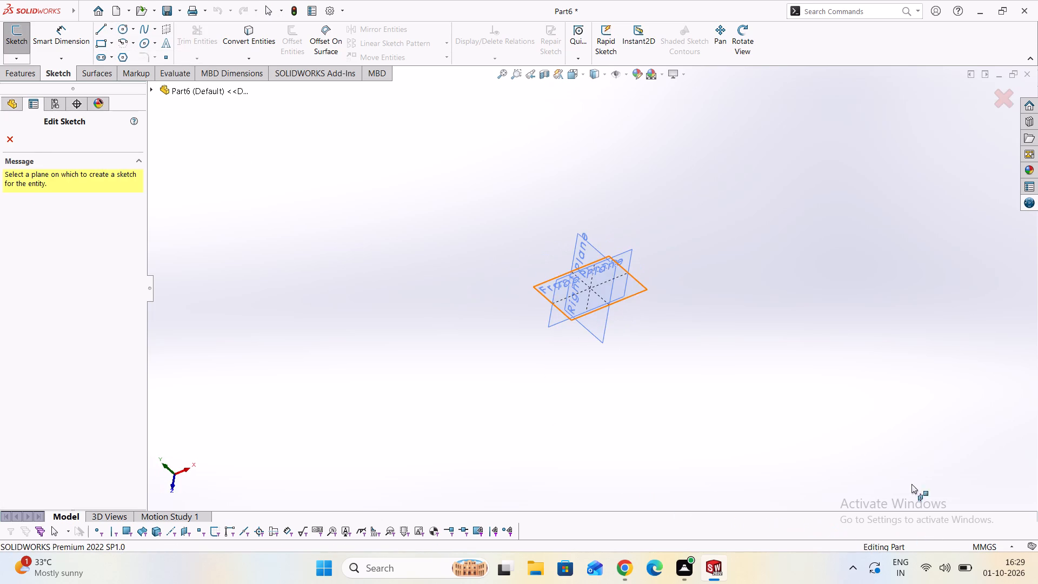
pyautogui.scroll(4, 590, 240)
pyautogui.scroll(-3, 530, 302)
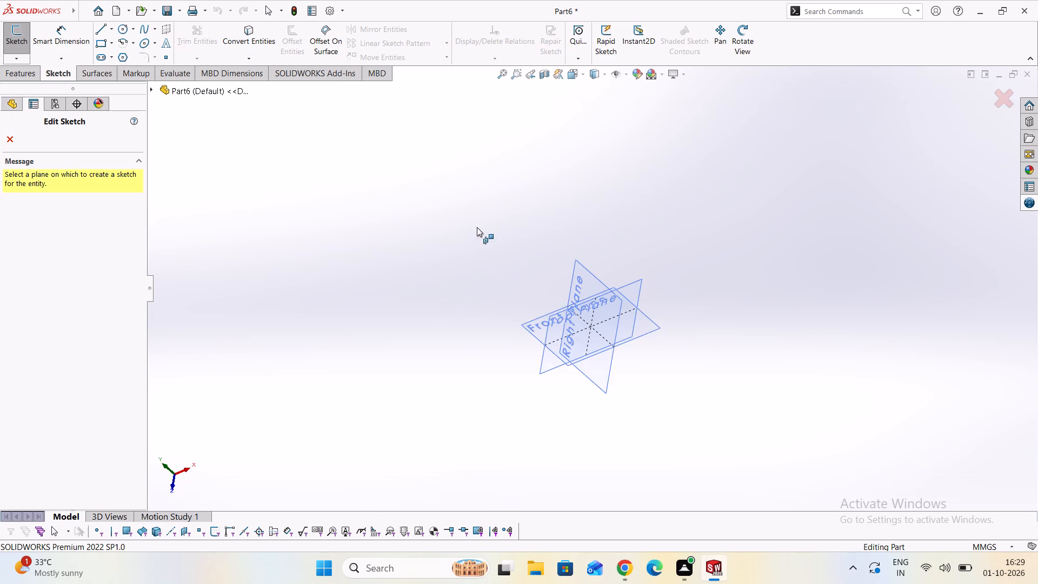
pyautogui.moveTo(483, 230); pyautogui.dragTo(544, 341, button='middle')
pyautogui.doubleClick(560, 304)
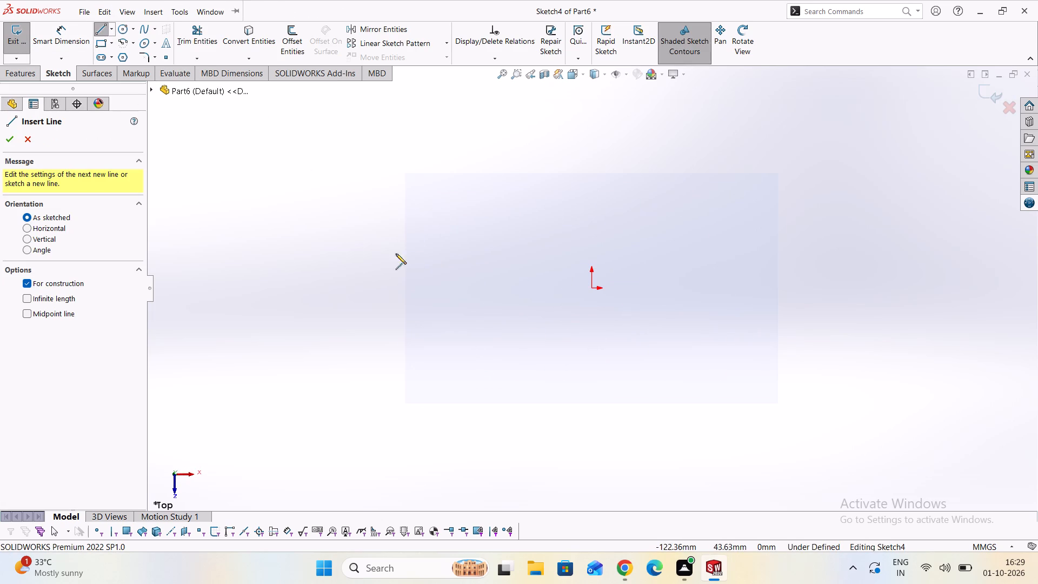
# Sketch an inverted-T outline from a horizontal base through the origin, about 47 mm long, around to the raised centre's left side, about 18 mm tall.
pyautogui.click(552, 289)
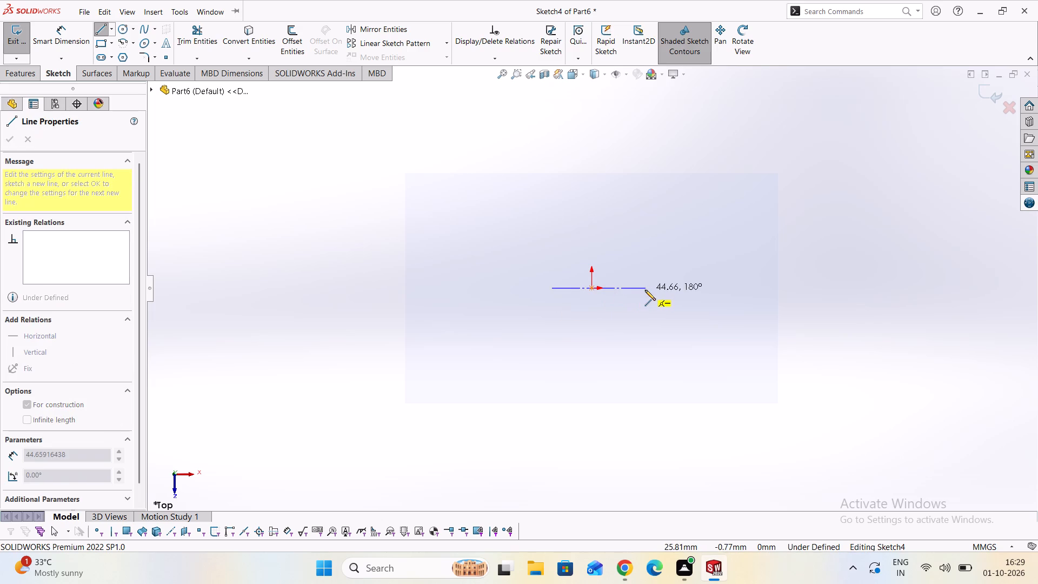
pyautogui.press('Escape')
pyautogui.click(109, 29)
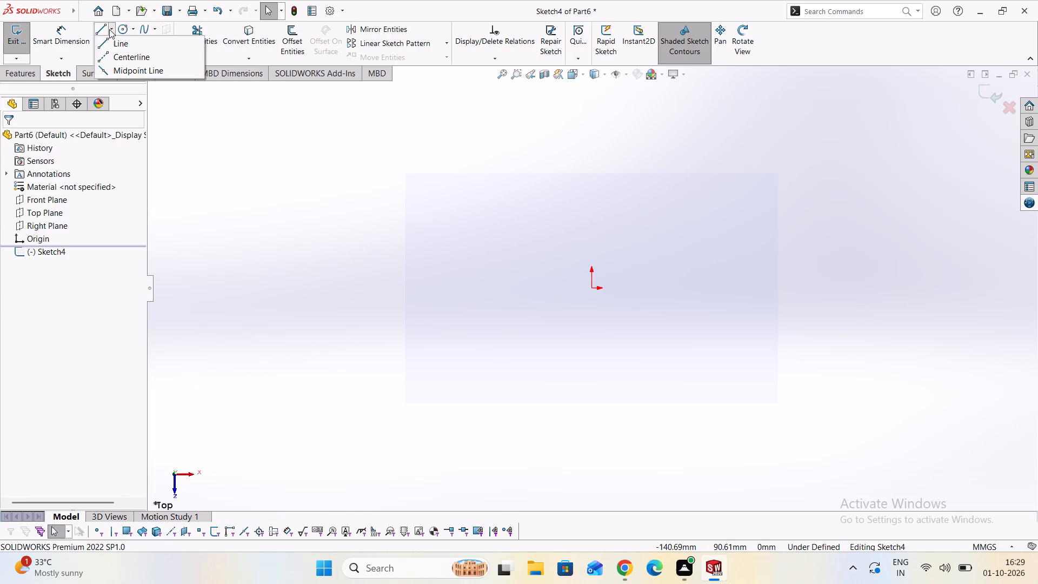
pyautogui.click(121, 49)
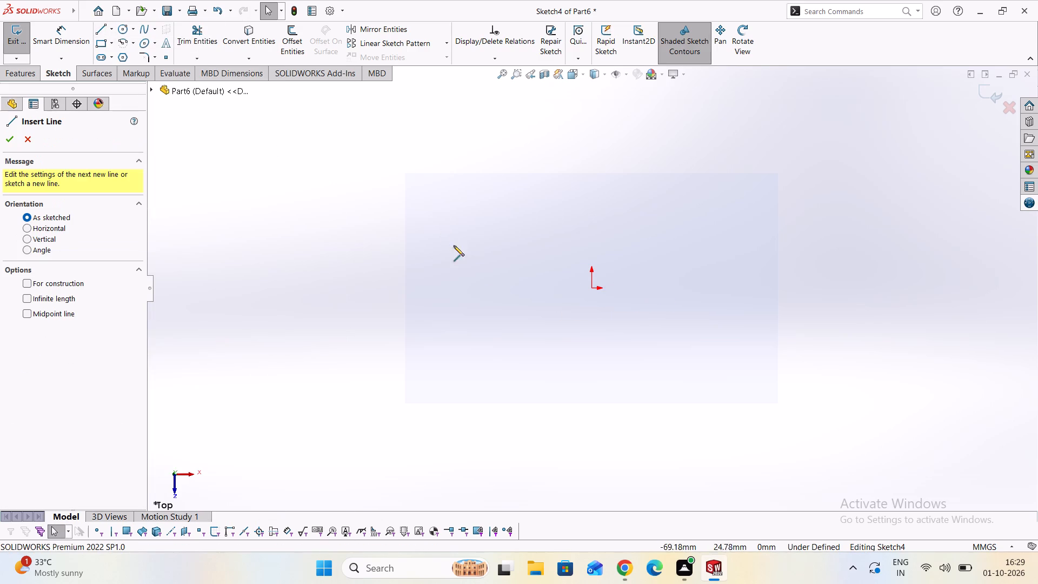
pyautogui.click(555, 286)
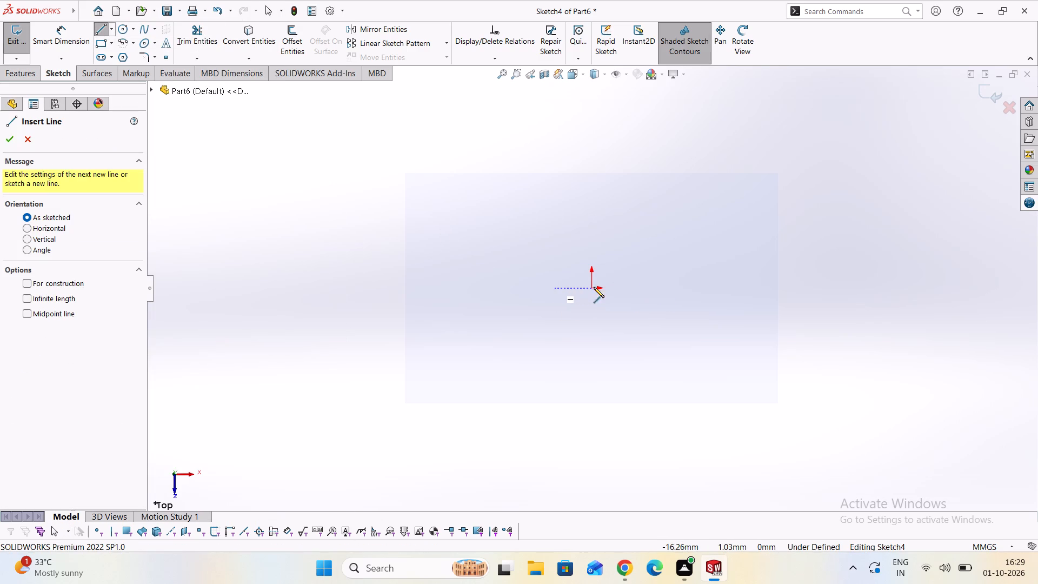
pyautogui.click(653, 288)
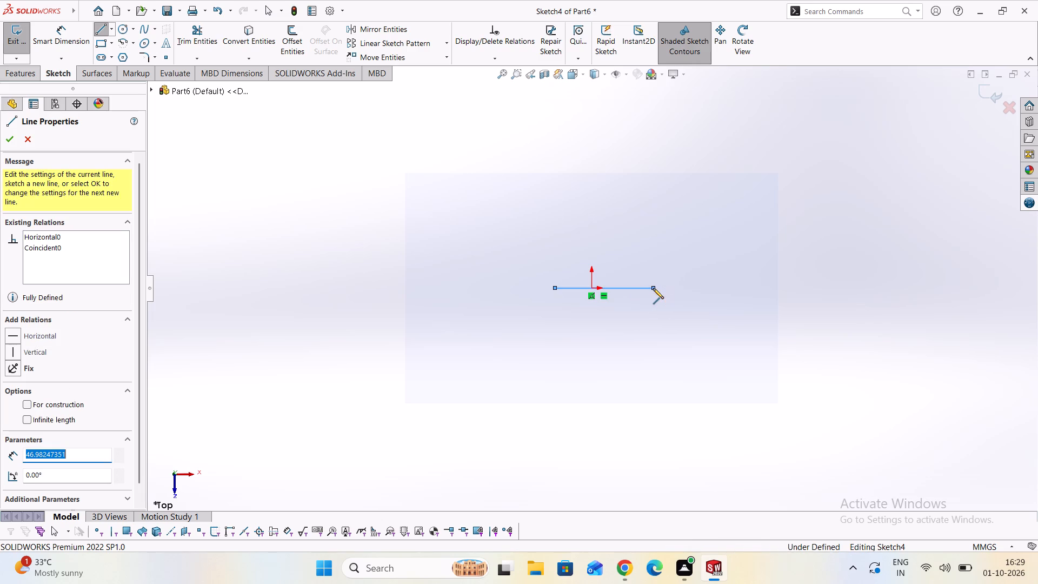
pyautogui.click(653, 254)
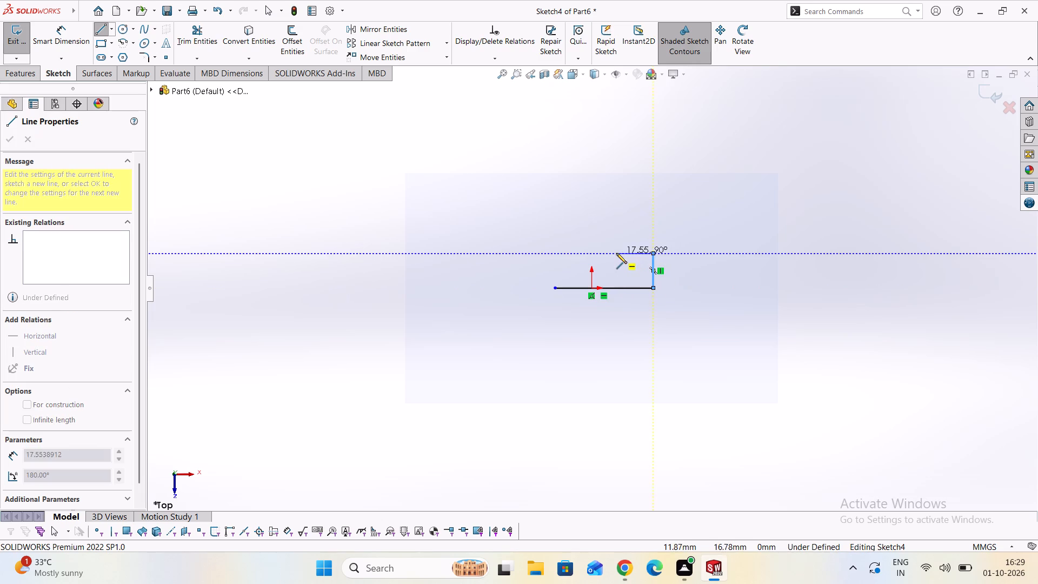
pyautogui.click(616, 253)
pyautogui.click(615, 216)
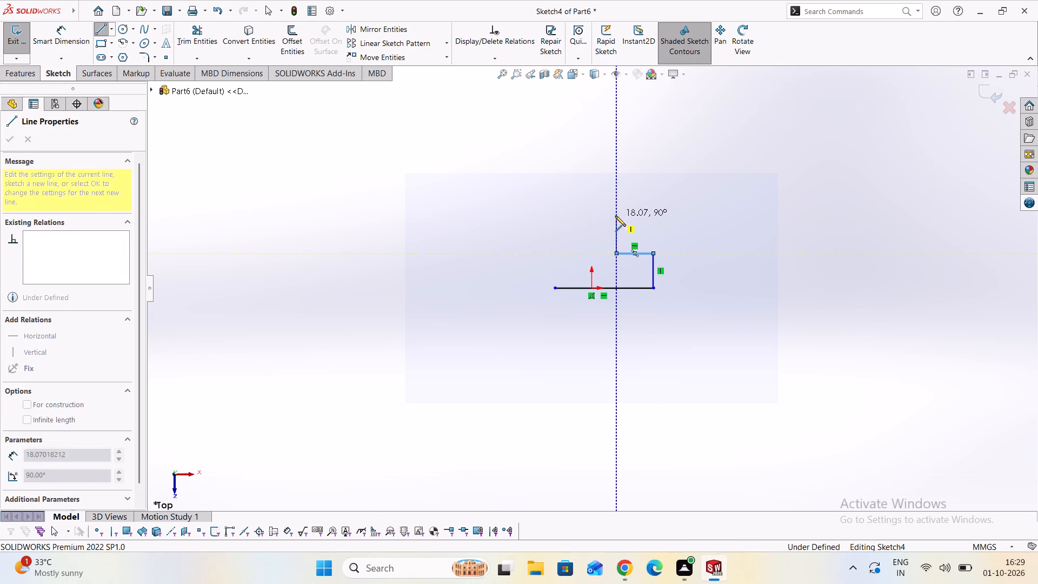
pyautogui.click(570, 216)
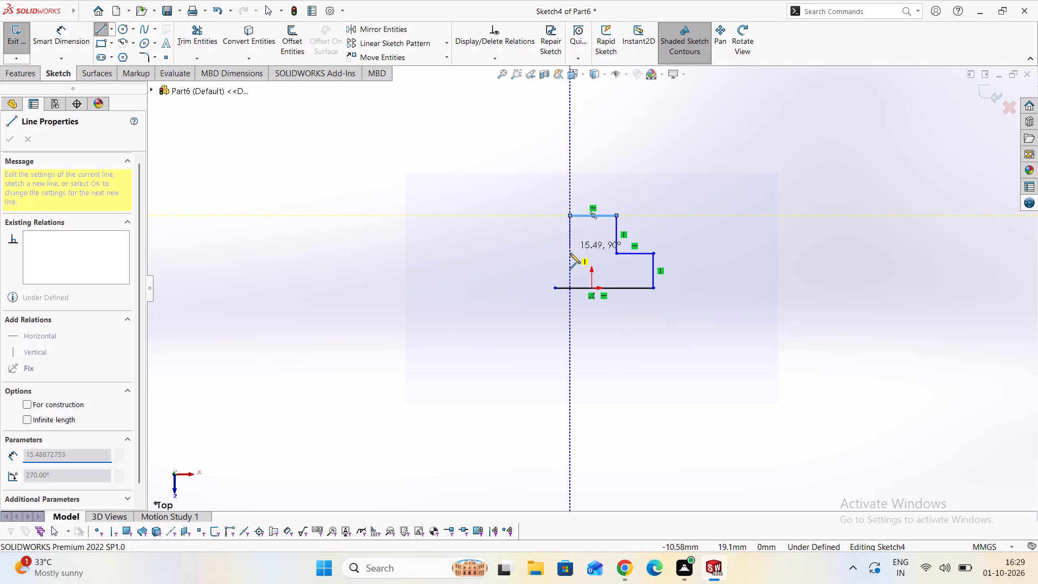
pyautogui.click(570, 253)
pyautogui.click(541, 255)
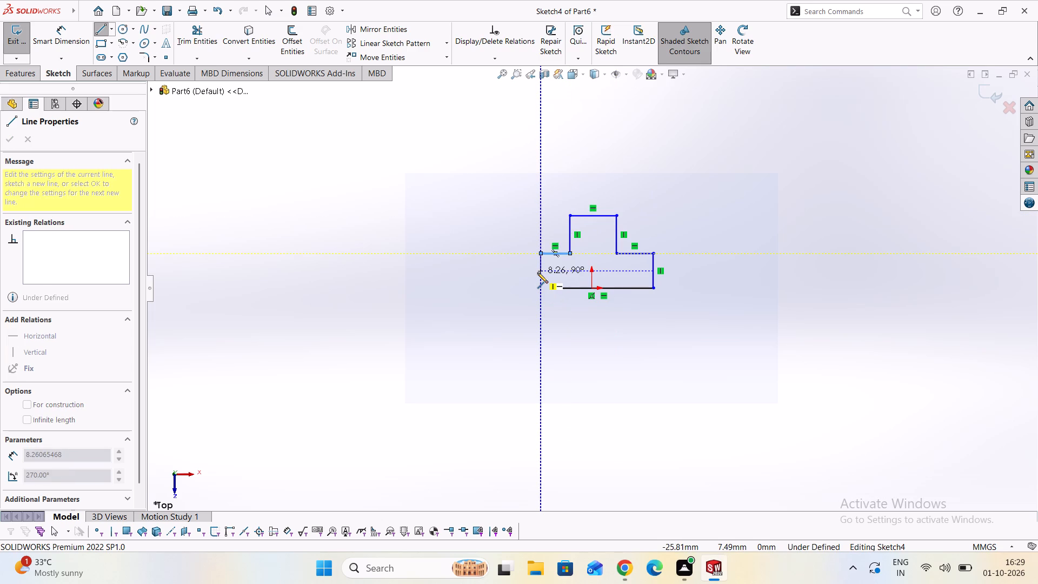
pyautogui.hotkey('ctrl', 'z')
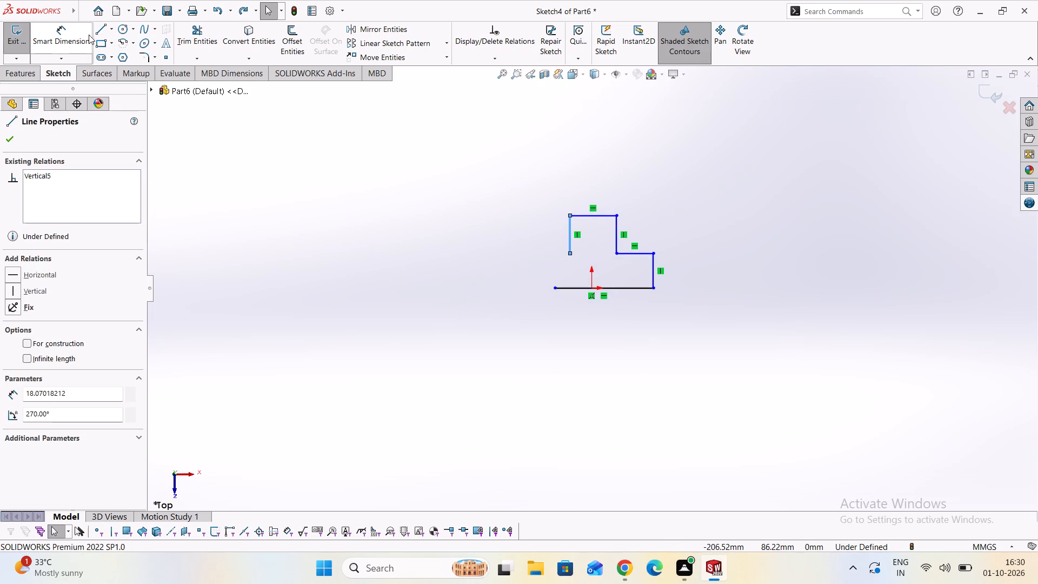
# Close the profile with a left shoulder about 7 mm wide and a vertical side about 16.5 mm tall down to the base endpoint.
pyautogui.click(97, 28)
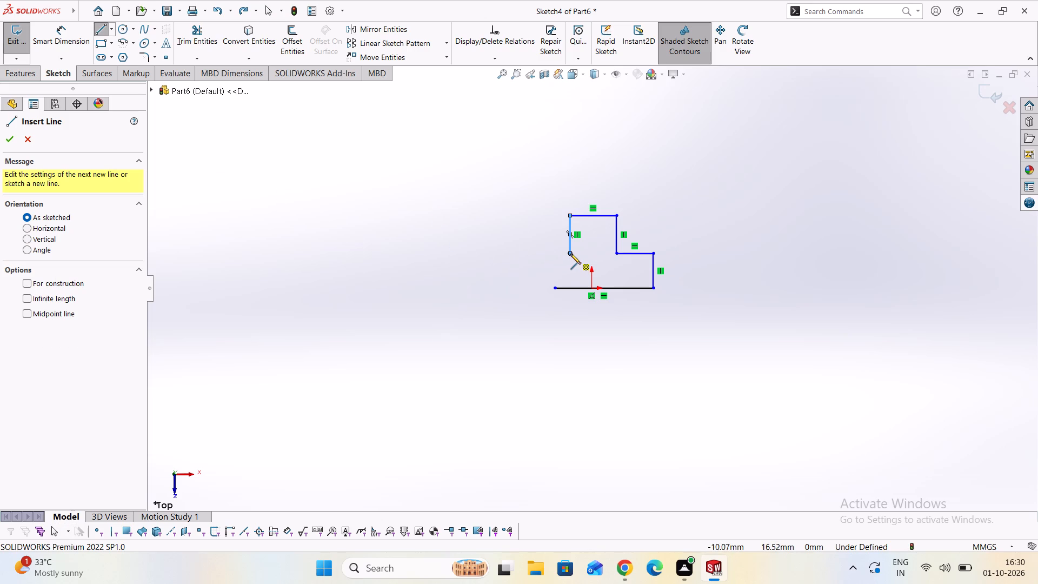
pyautogui.click(570, 254)
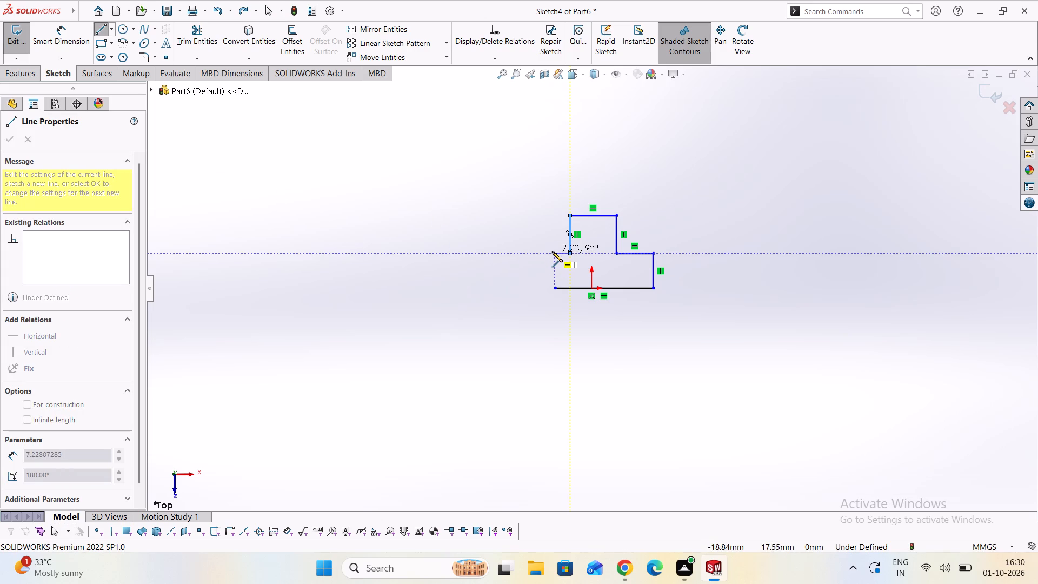
pyautogui.click(552, 251)
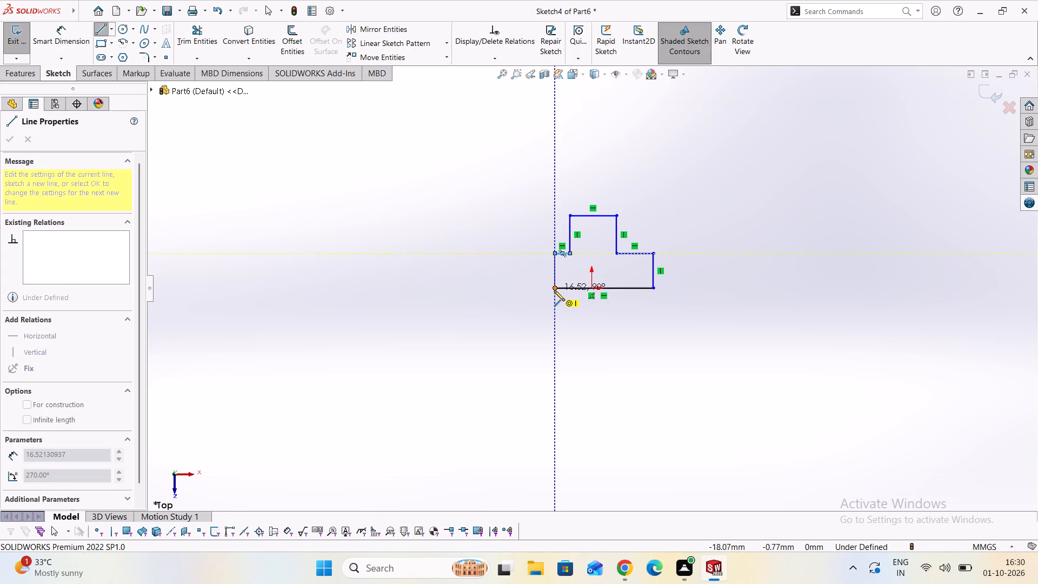
pyautogui.click(554, 290)
pyautogui.press('Escape')
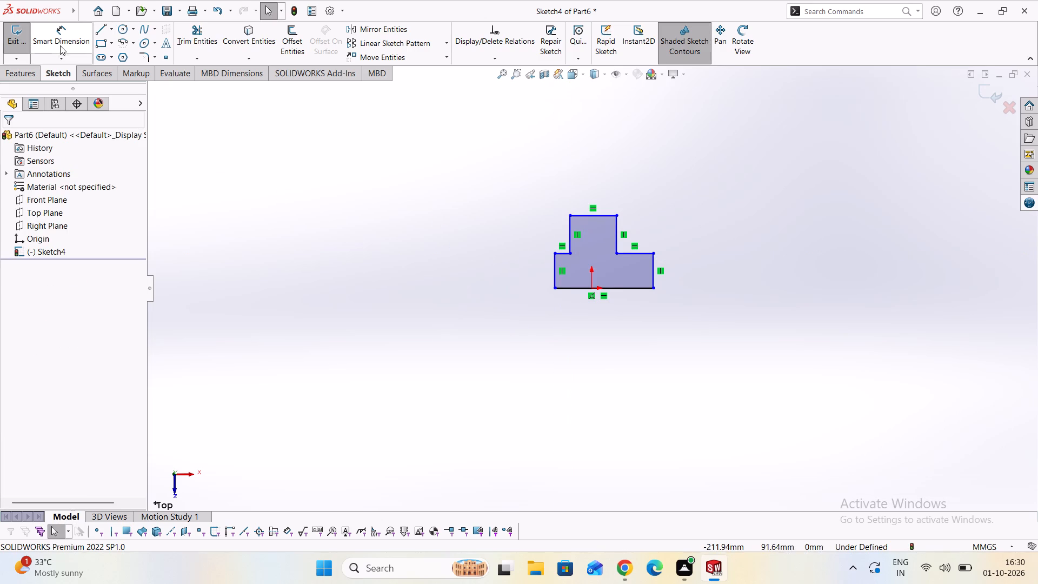
# Dimension the inverted-T profile's horizontal base line to 90 mm, placing the dimension below the profile.
pyautogui.click(56, 39)
pyautogui.scroll(2, 606, 283)
pyautogui.click(615, 292)
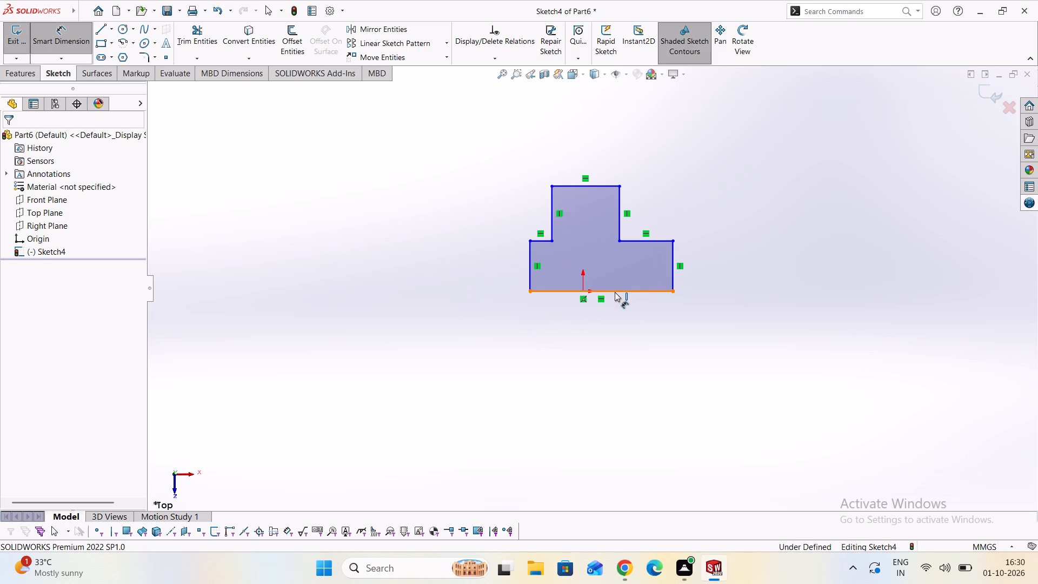
pyautogui.click(597, 375)
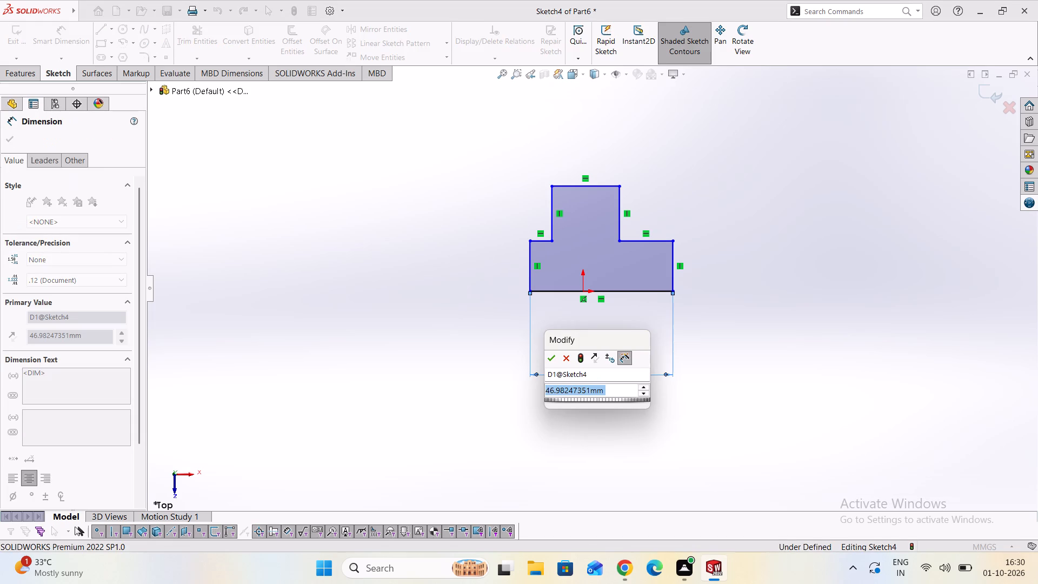
pyautogui.write('90')
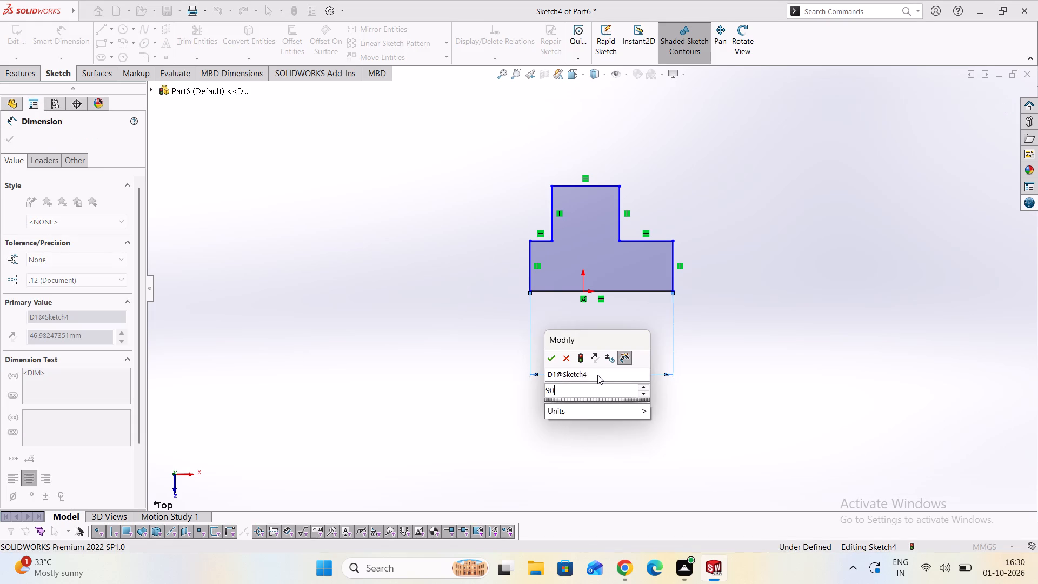
pyautogui.press('Return')
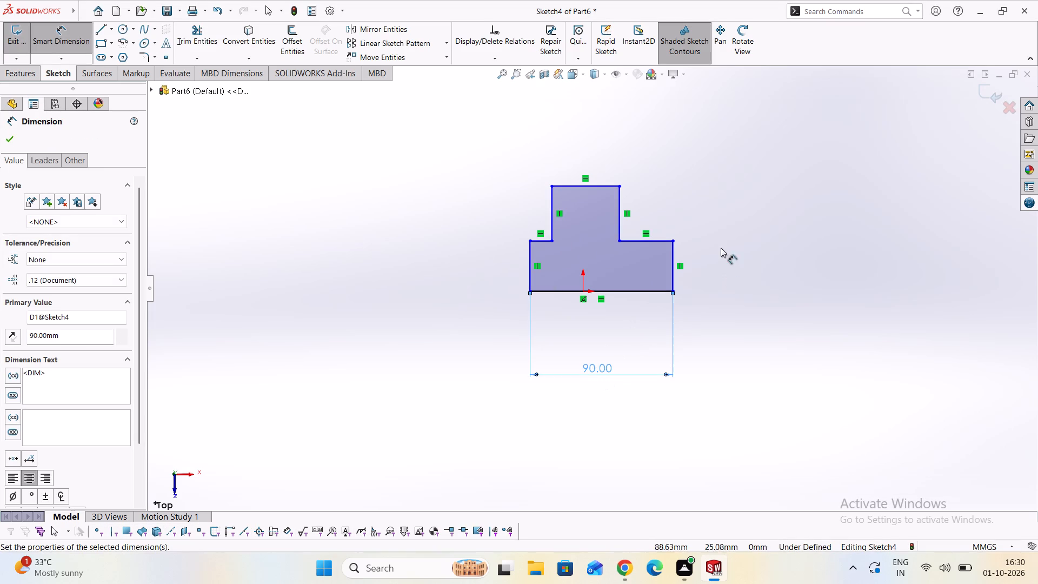
# Dimension the base's right vertical side and the raised centre's right vertical side to 25 mm each.
pyautogui.click(674, 275)
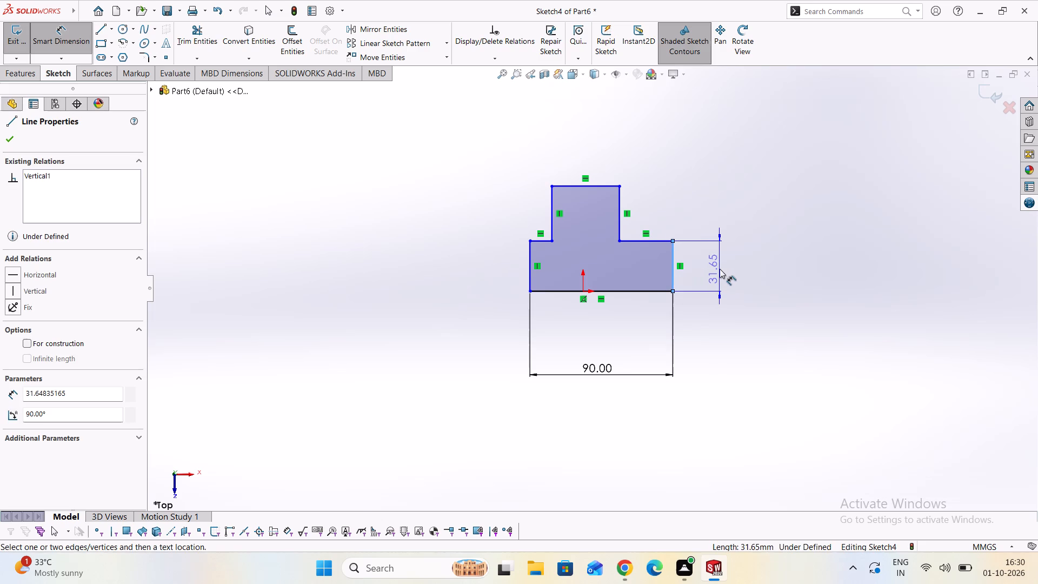
pyautogui.click(720, 269)
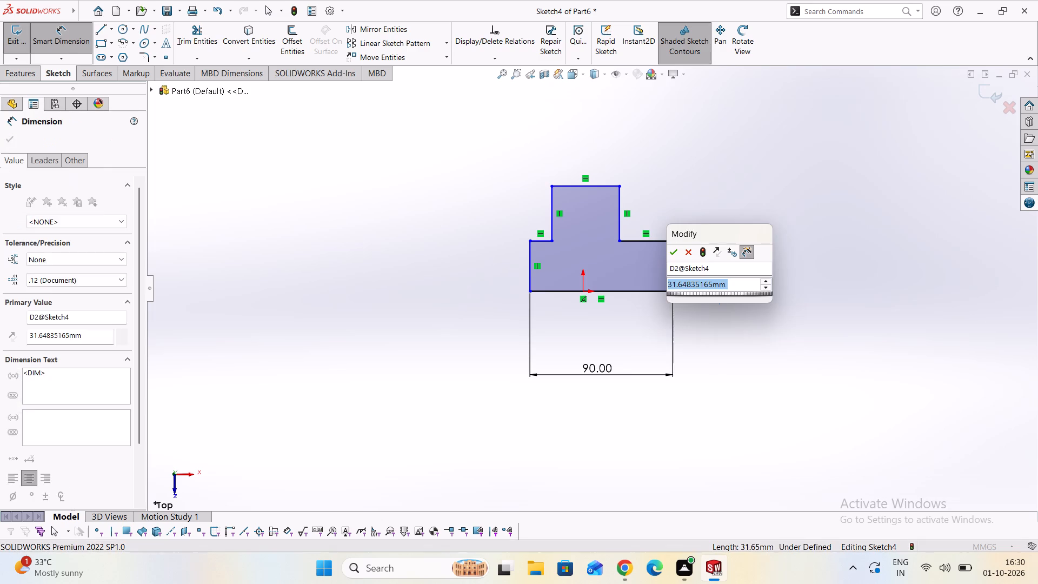
pyautogui.write('25')
pyautogui.press('Return')
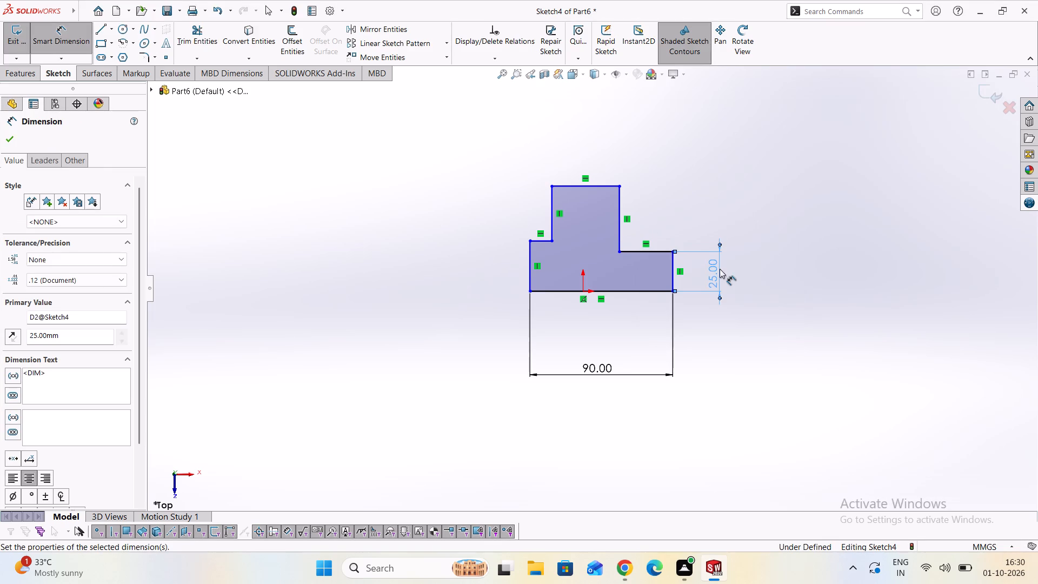
pyautogui.click(618, 220)
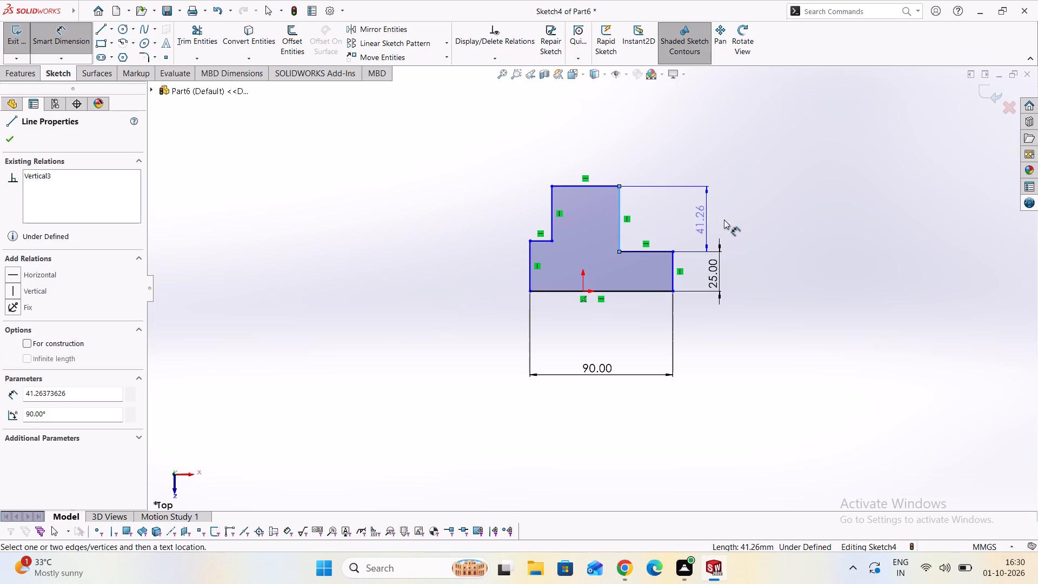
pyautogui.click(718, 227)
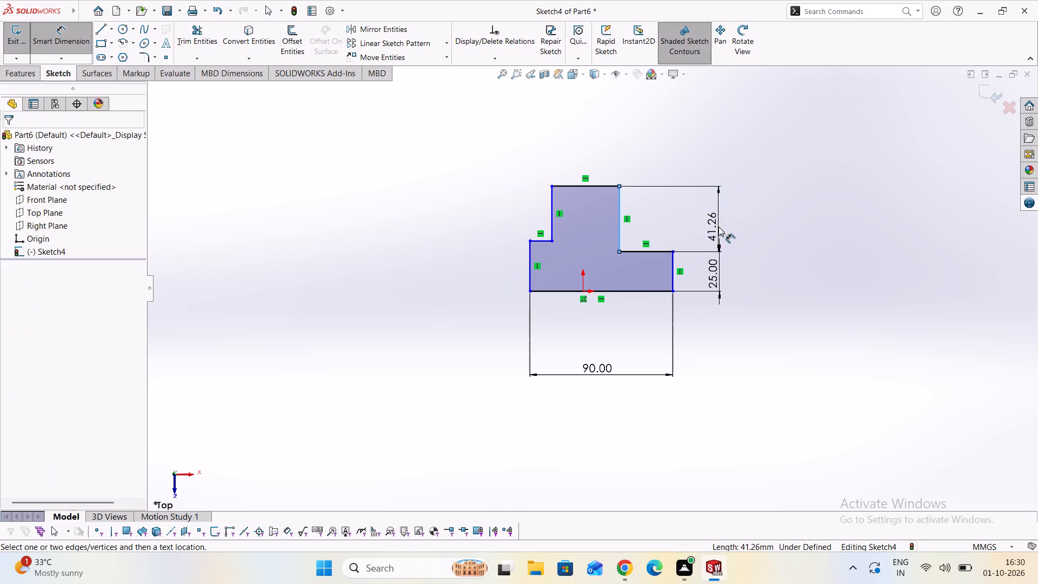
pyautogui.write('25')
pyautogui.press('Return')
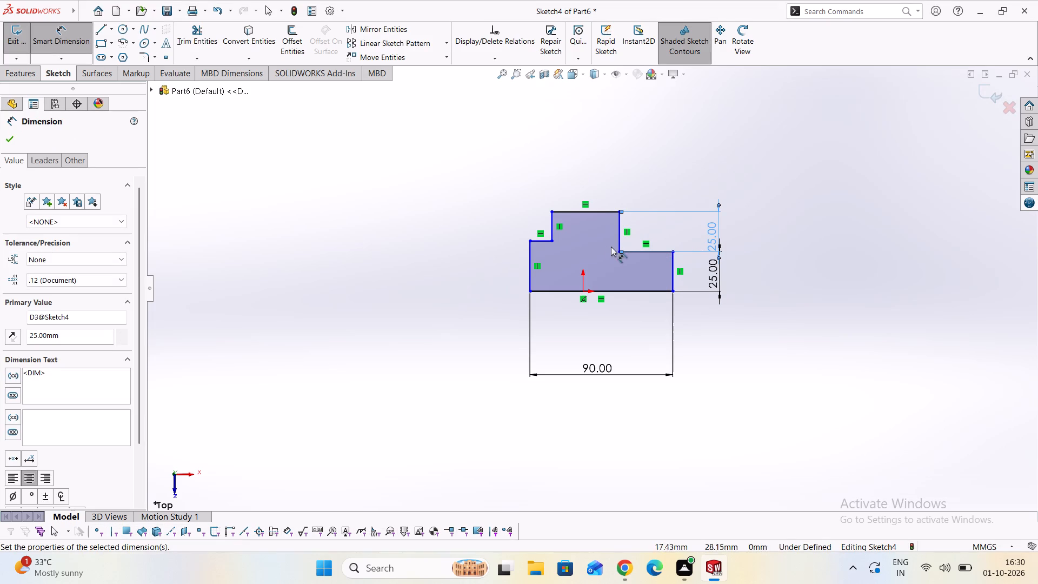
# Dimension the right shoulder and the raised centre's top edge to 30 mm each.
pyautogui.click(642, 252)
pyautogui.click(613, 203)
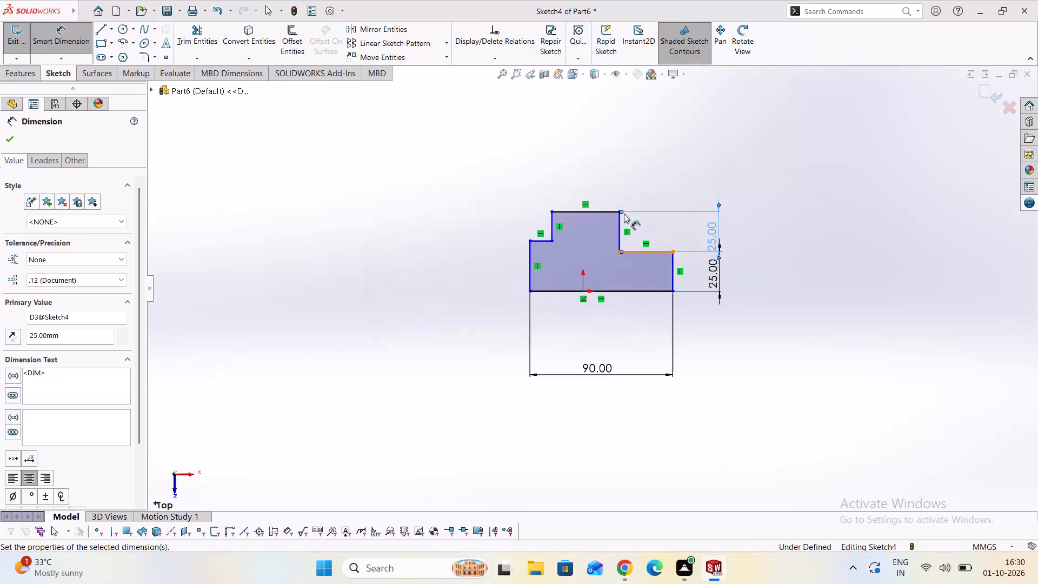
pyautogui.click(650, 250)
pyautogui.click(650, 176)
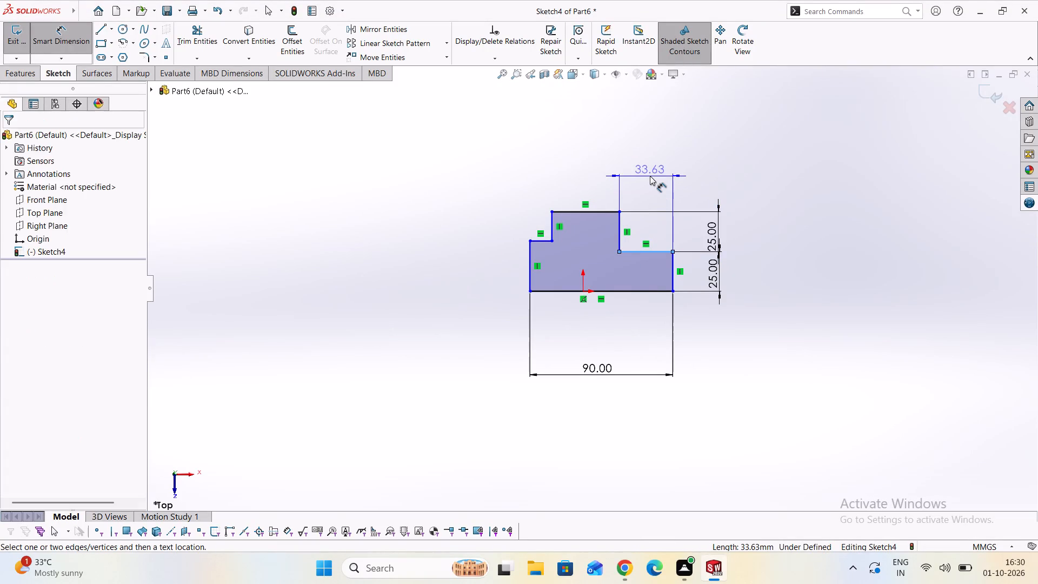
pyautogui.write('30')
pyautogui.press('Return')
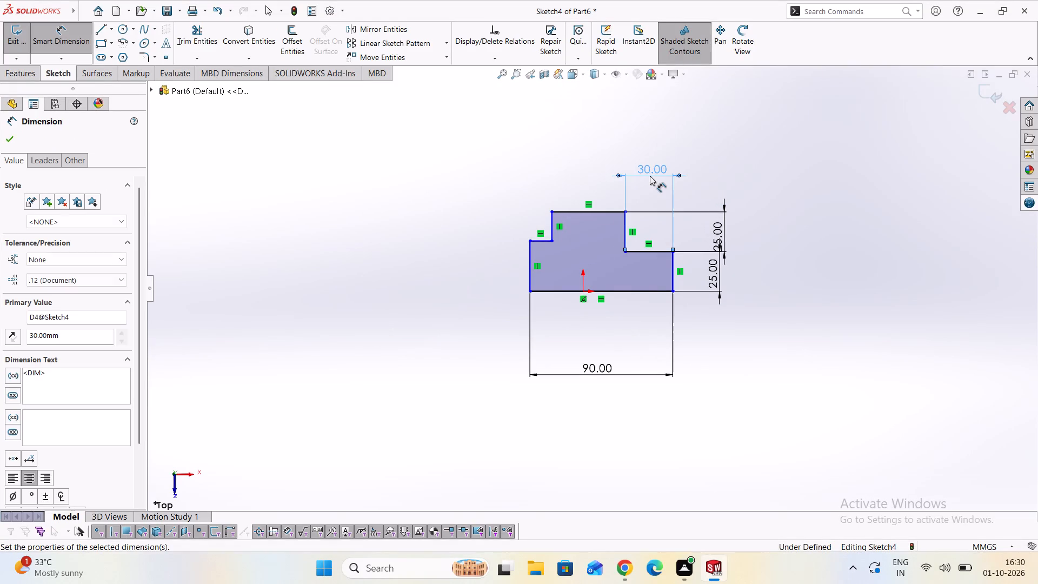
pyautogui.click(597, 211)
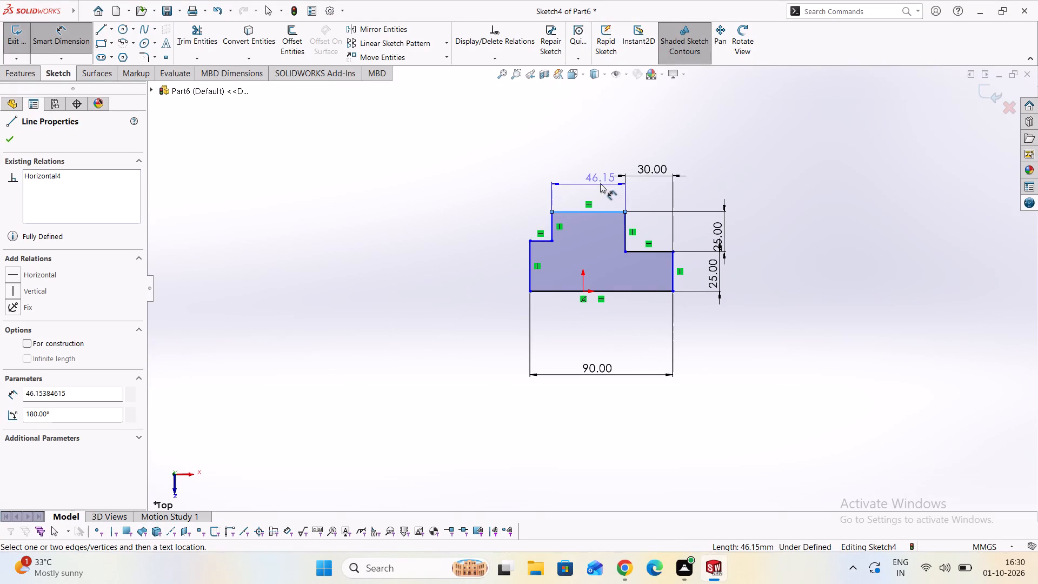
pyautogui.click(602, 177)
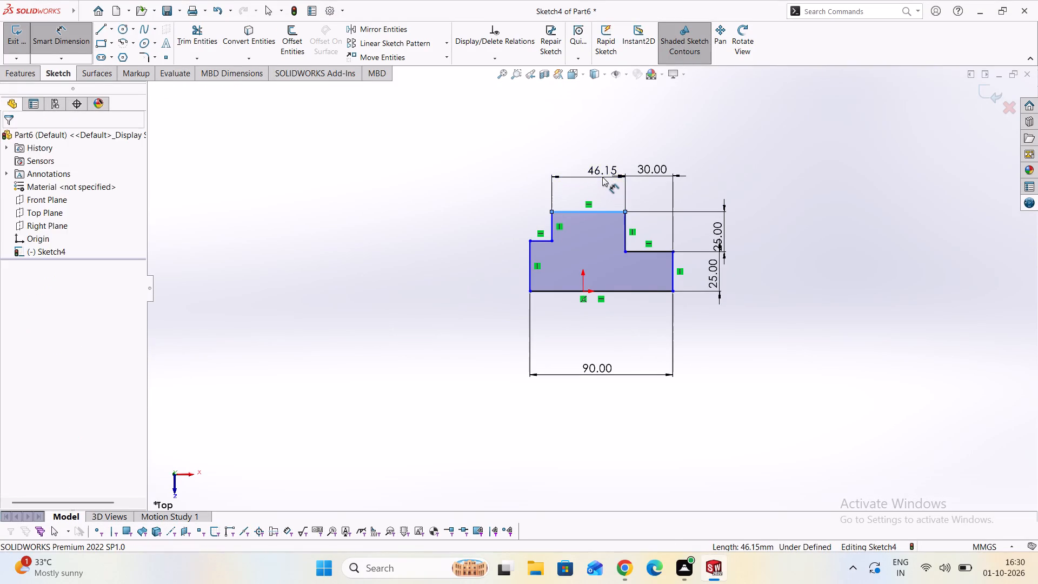
pyautogui.write('30')
pyautogui.press('Return')
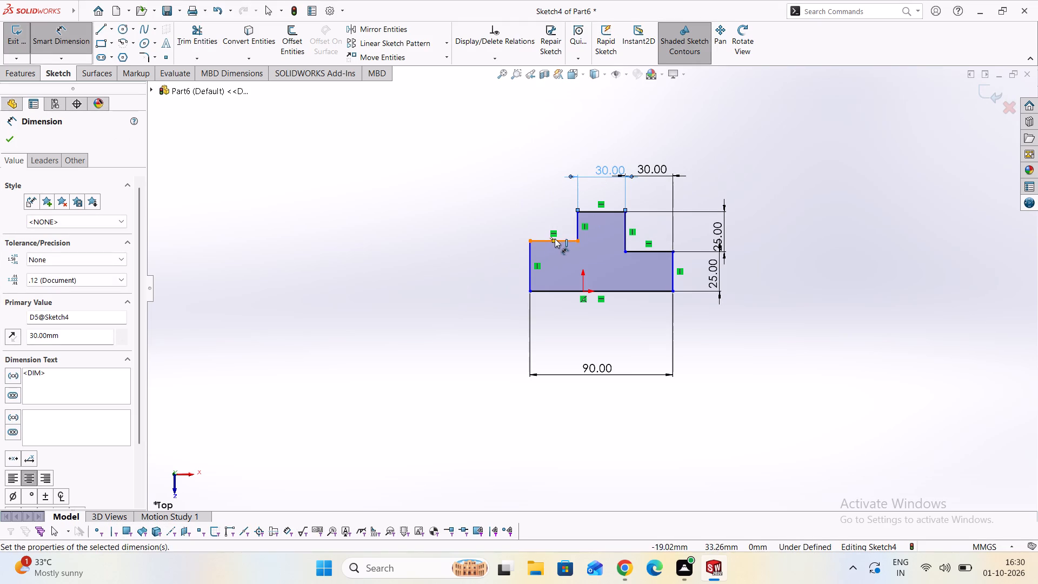
# Dimension the raised centre's left vertical side to 25 mm.
pyautogui.click(577, 227)
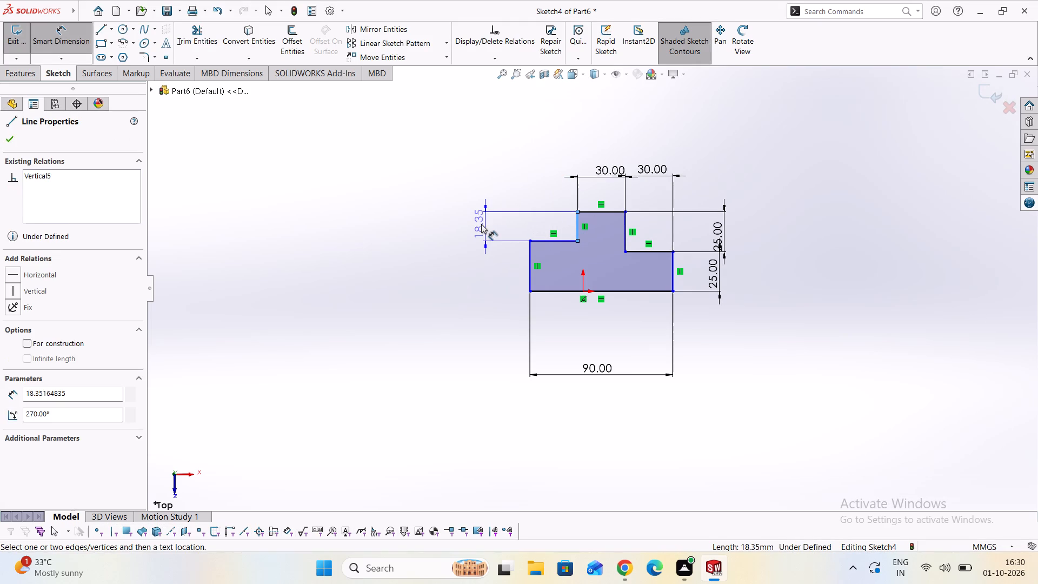
pyautogui.click(481, 224)
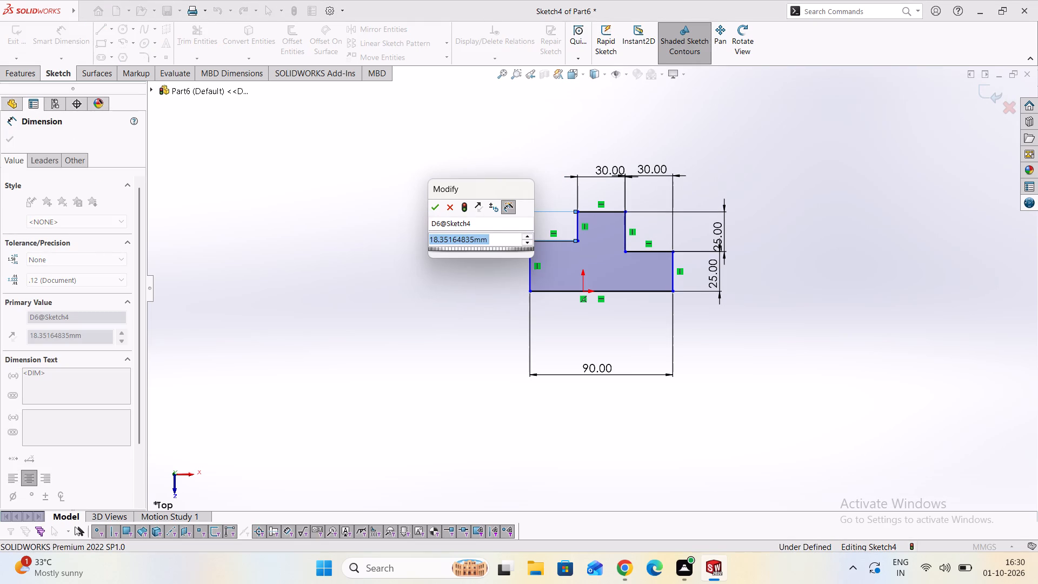
pyautogui.write('25')
pyautogui.press('Return')
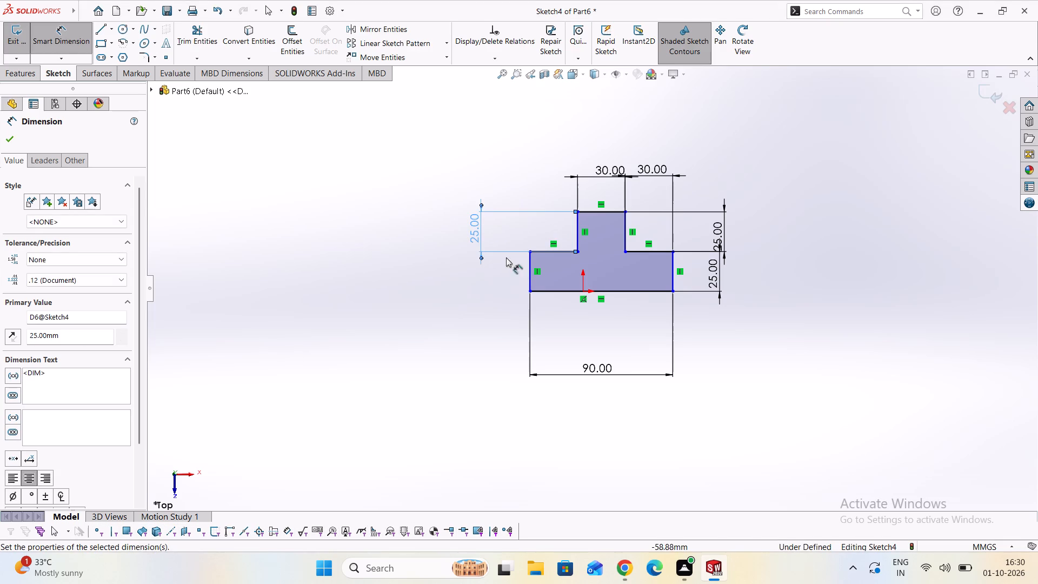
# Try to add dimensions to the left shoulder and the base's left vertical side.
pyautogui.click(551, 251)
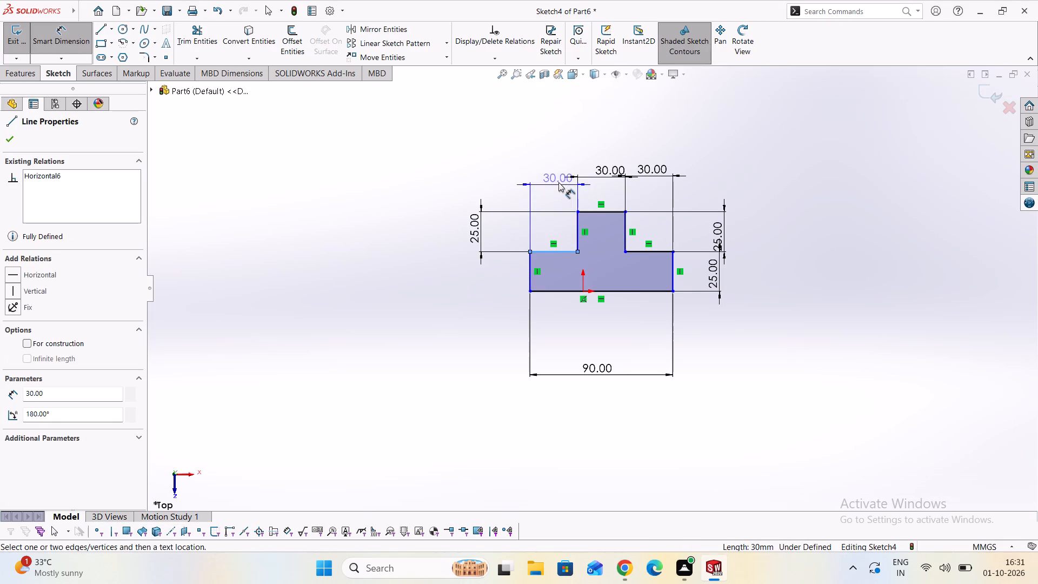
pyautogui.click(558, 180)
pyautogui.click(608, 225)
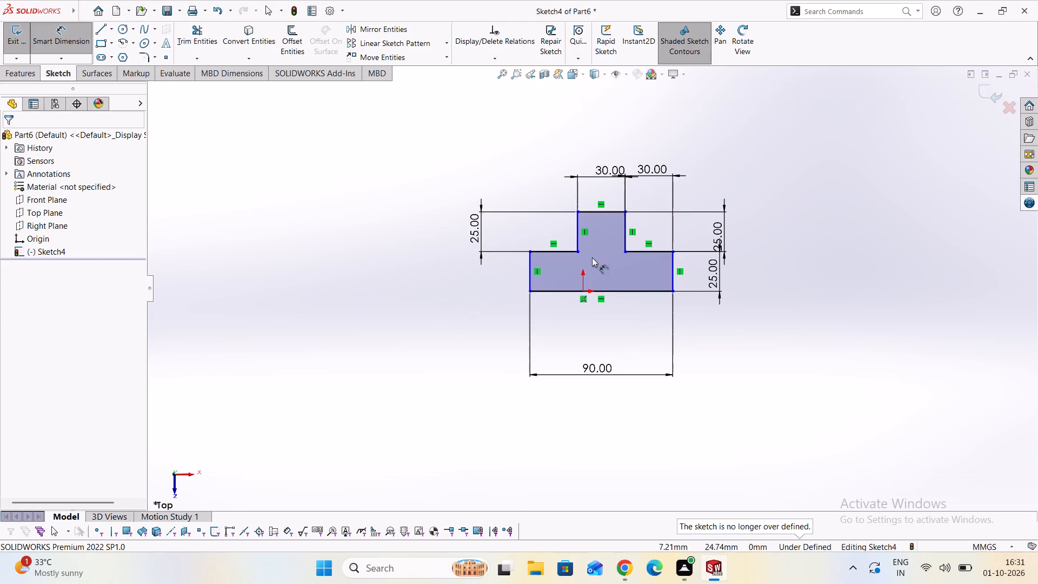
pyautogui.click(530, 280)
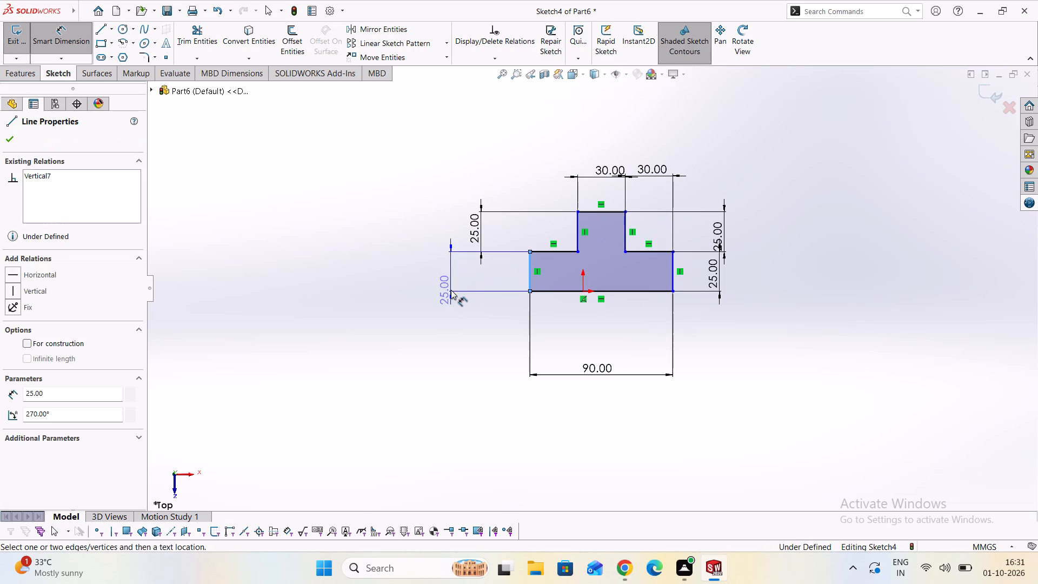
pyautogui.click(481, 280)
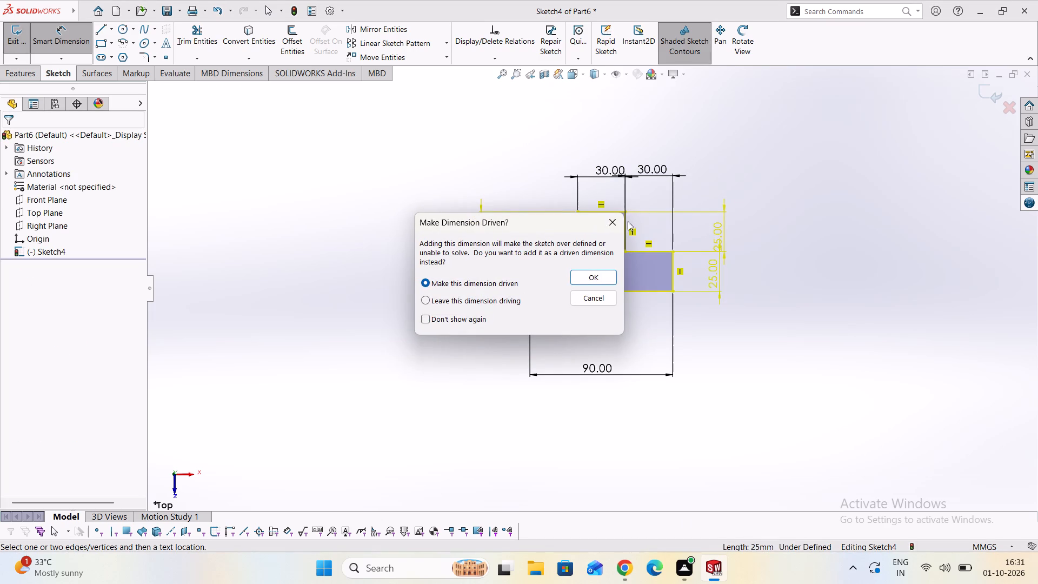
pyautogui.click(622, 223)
# Leave Smart Dimension and delete all the dimensions from the inverted-T sketch, keeping its geometry.
pyautogui.rightClick(716, 261)
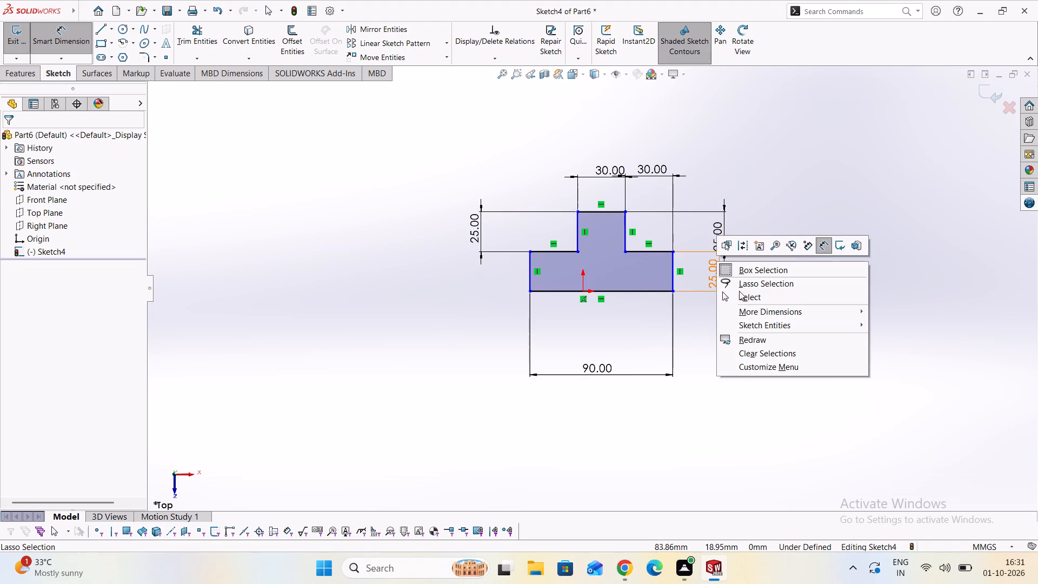
pyautogui.click(62, 41)
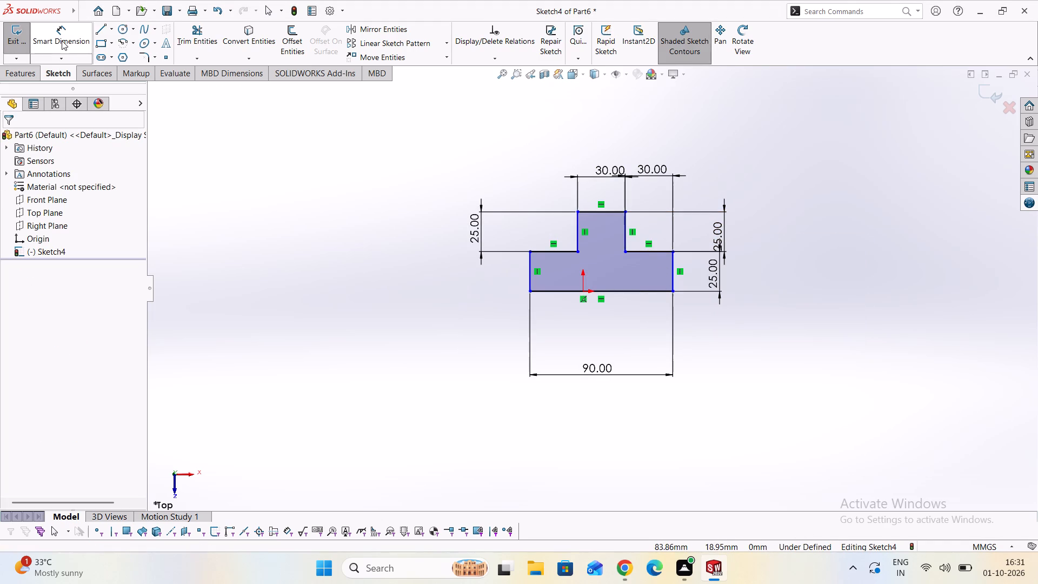
pyautogui.rightClick(718, 289)
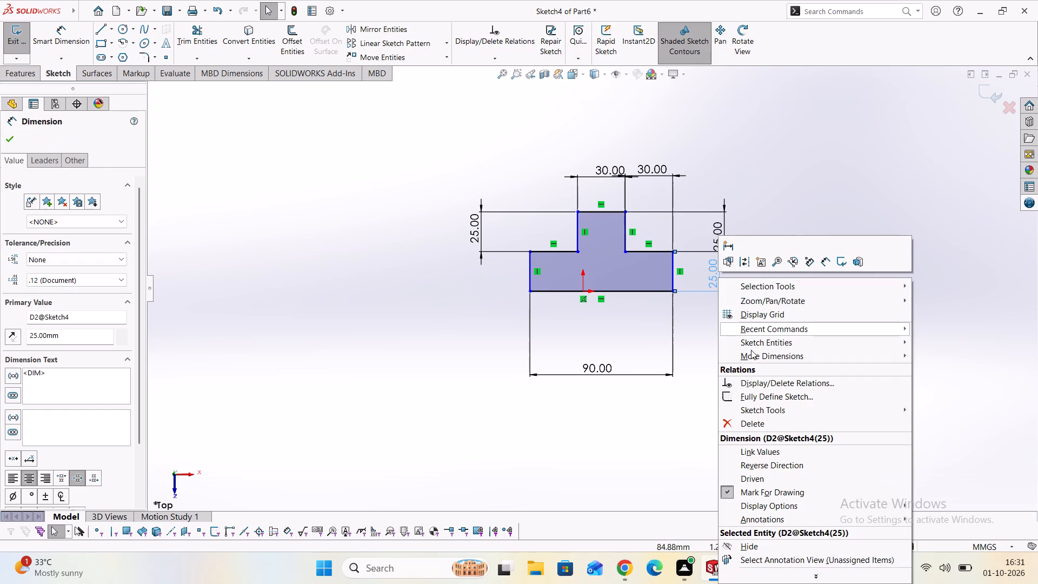
pyautogui.click(746, 423)
pyautogui.rightClick(713, 251)
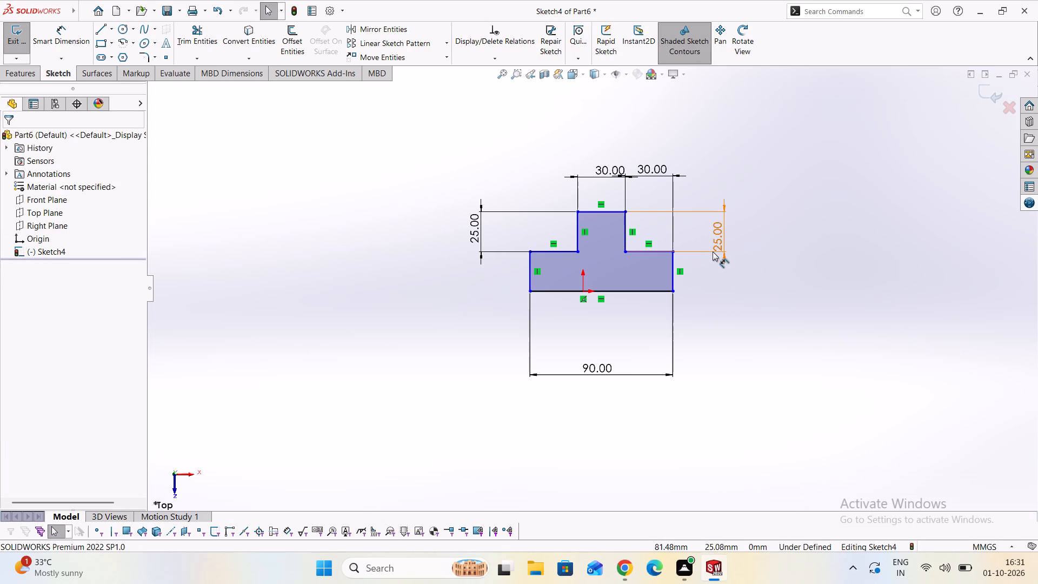
pyautogui.click(729, 396)
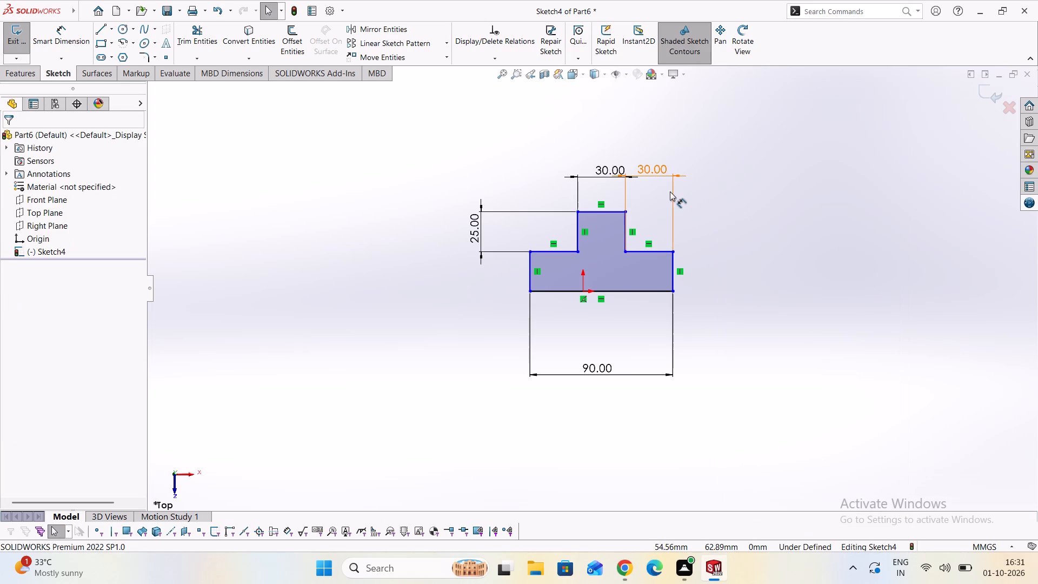
pyautogui.rightClick(670, 191)
pyautogui.click(712, 336)
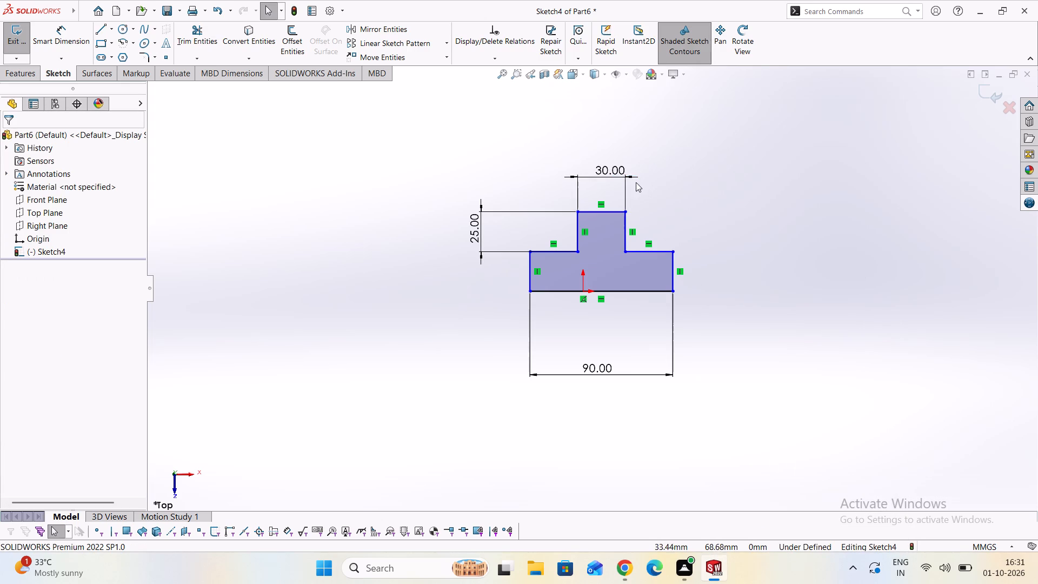
pyautogui.rightClick(630, 180)
pyautogui.click(671, 329)
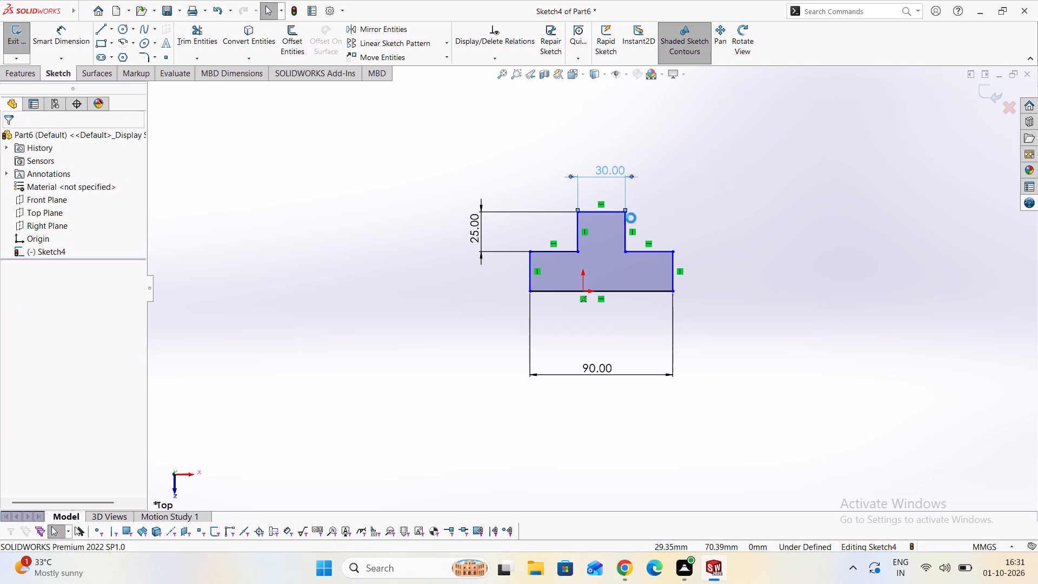
pyautogui.rightClick(494, 215)
pyautogui.rightClick(473, 224)
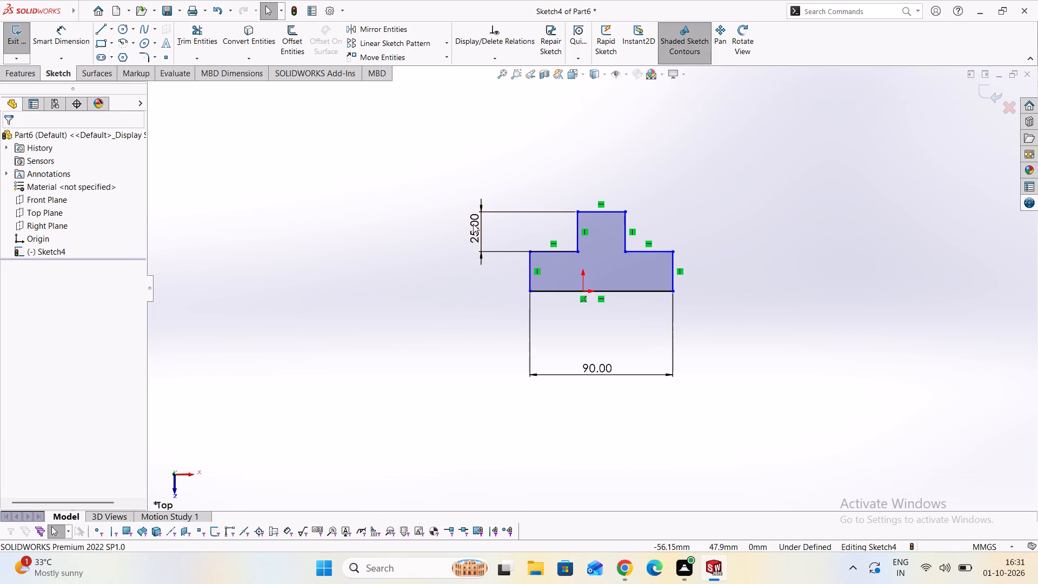
pyautogui.click(494, 372)
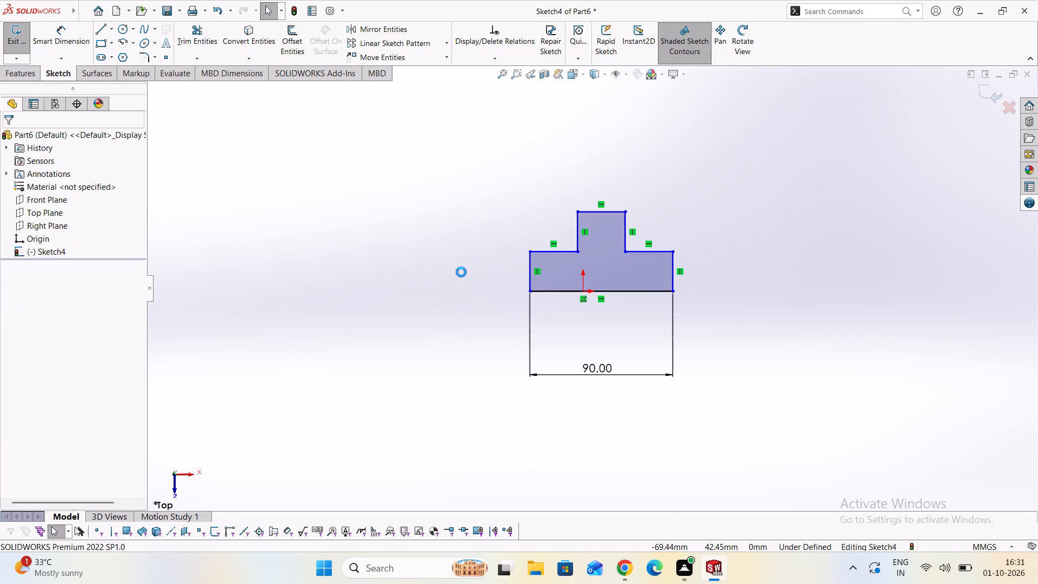
pyautogui.rightClick(588, 377)
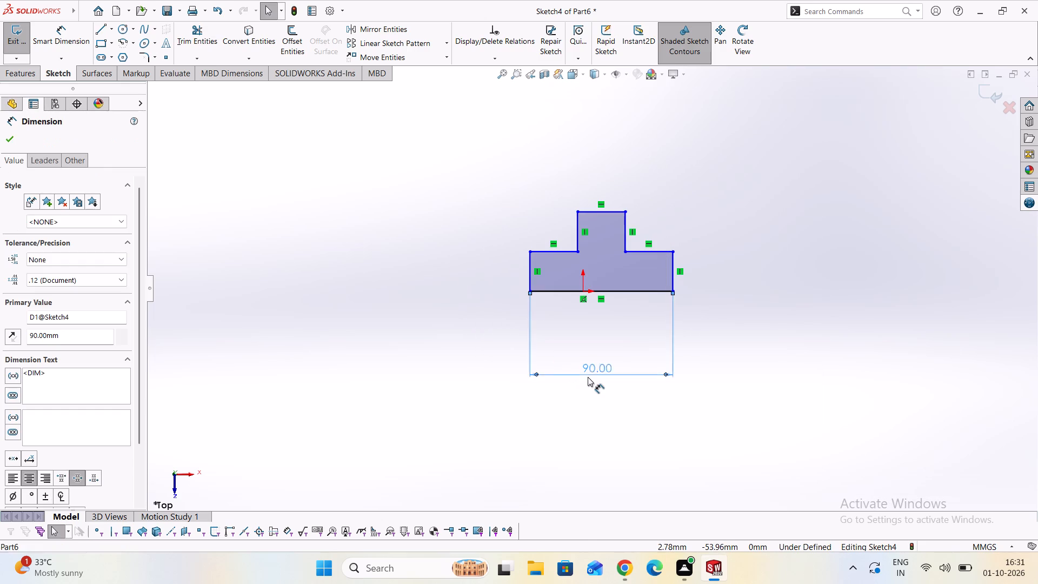
pyautogui.click(602, 421)
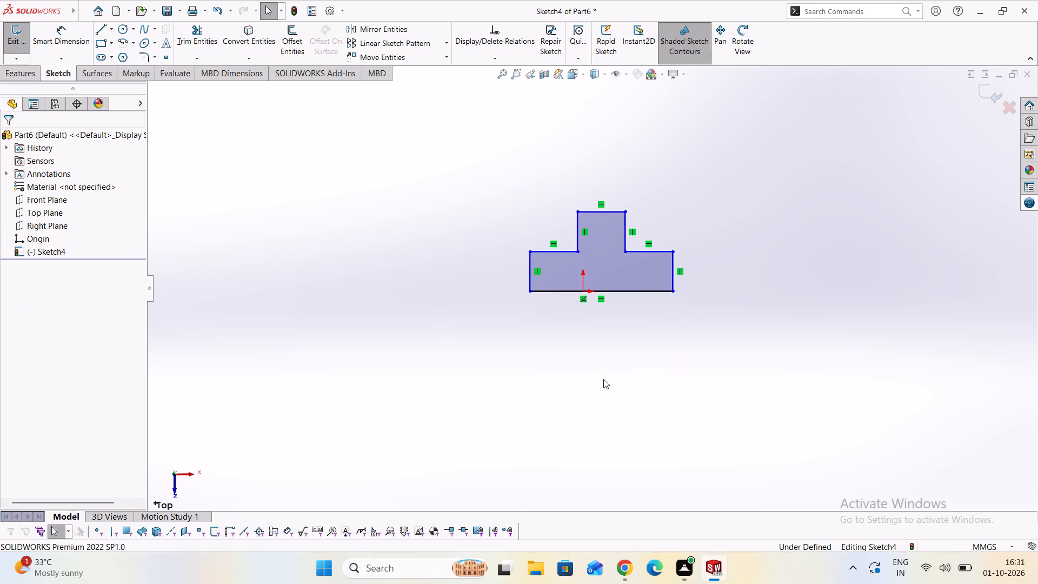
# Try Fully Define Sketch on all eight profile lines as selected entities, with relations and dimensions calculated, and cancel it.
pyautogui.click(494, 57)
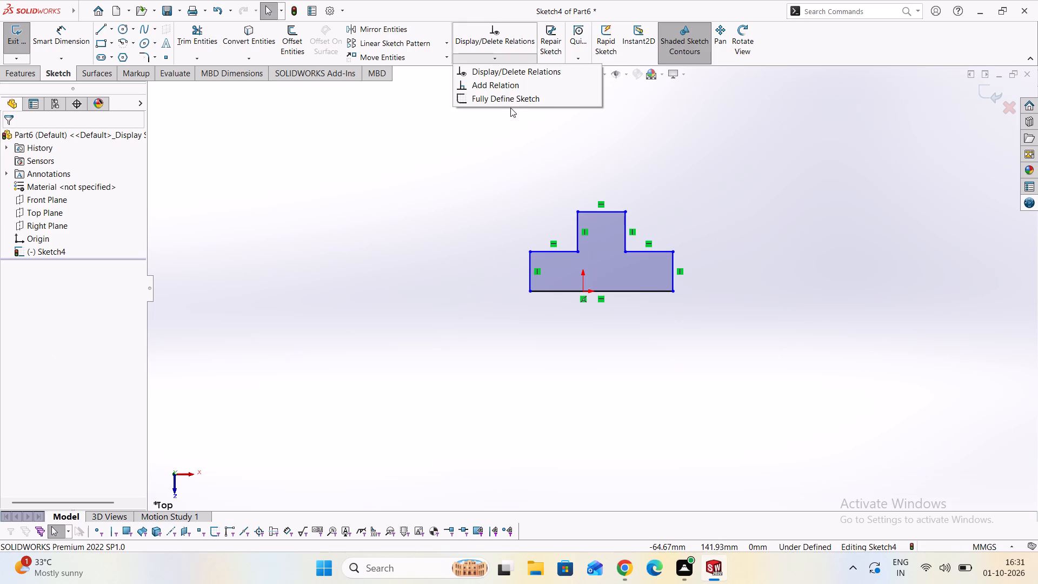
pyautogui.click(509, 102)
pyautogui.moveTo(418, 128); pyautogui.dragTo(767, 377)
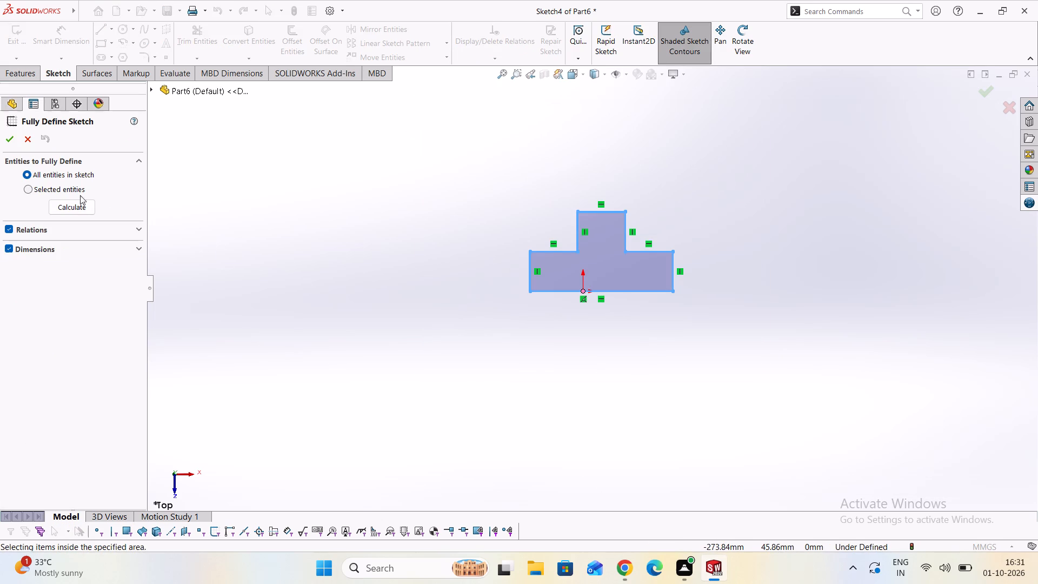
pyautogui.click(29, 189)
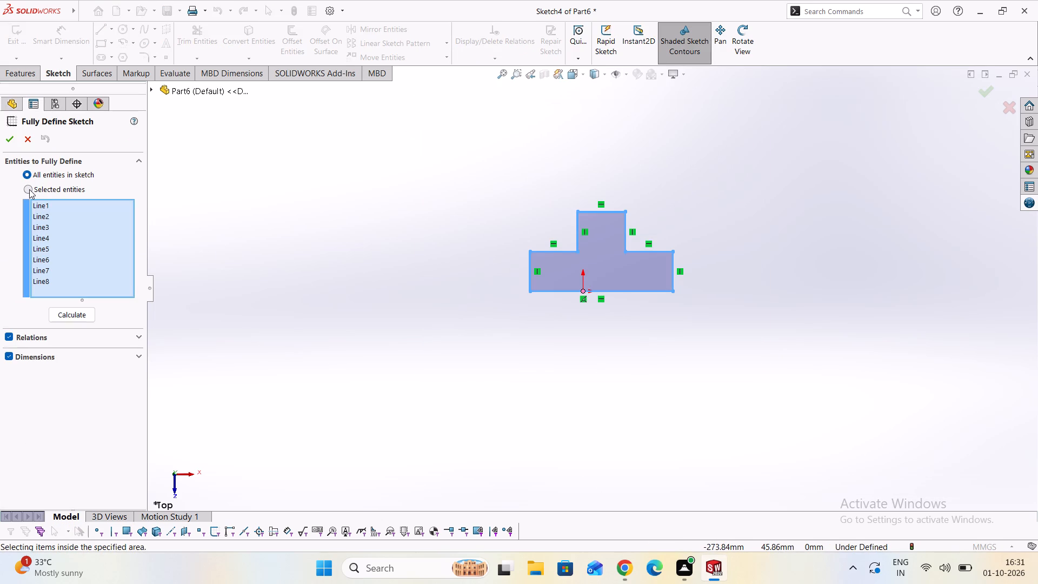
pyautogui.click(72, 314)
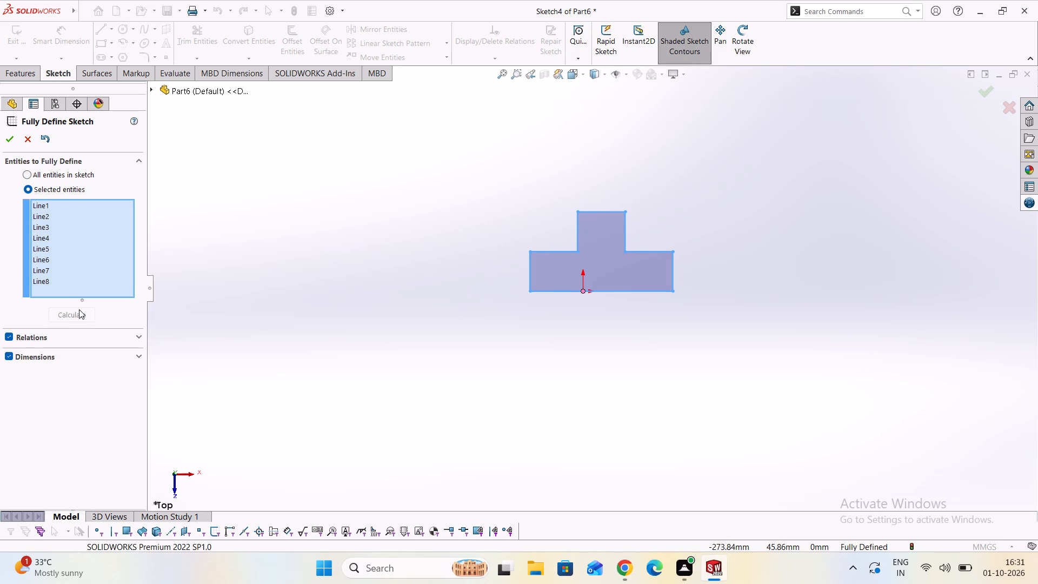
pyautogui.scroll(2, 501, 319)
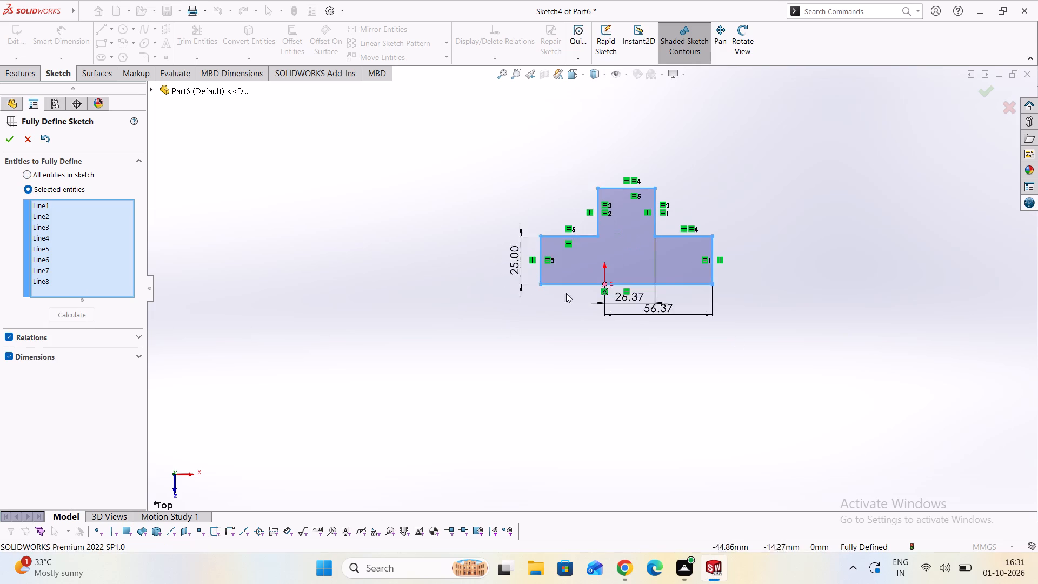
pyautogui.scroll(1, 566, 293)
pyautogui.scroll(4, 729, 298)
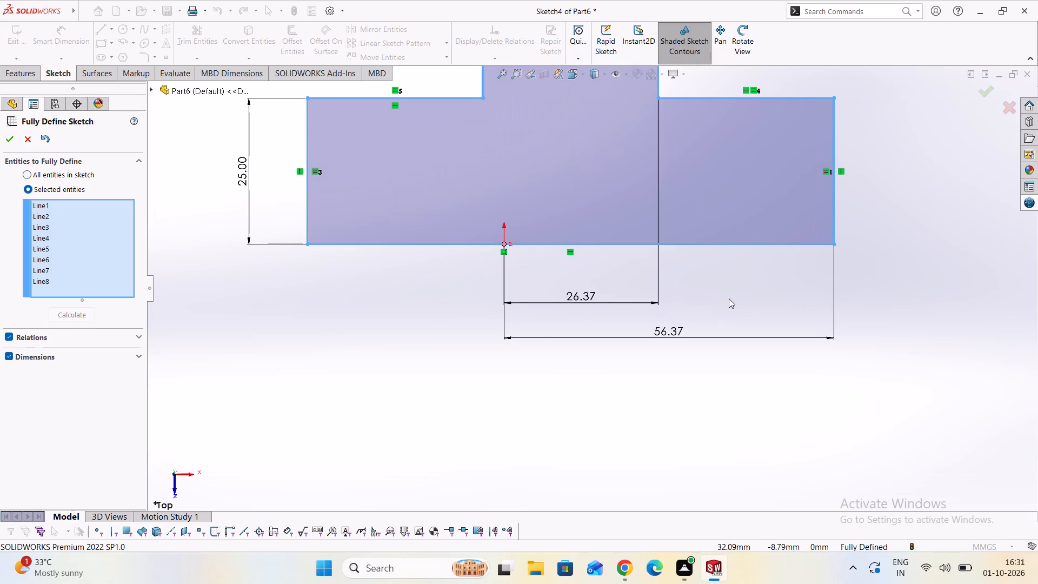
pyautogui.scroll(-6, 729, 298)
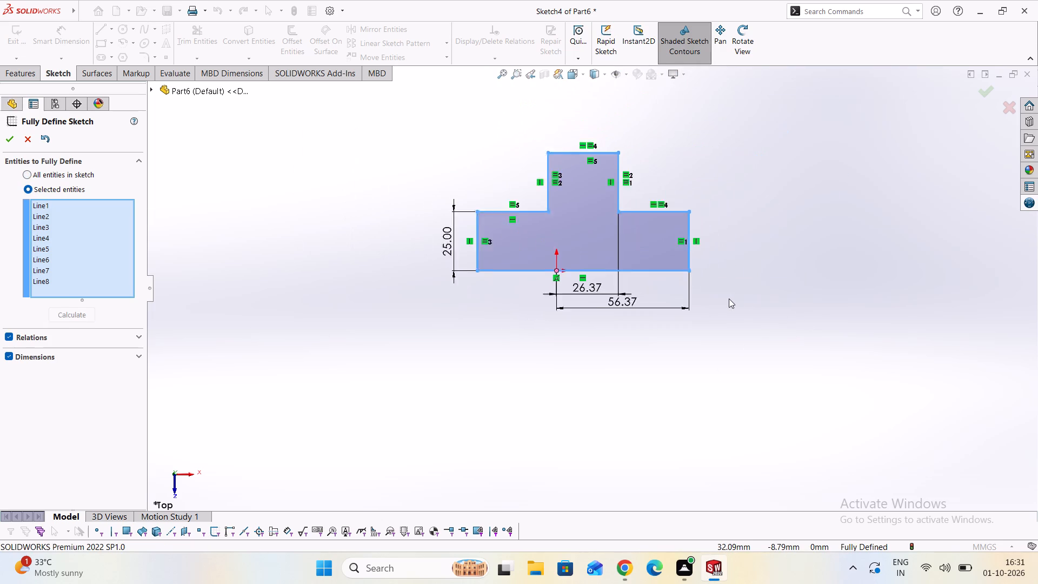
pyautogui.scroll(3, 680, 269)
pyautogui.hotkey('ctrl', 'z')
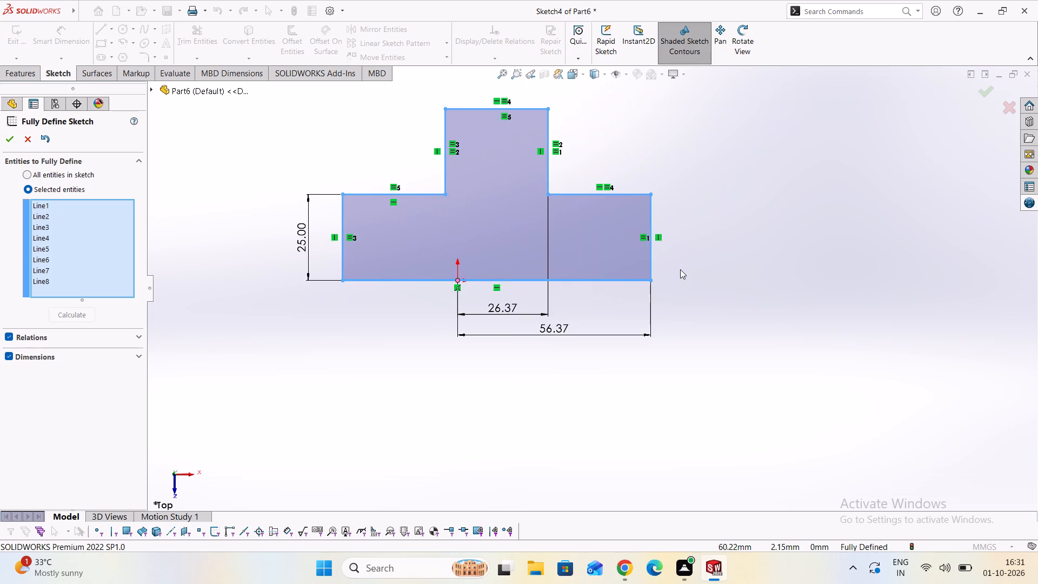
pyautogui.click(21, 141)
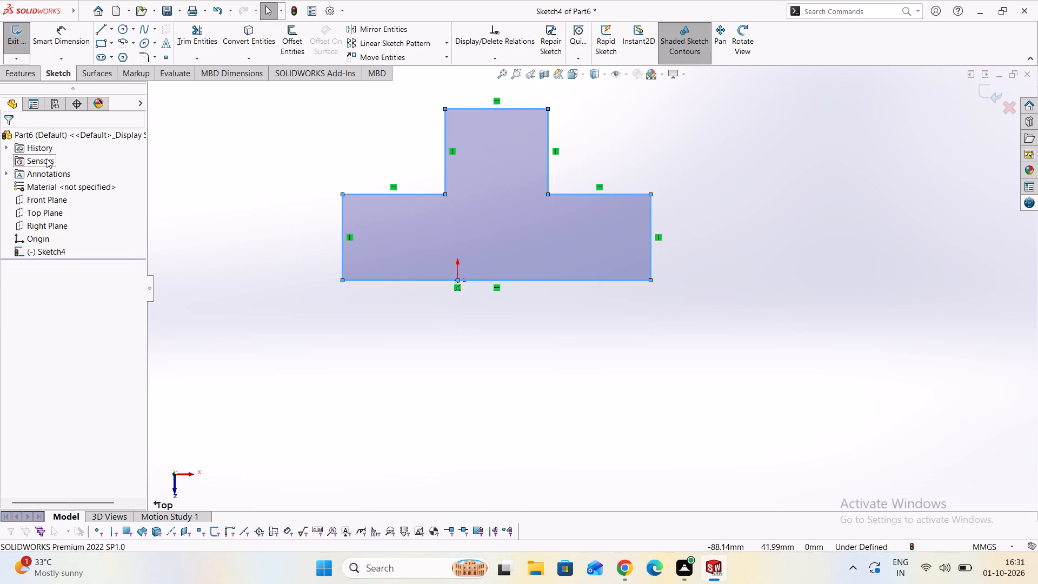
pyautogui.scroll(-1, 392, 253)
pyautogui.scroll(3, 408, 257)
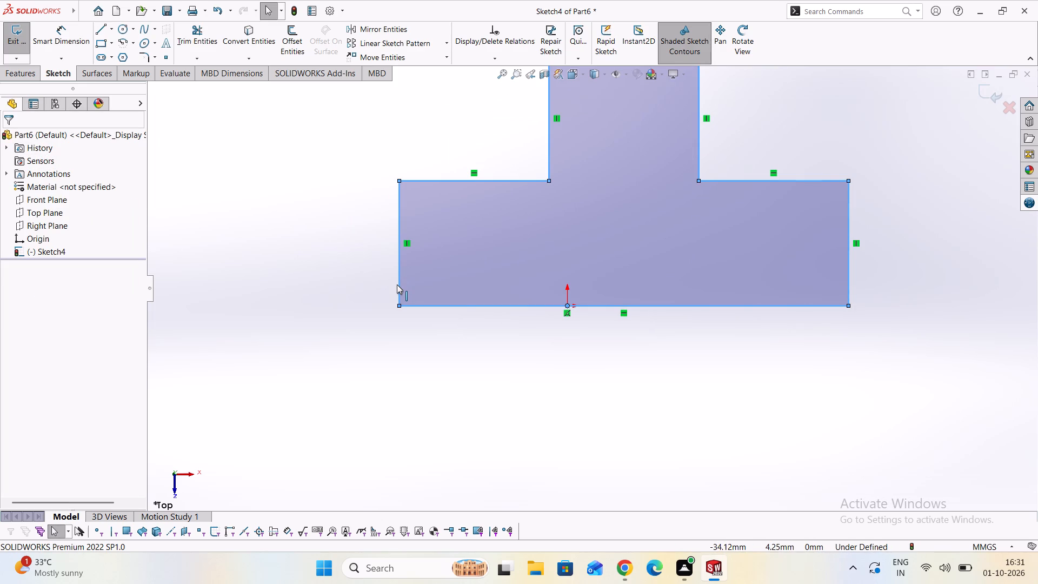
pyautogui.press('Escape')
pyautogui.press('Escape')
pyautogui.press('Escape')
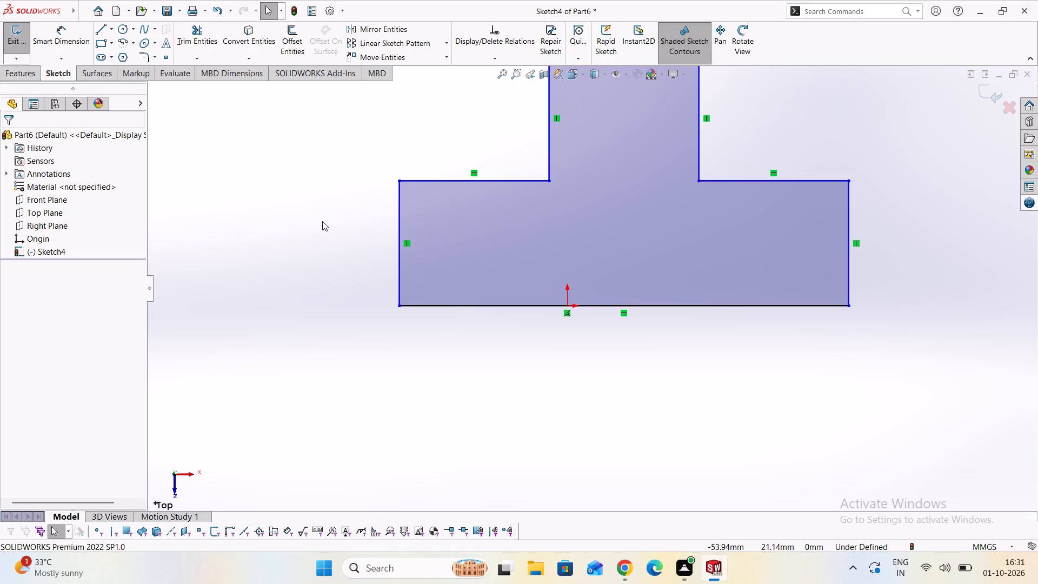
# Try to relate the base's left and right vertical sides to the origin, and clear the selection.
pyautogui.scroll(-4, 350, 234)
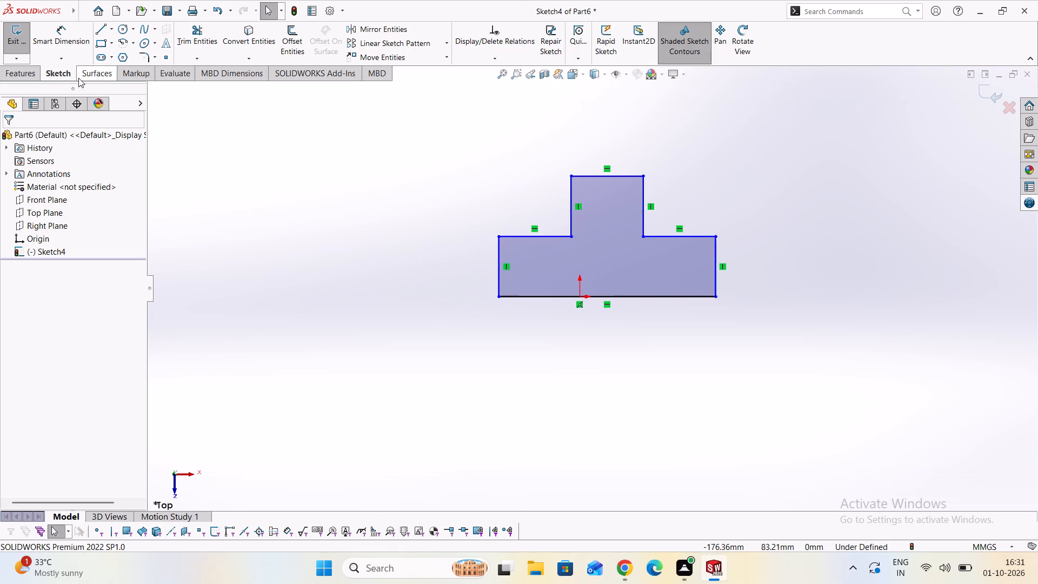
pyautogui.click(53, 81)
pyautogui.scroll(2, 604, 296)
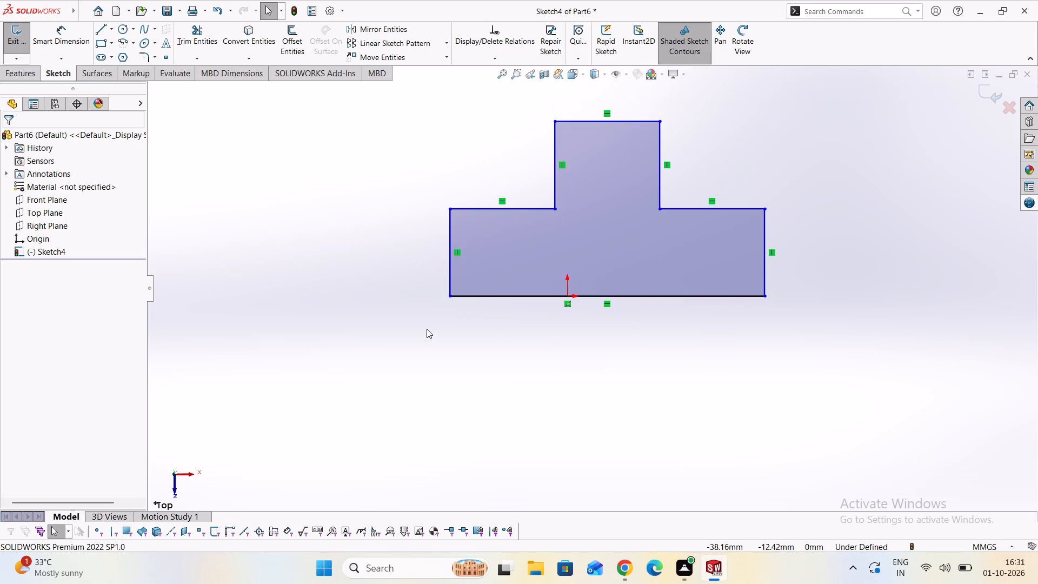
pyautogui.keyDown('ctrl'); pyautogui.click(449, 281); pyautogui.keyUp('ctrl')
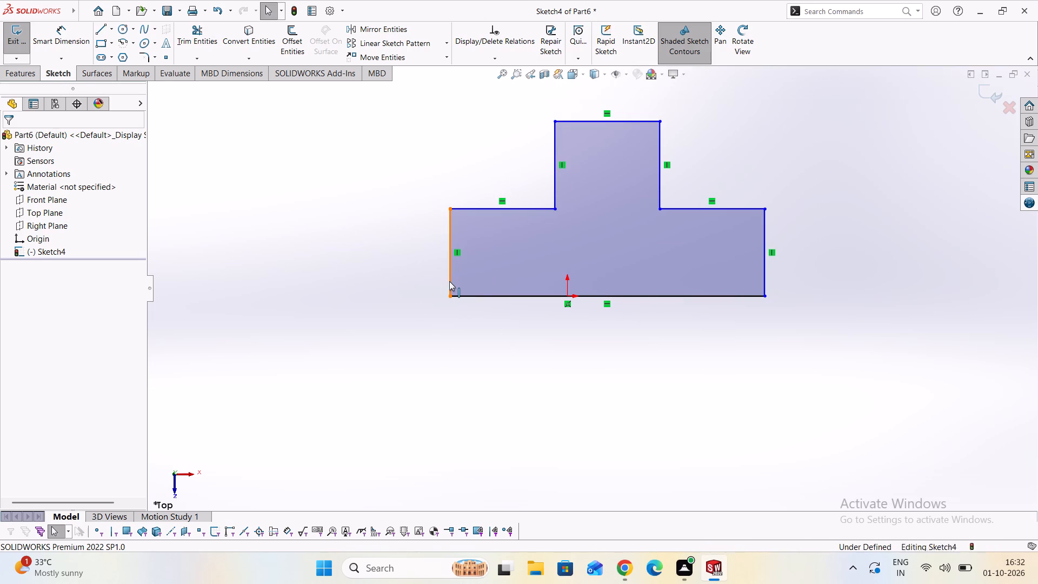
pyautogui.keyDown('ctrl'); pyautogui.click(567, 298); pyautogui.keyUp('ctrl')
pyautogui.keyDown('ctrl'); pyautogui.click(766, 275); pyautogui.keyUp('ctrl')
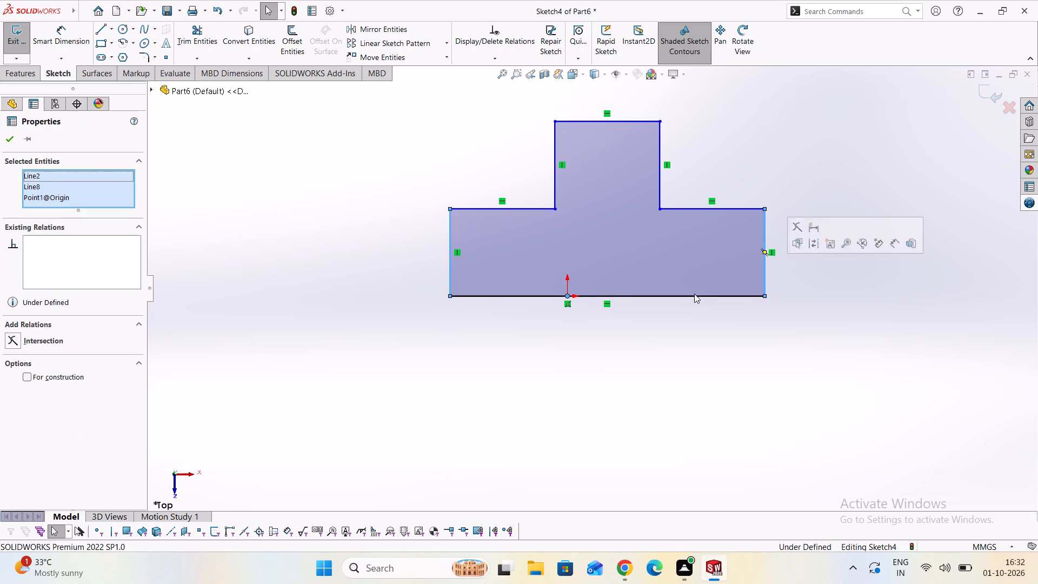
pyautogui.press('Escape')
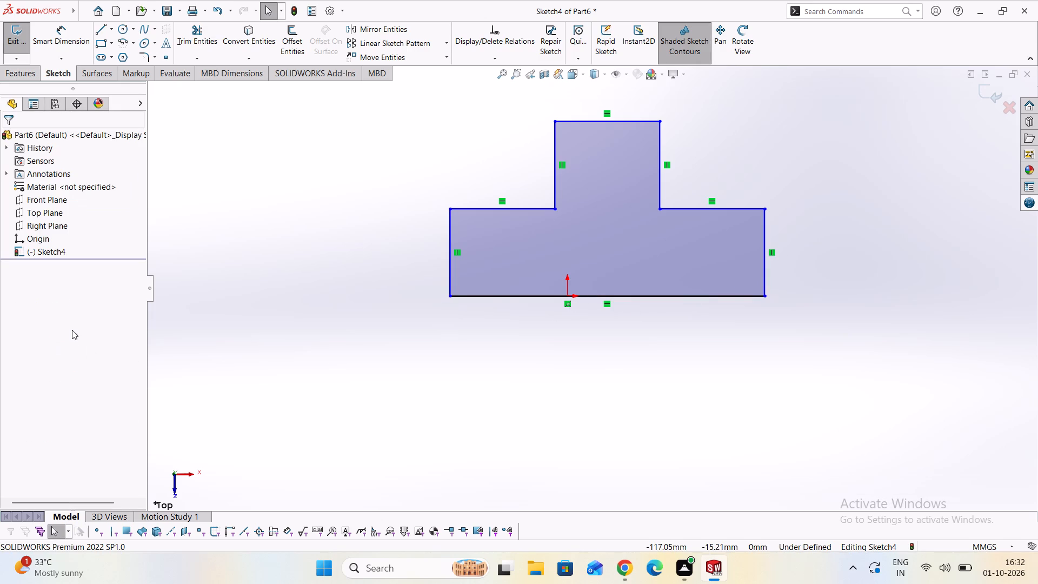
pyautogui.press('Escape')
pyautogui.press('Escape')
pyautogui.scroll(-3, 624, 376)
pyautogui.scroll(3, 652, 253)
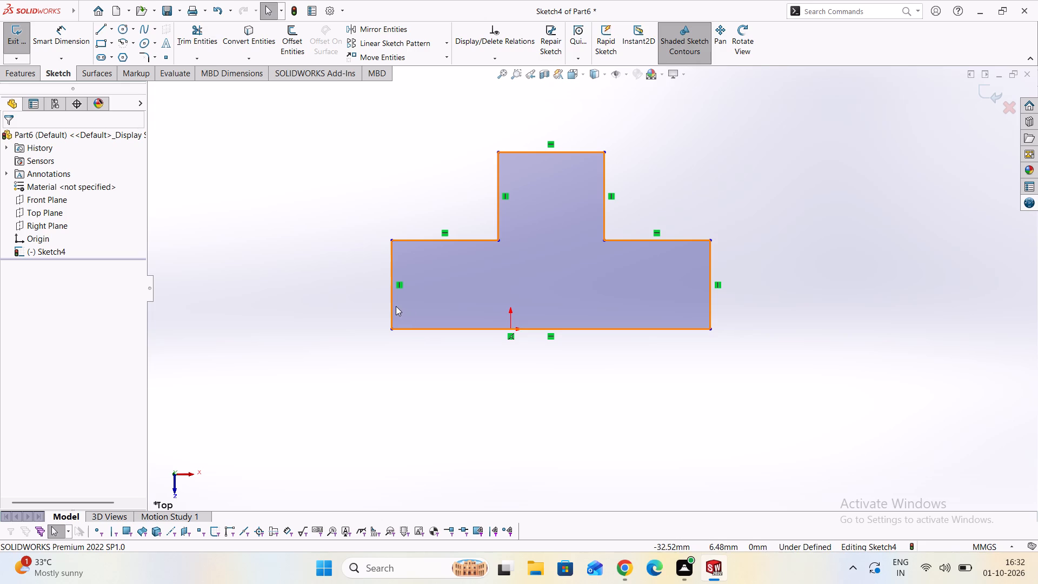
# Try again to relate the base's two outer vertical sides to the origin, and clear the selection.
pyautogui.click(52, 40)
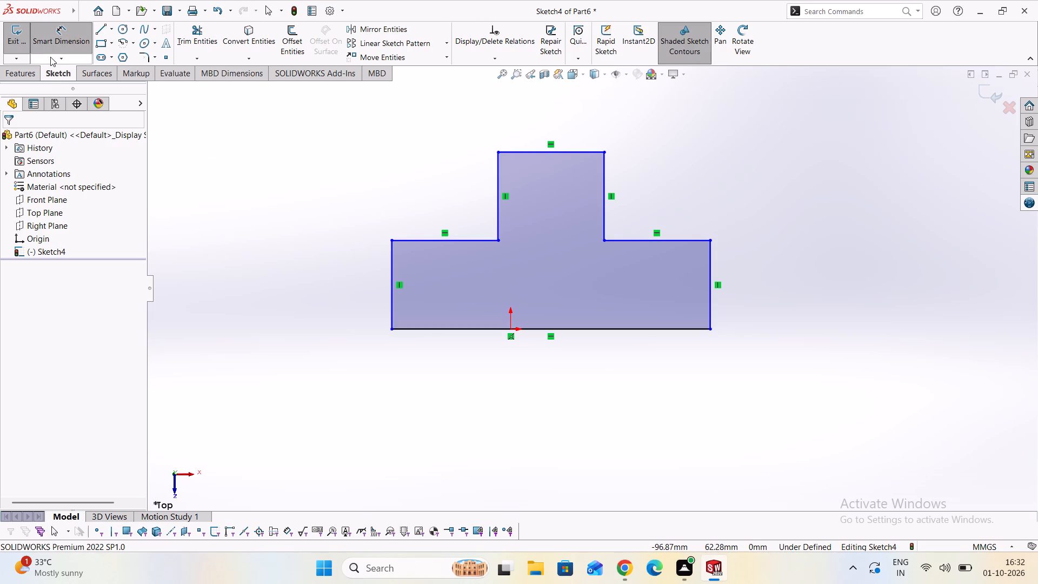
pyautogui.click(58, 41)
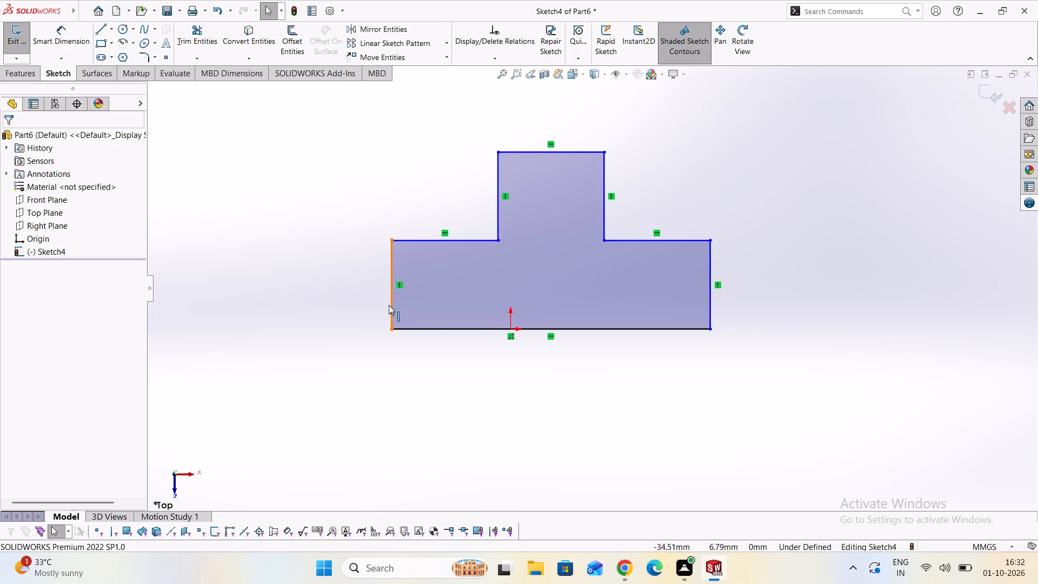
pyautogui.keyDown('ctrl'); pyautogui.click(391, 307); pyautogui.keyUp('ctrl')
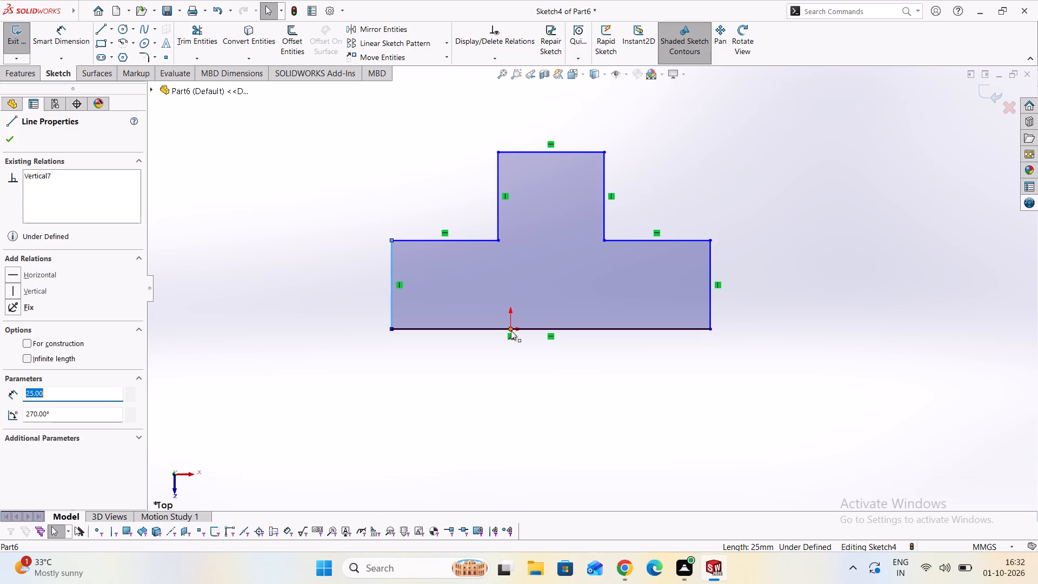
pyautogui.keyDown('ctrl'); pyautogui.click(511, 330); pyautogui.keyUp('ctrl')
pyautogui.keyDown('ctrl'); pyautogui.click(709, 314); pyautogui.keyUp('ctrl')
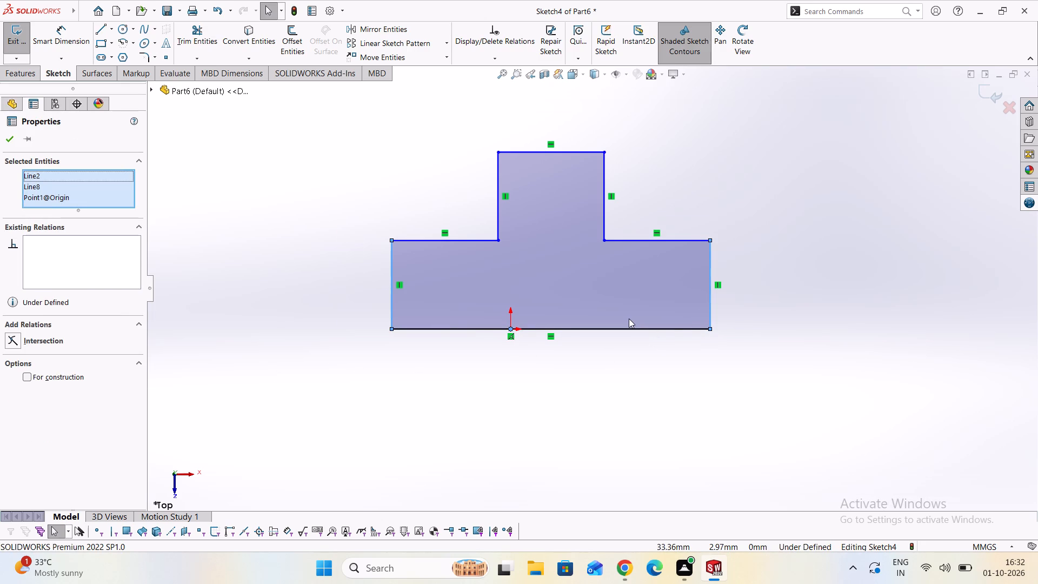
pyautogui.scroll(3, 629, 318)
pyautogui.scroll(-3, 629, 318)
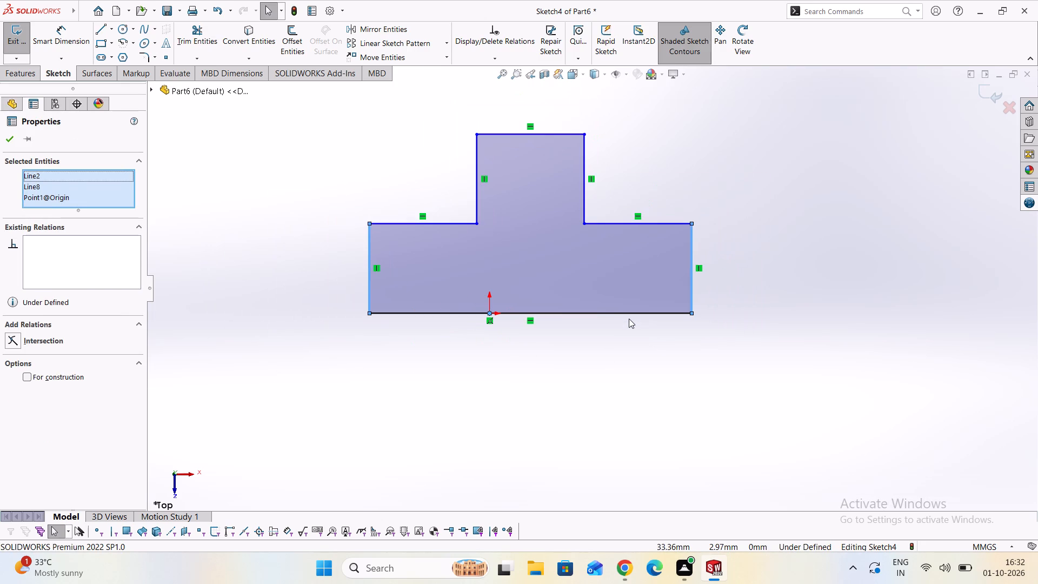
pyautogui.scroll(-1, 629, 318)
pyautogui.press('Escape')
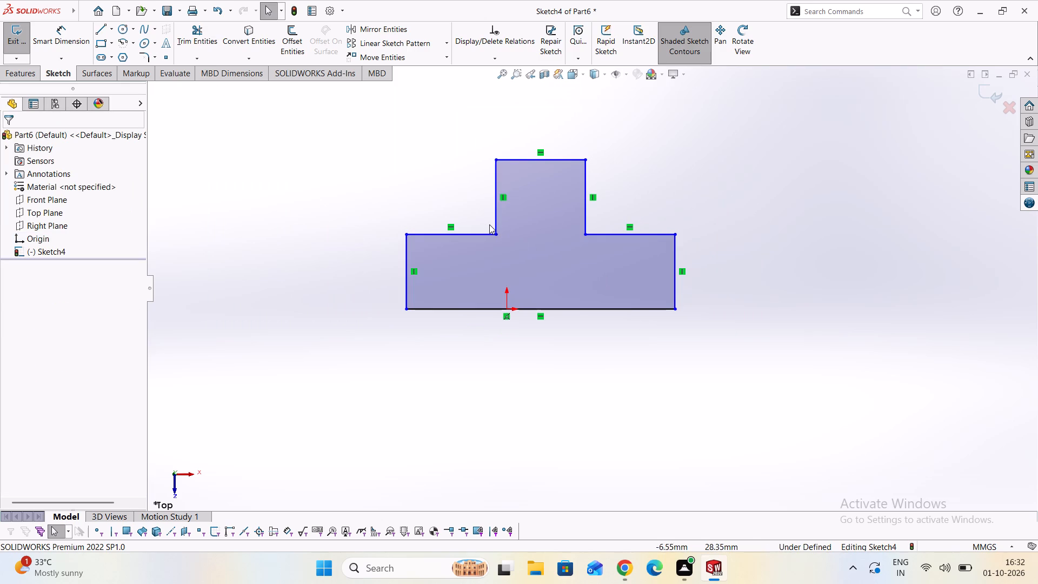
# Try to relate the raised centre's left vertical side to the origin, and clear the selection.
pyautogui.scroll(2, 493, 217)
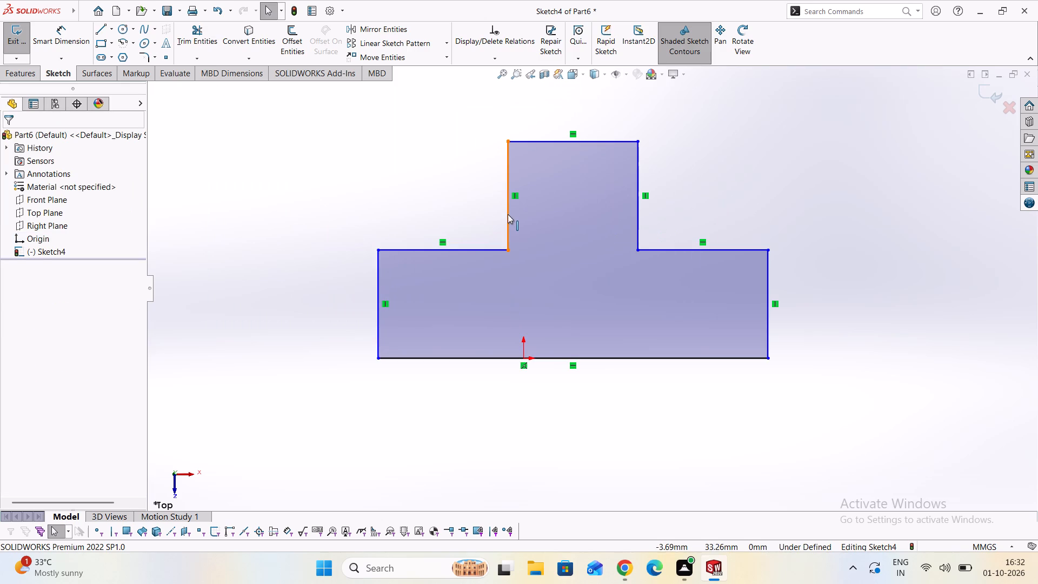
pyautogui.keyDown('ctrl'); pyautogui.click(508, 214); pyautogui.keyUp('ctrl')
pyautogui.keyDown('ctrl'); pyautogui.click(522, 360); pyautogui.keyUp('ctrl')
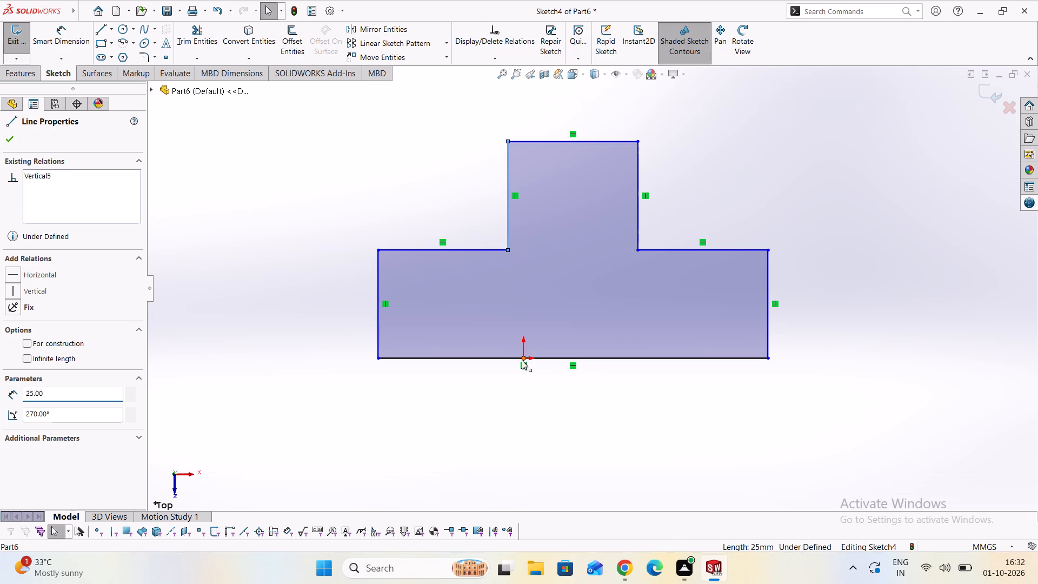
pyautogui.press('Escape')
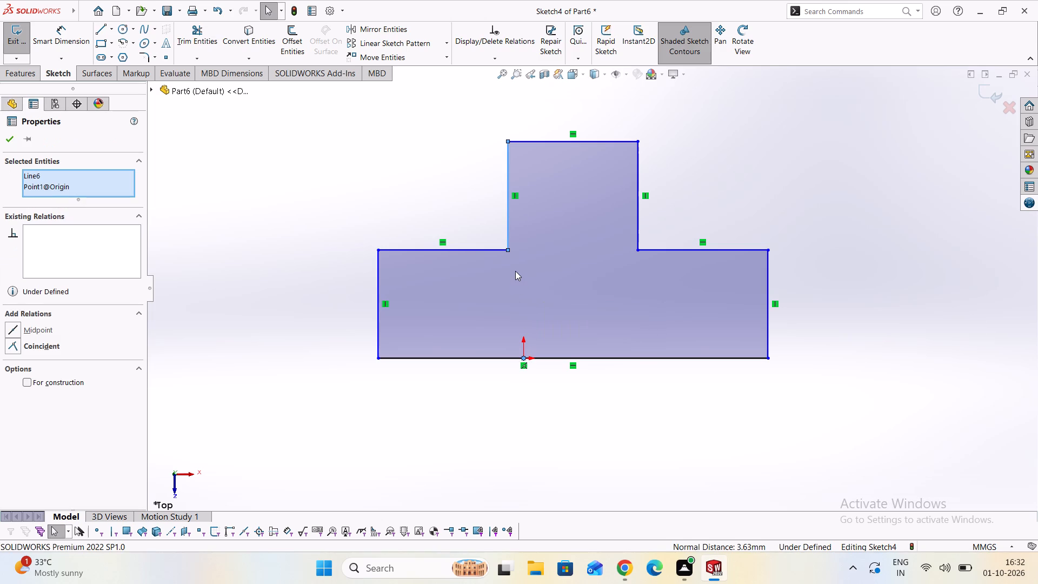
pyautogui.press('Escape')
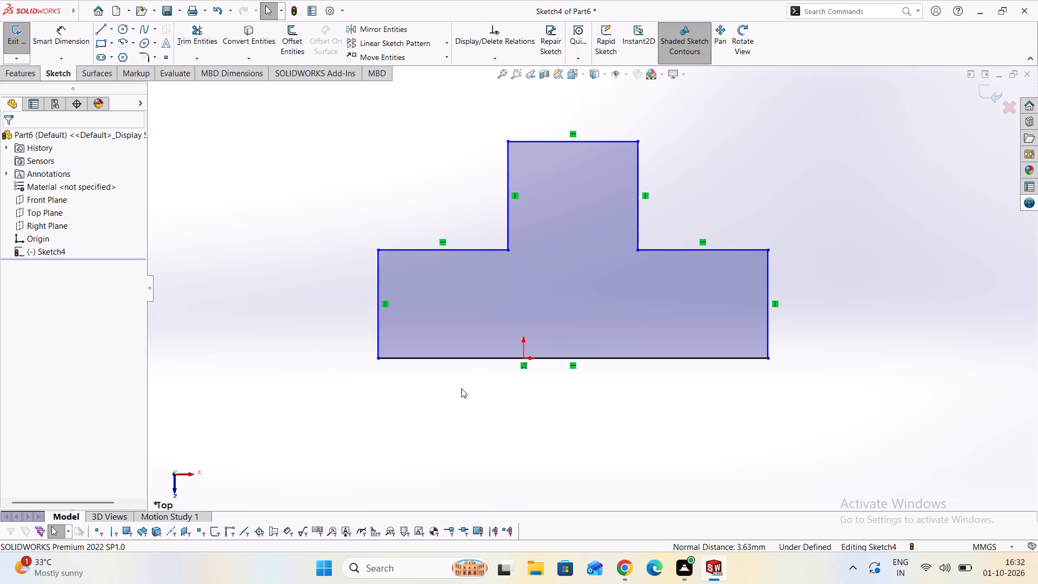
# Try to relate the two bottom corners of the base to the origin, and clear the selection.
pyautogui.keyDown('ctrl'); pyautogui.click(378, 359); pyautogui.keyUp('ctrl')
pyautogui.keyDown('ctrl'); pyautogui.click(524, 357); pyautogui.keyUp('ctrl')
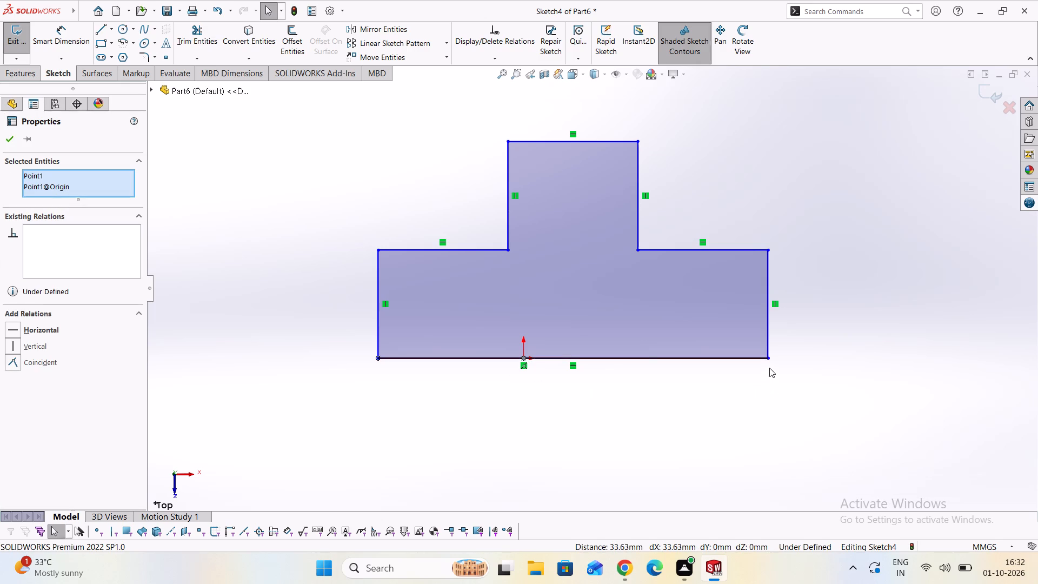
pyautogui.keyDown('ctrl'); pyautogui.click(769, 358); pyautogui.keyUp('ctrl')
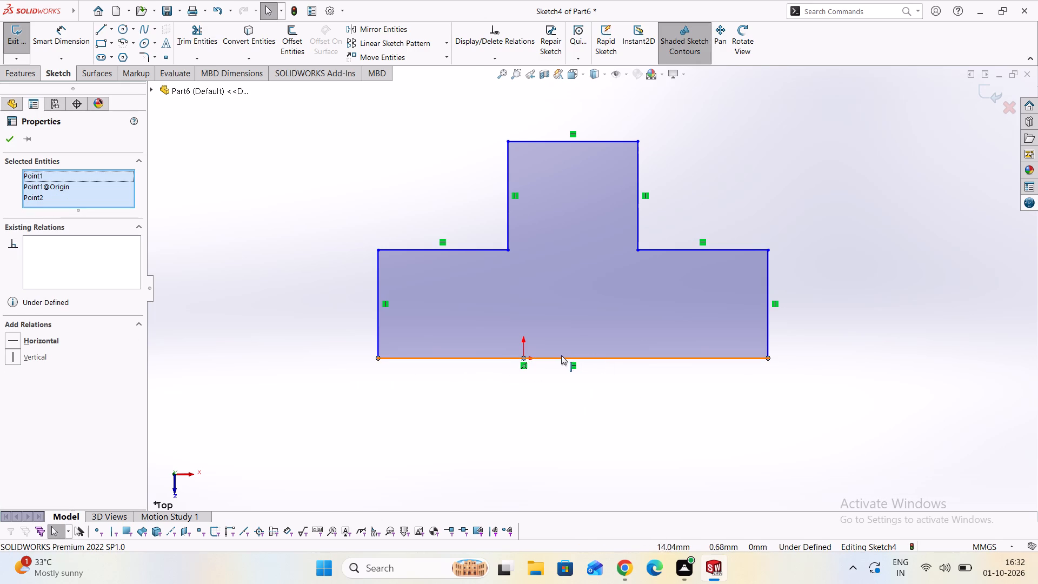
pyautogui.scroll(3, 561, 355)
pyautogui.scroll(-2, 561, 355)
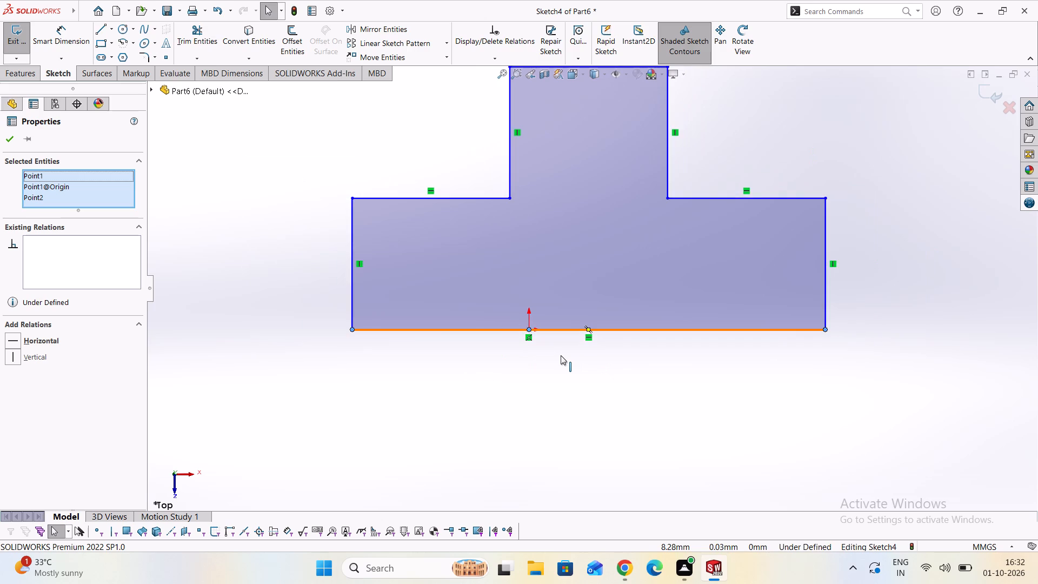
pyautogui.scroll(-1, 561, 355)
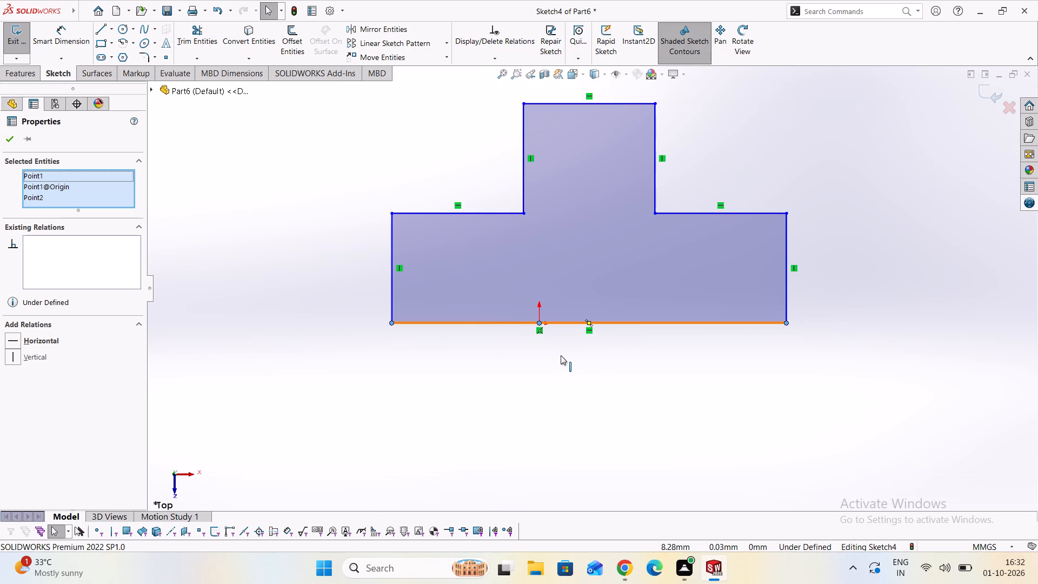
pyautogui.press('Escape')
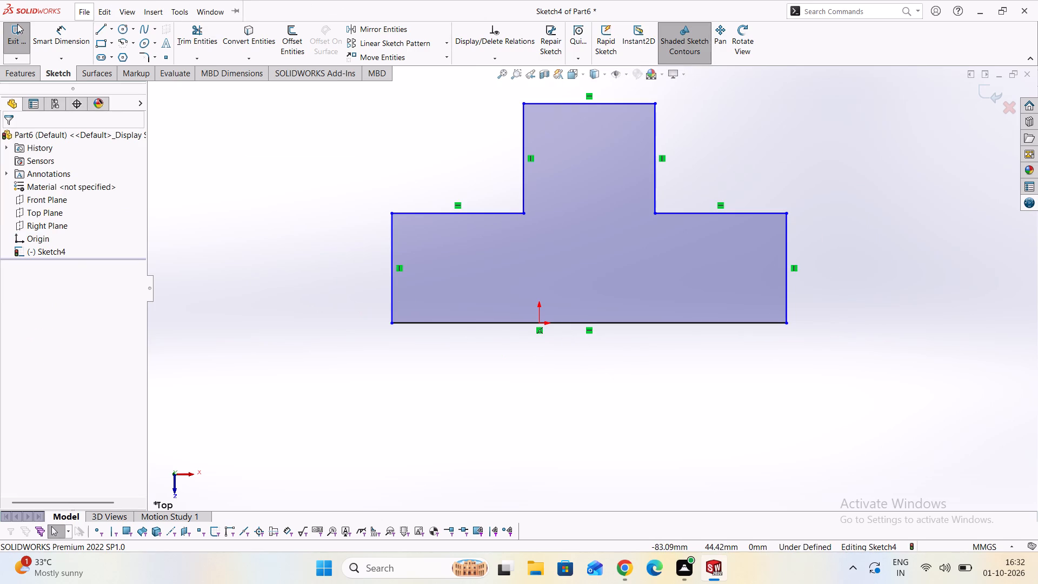
# Dimension the horizontal distance from the base's lower-left corner to the origin, try 45 mm, and undo that value change.
pyautogui.click(50, 28)
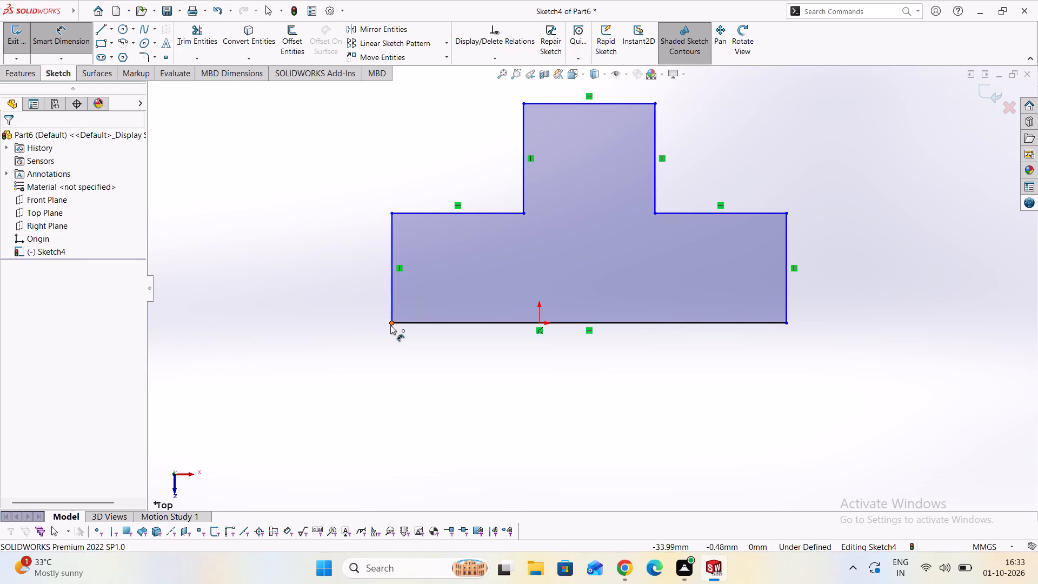
pyautogui.keyDown('ctrl'); pyautogui.click(391, 322); pyautogui.keyUp('ctrl')
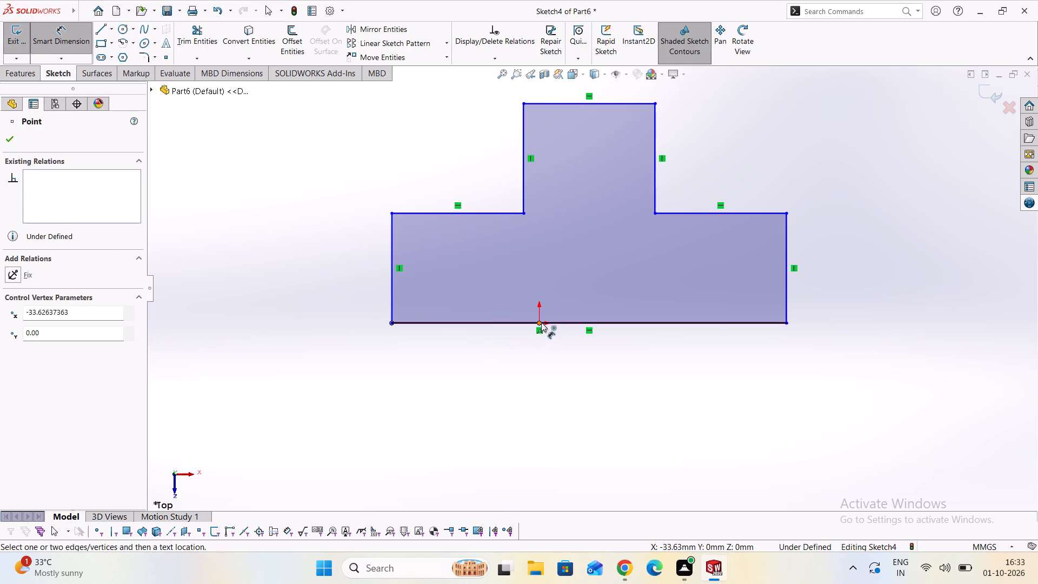
pyautogui.keyDown('ctrl'); pyautogui.click(540, 322); pyautogui.keyUp('ctrl')
pyautogui.click(487, 381)
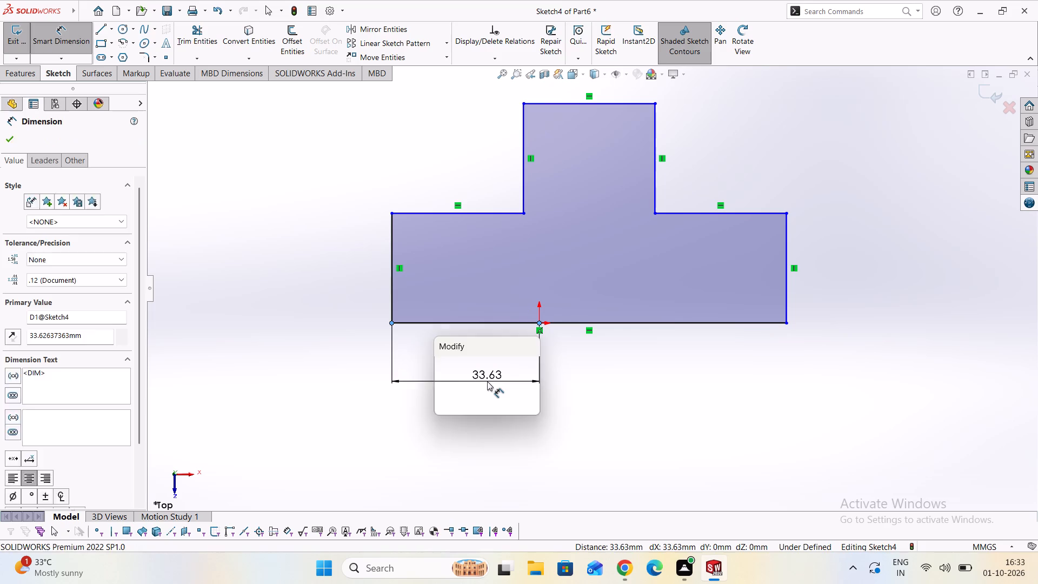
pyautogui.press('2')
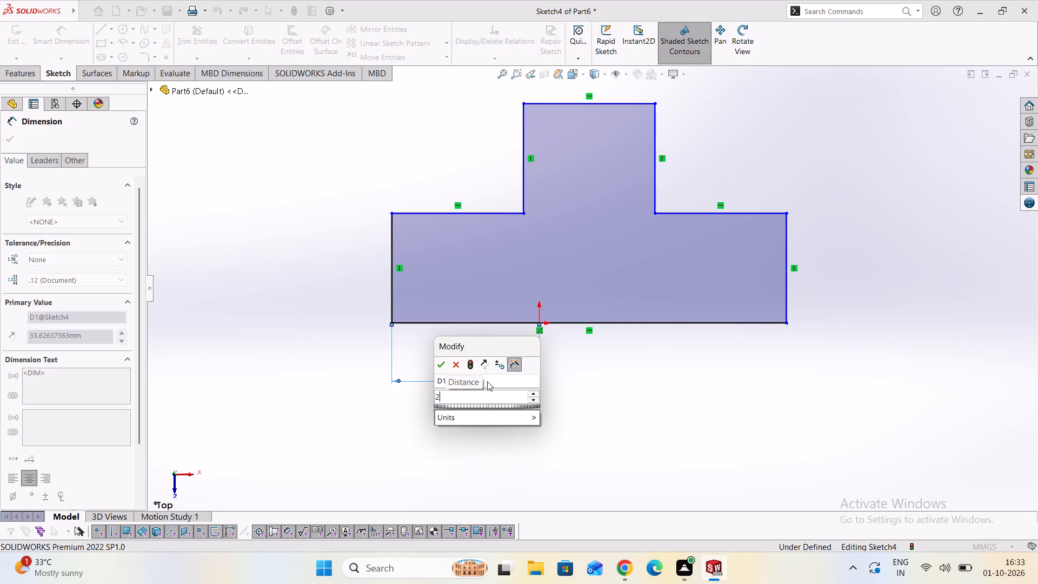
pyautogui.press('BackSpace')
pyautogui.write('45')
pyautogui.press('Return')
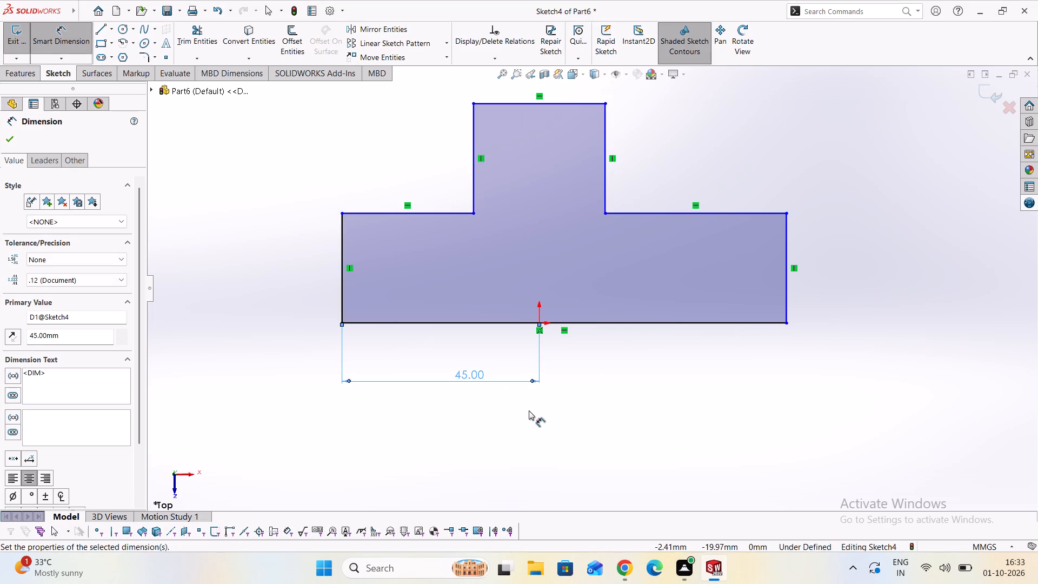
pyautogui.hotkey('ctrl', 'z')
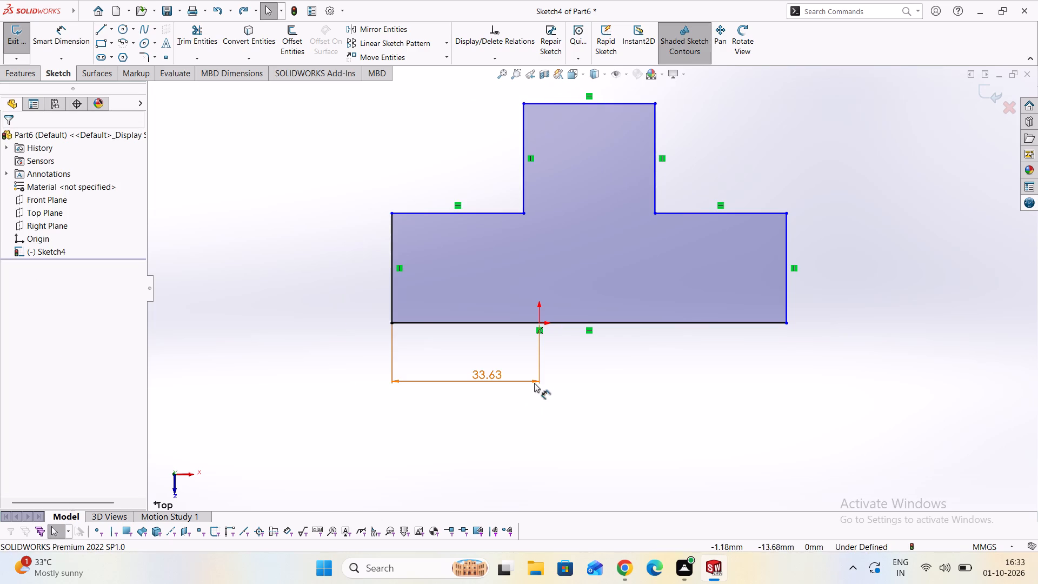
# Dimension the full length of the base's bottom edge at 90 mm.
pyautogui.click(50, 24)
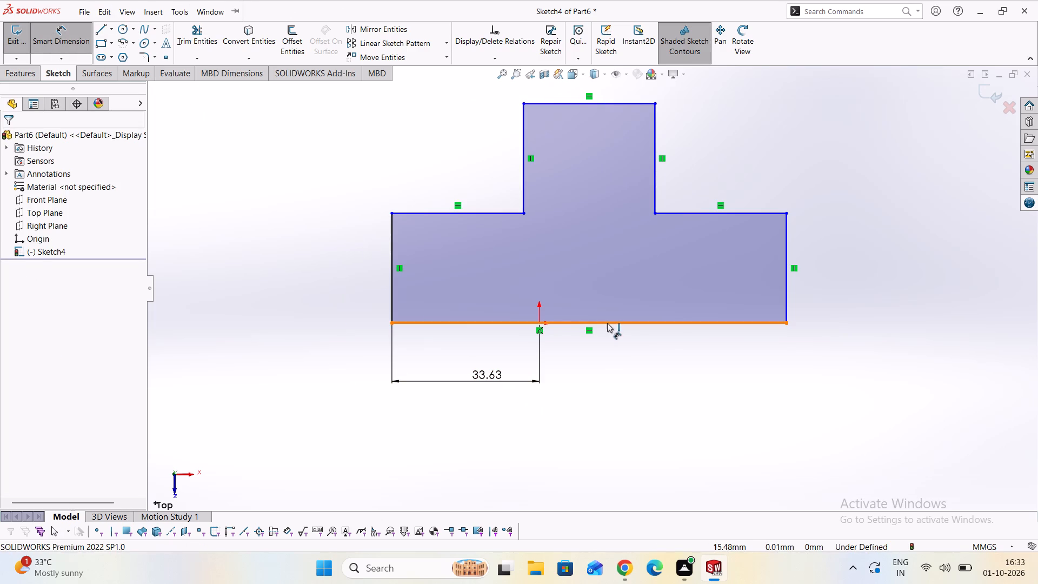
pyautogui.click(607, 323)
pyautogui.click(613, 429)
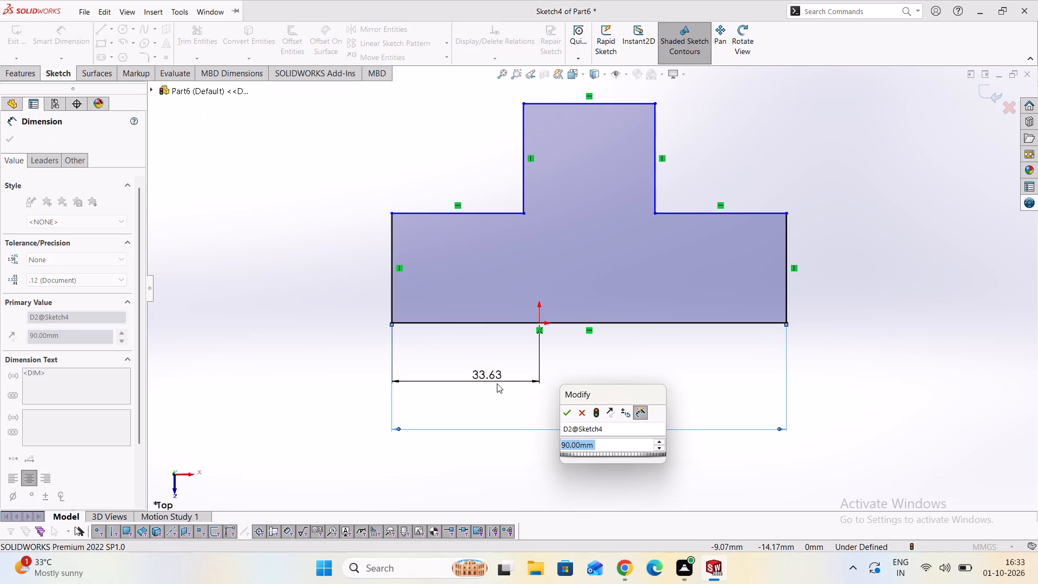
pyautogui.click(563, 416)
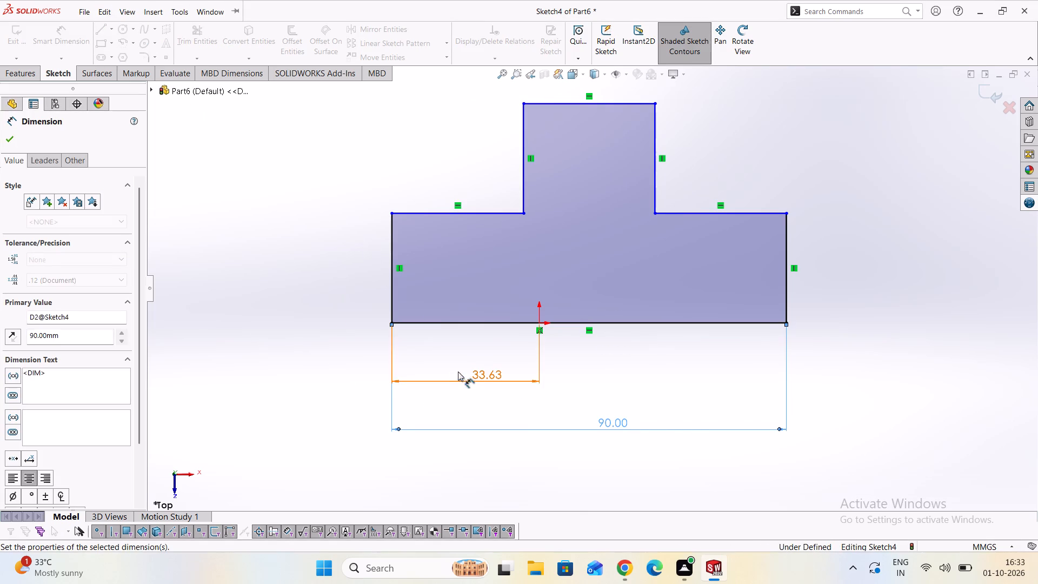
# Set the distance from the base's lower-left corner to the origin to 45 mm.
pyautogui.doubleClick(478, 377)
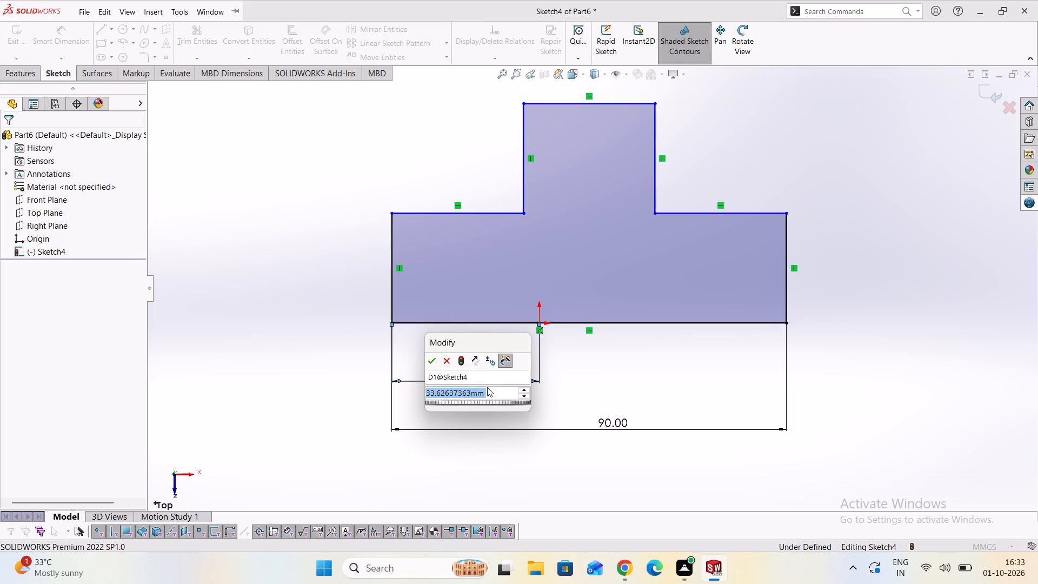
pyautogui.write('45')
pyautogui.press('Return')
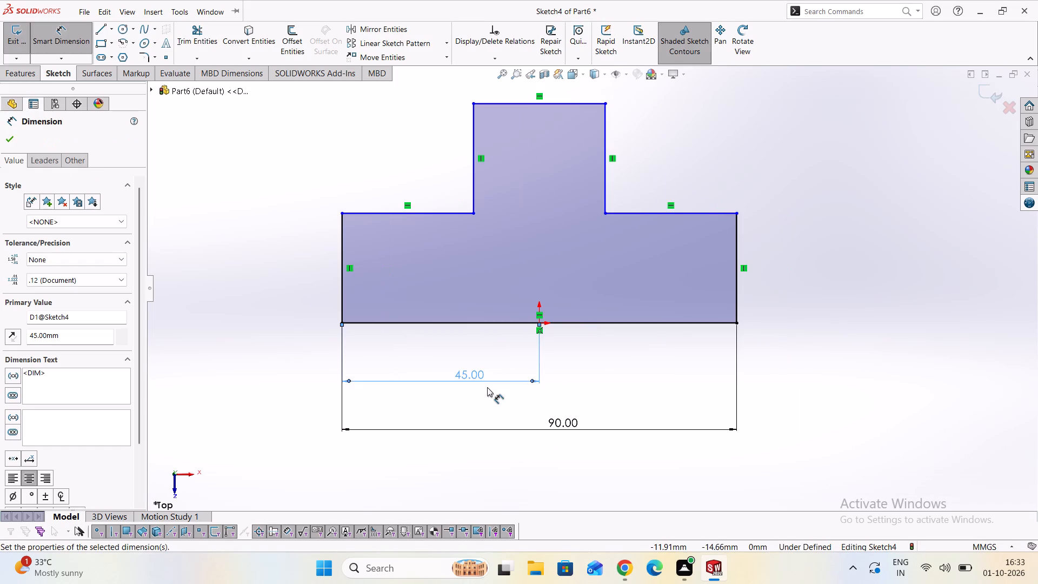
# Delete the 45 mm and 90 mm dimensions below the base.
pyautogui.scroll(-2, 560, 350)
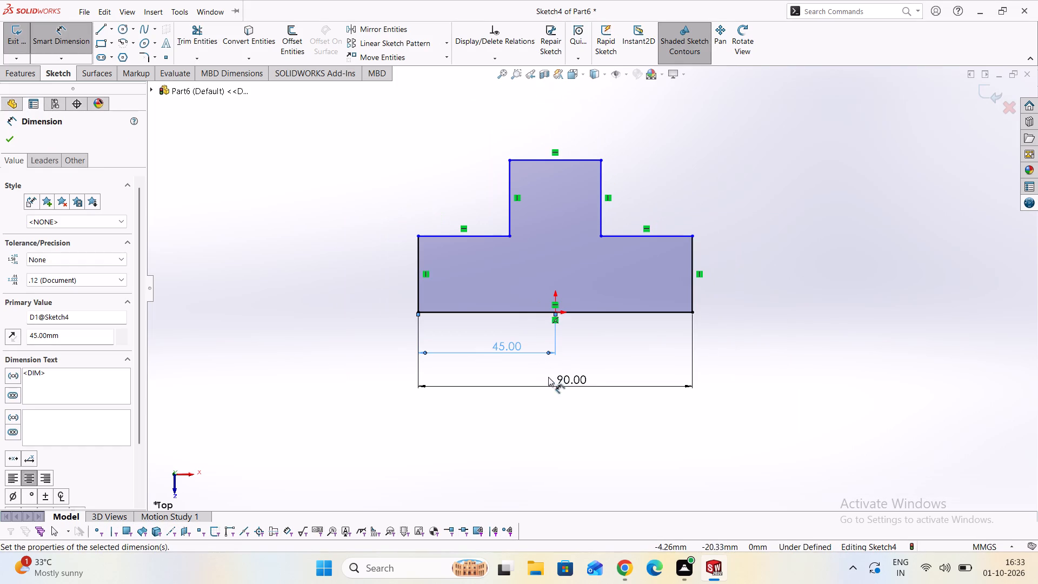
pyautogui.rightClick(596, 387)
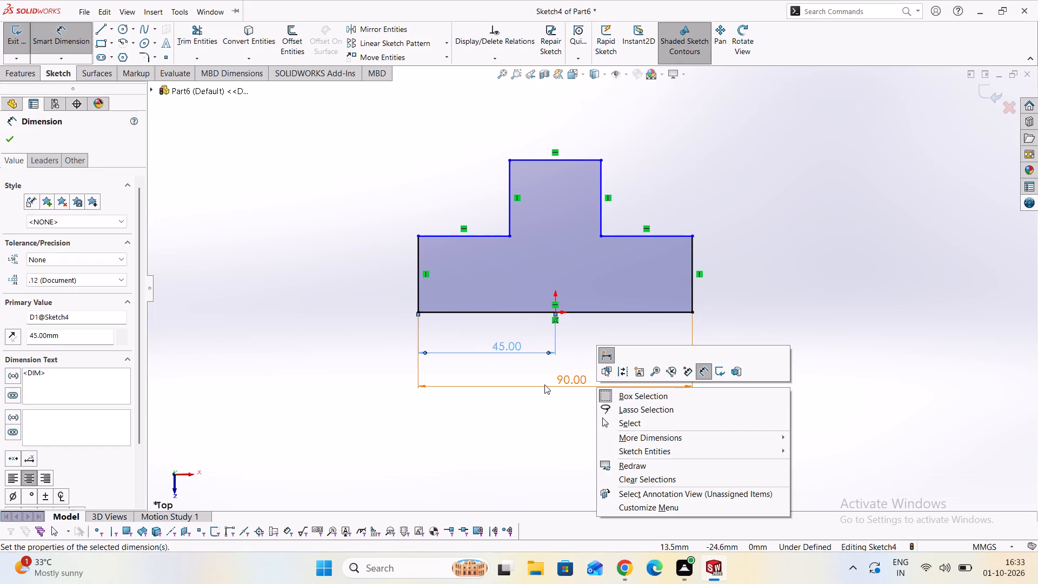
pyautogui.click(544, 384)
pyautogui.click(544, 384)
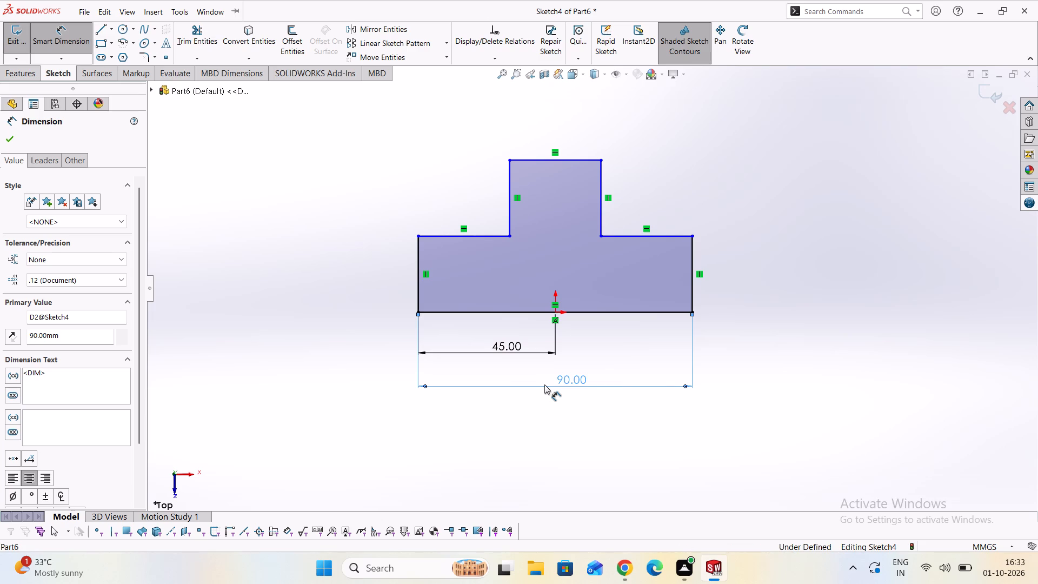
pyautogui.press('Escape')
pyautogui.rightClick(505, 344)
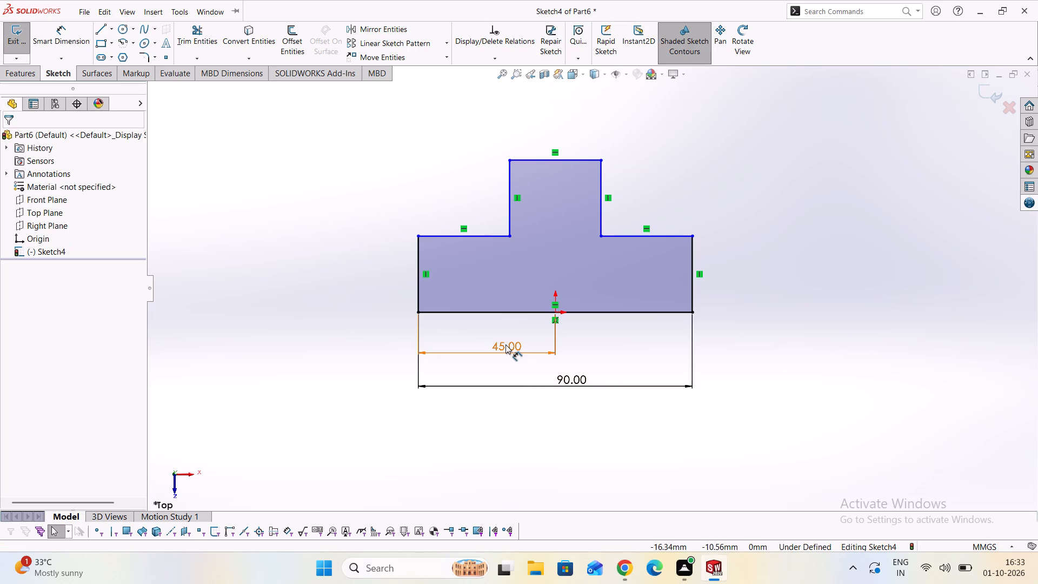
pyautogui.click(535, 424)
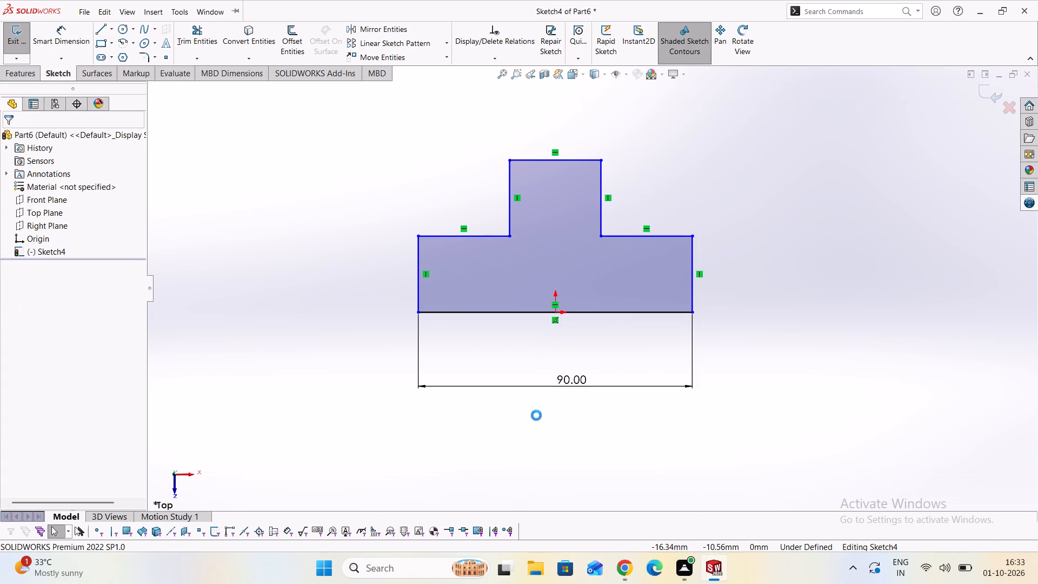
pyautogui.rightClick(549, 389)
pyautogui.click(565, 414)
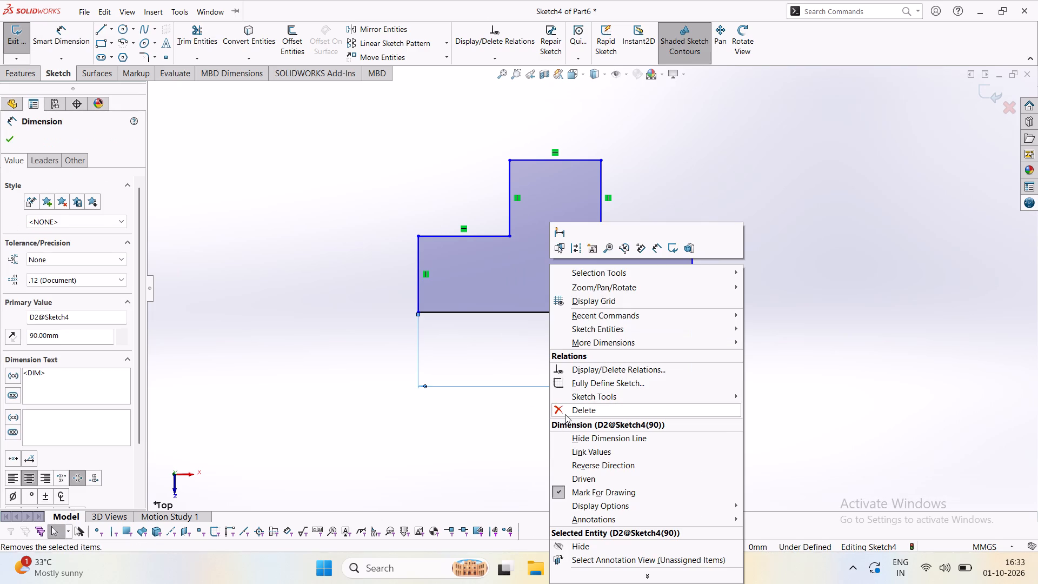
# Apply Fully Define Sketch to all entities in the sketch, with both relations and dimensions included.
pyautogui.scroll(2, 620, 387)
pyautogui.scroll(-3, 620, 387)
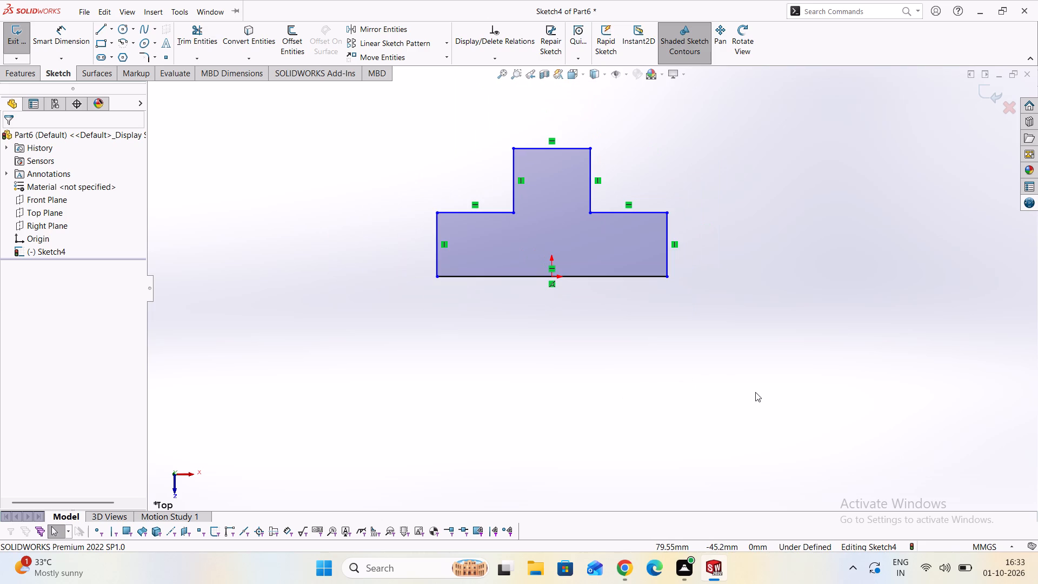
pyautogui.click(481, 57)
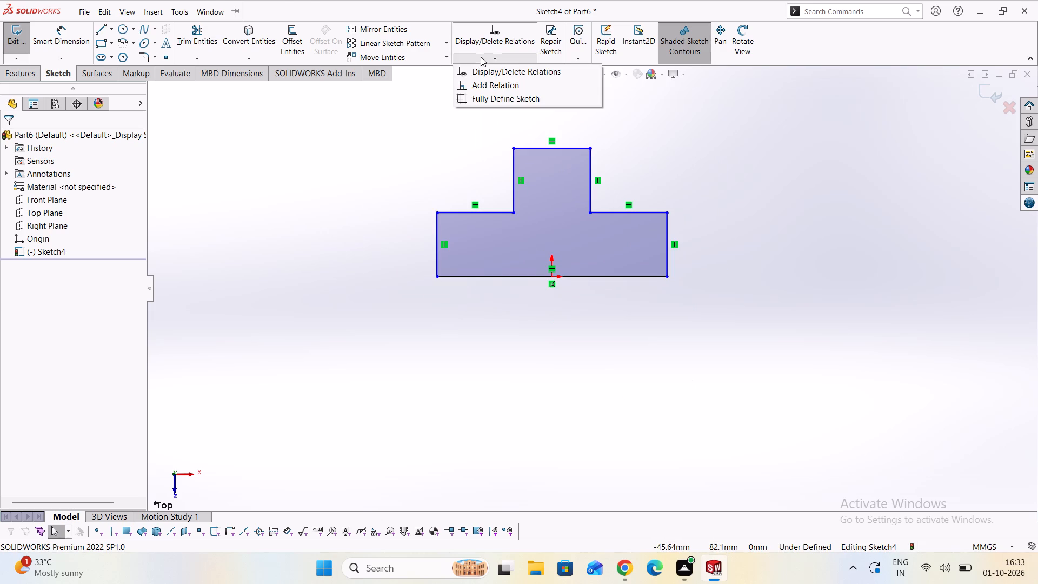
pyautogui.click(487, 92)
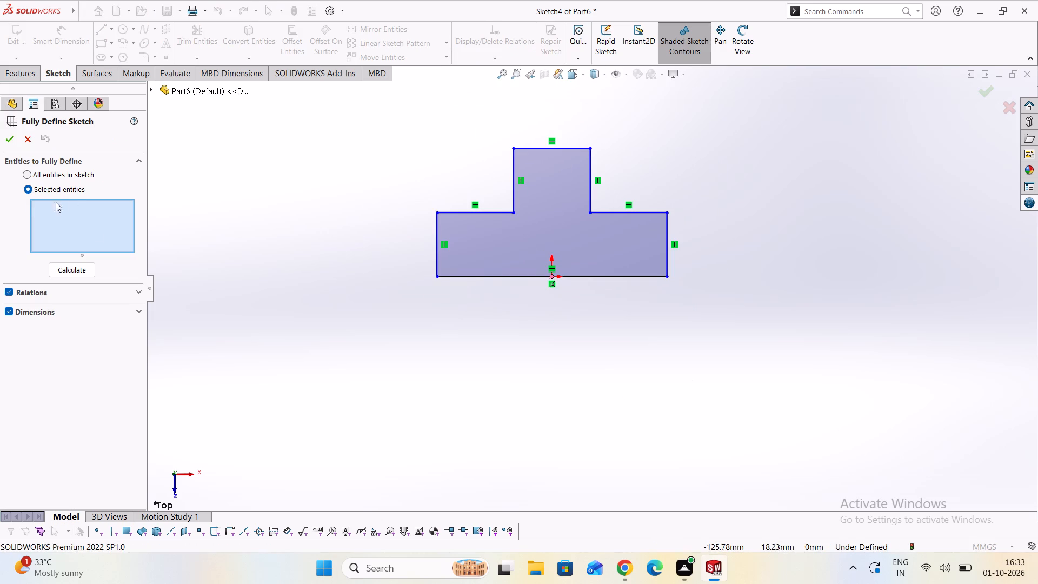
pyautogui.scroll(-3, 80, 224)
pyautogui.scroll(2, 80, 224)
pyautogui.click(28, 176)
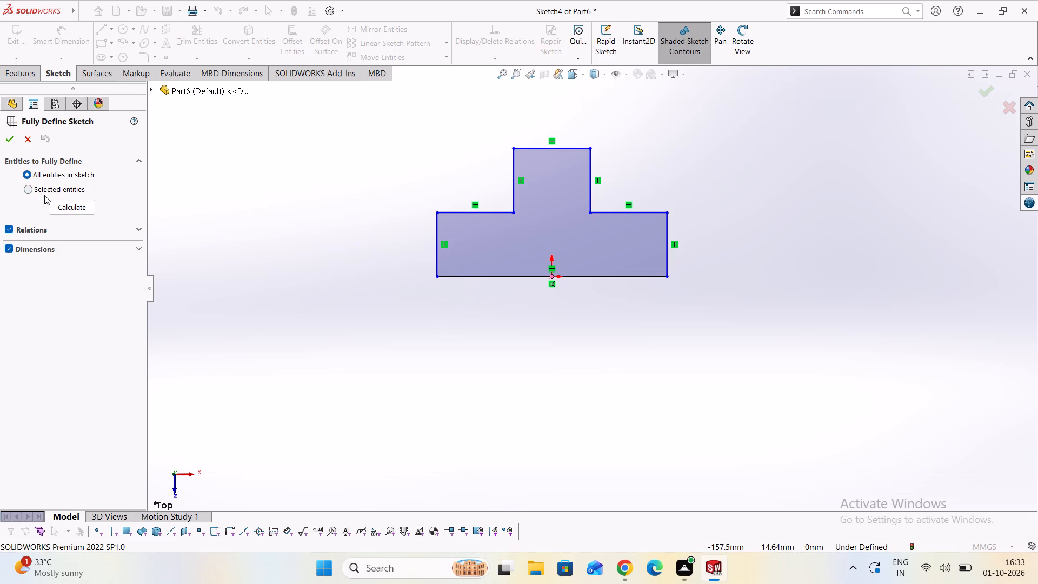
pyautogui.click(30, 190)
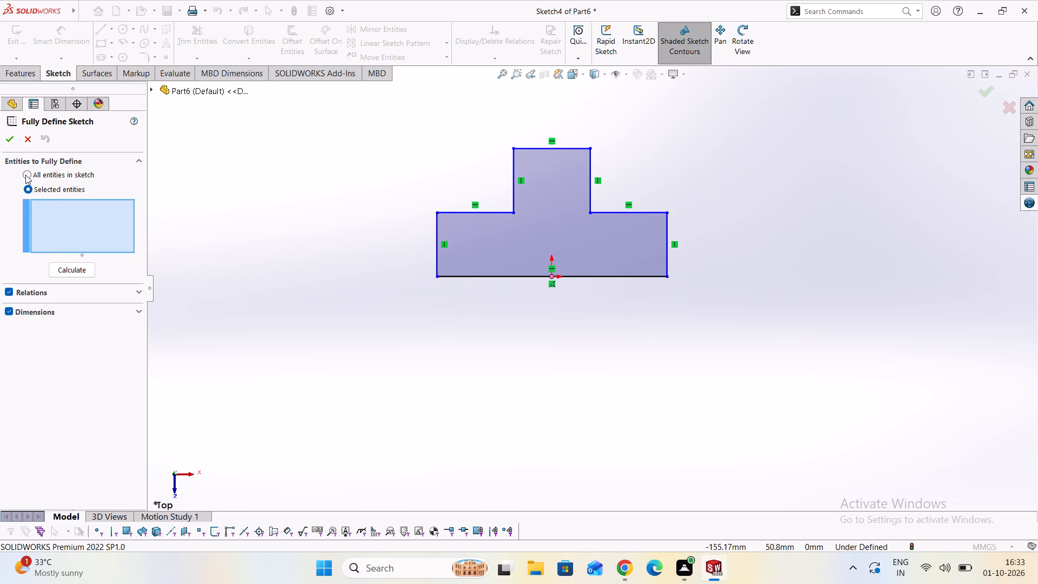
pyautogui.click(28, 176)
pyautogui.click(4, 139)
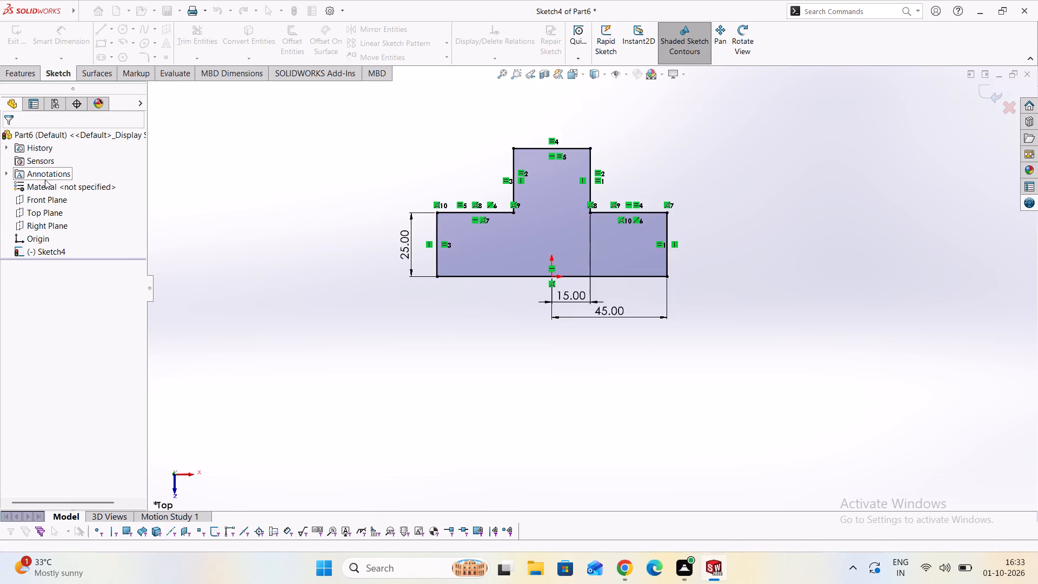
# Exit the inverted-T sketch.
pyautogui.scroll(4, 644, 294)
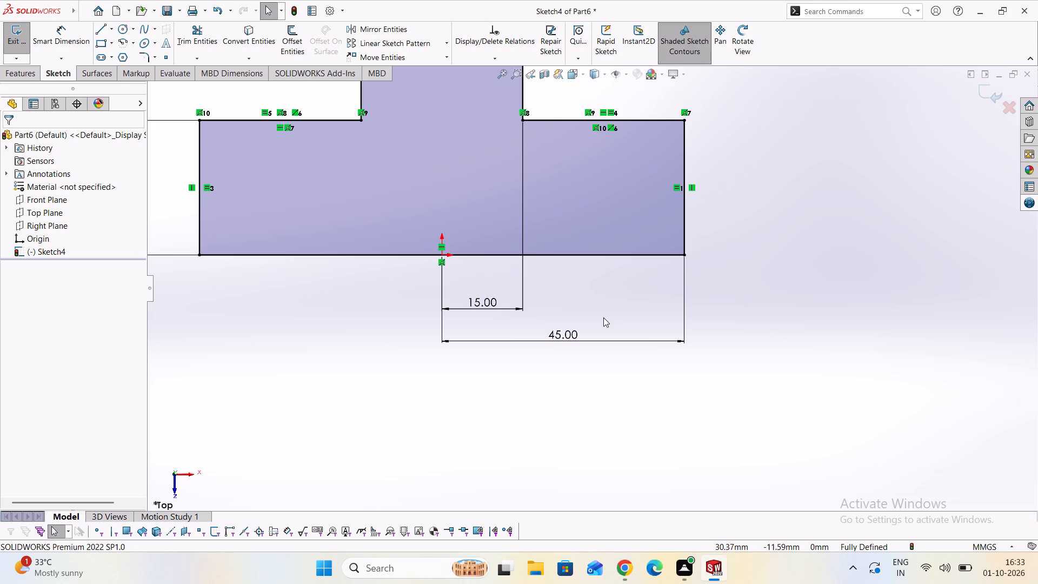
pyautogui.scroll(-3, 603, 317)
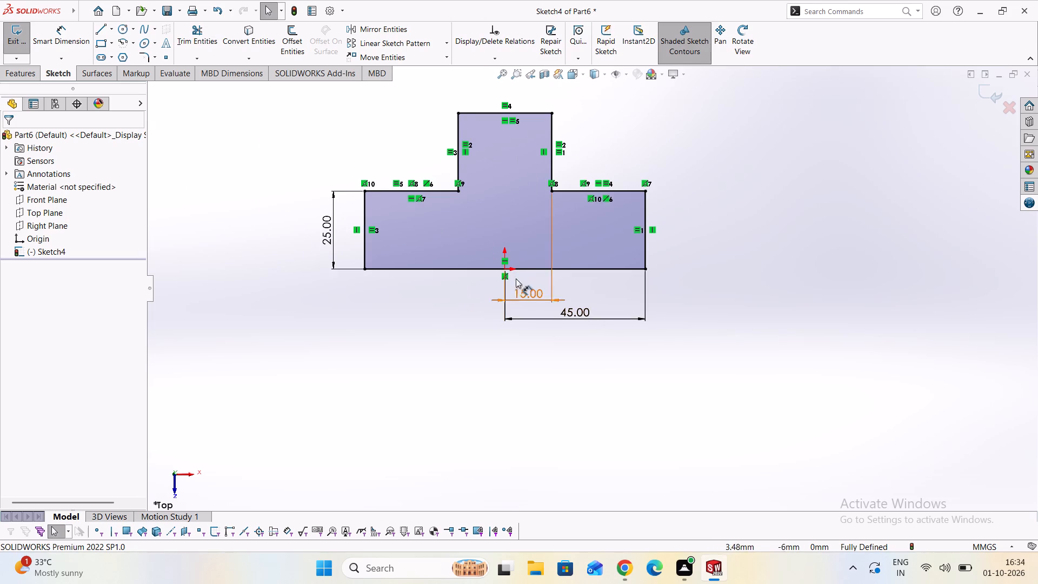
pyautogui.scroll(2, 489, 232)
pyautogui.scroll(-1, 489, 232)
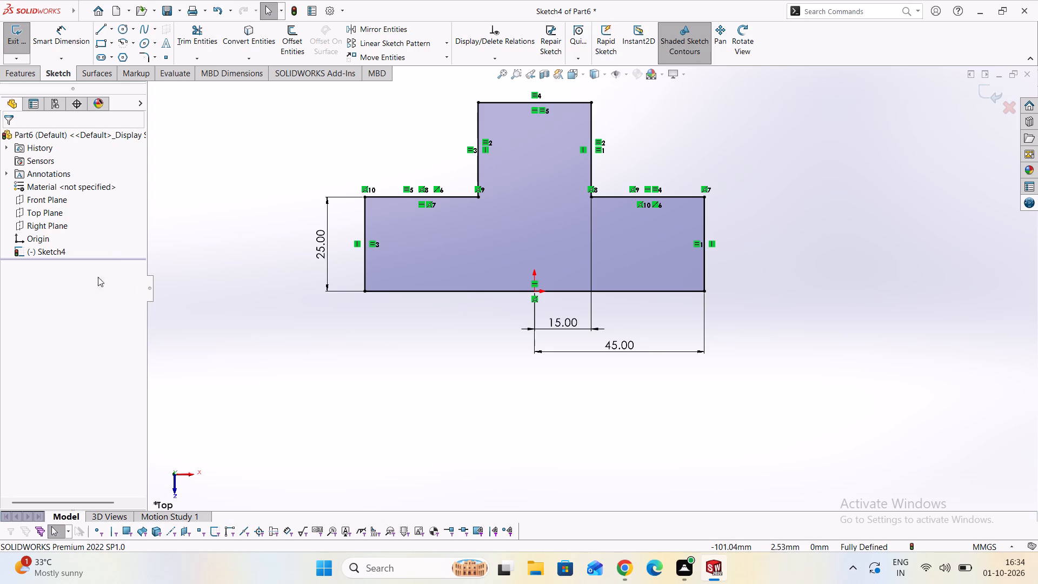
pyautogui.click(17, 34)
# Extrude the inverted-T profile as a Blind boss to a depth of 50 mm.
pyautogui.click(21, 74)
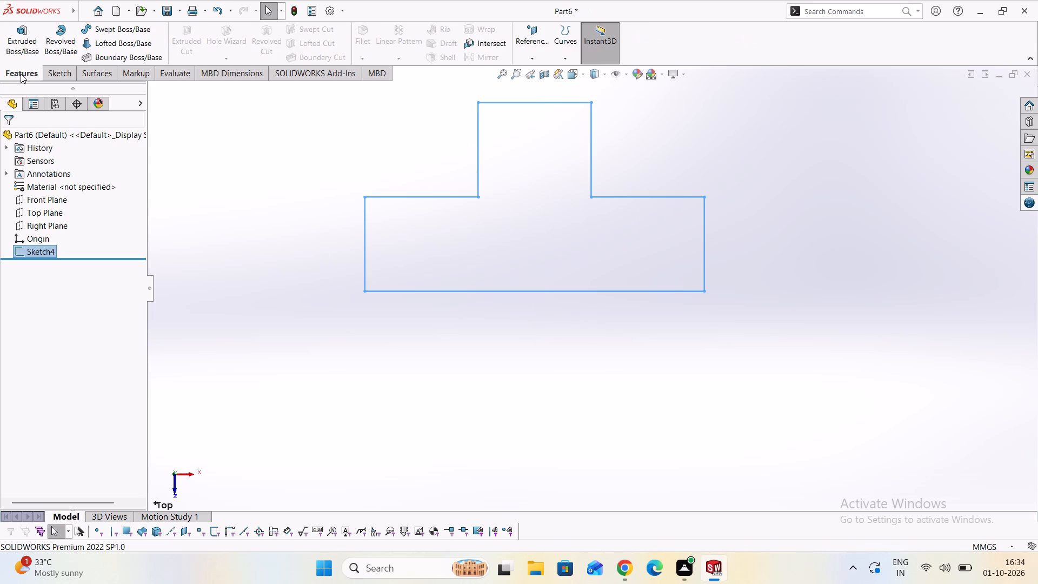
pyautogui.click(20, 43)
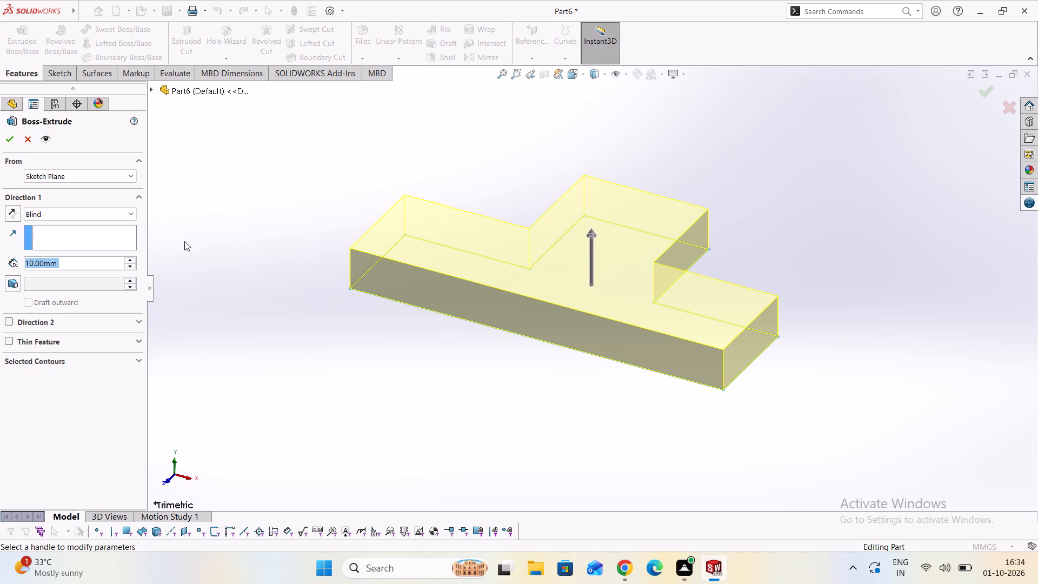
pyautogui.click(135, 217)
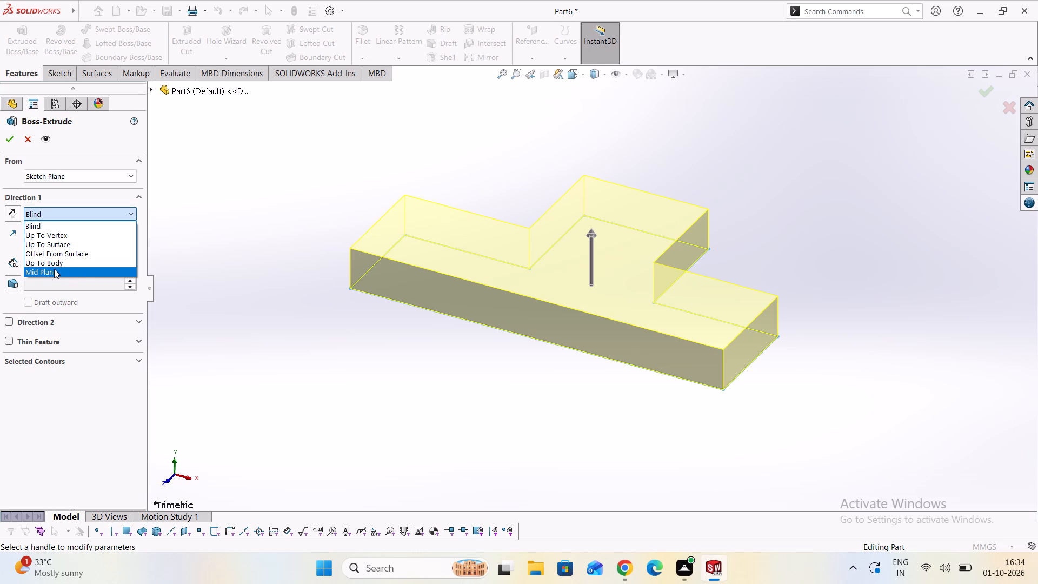
pyautogui.click(51, 212)
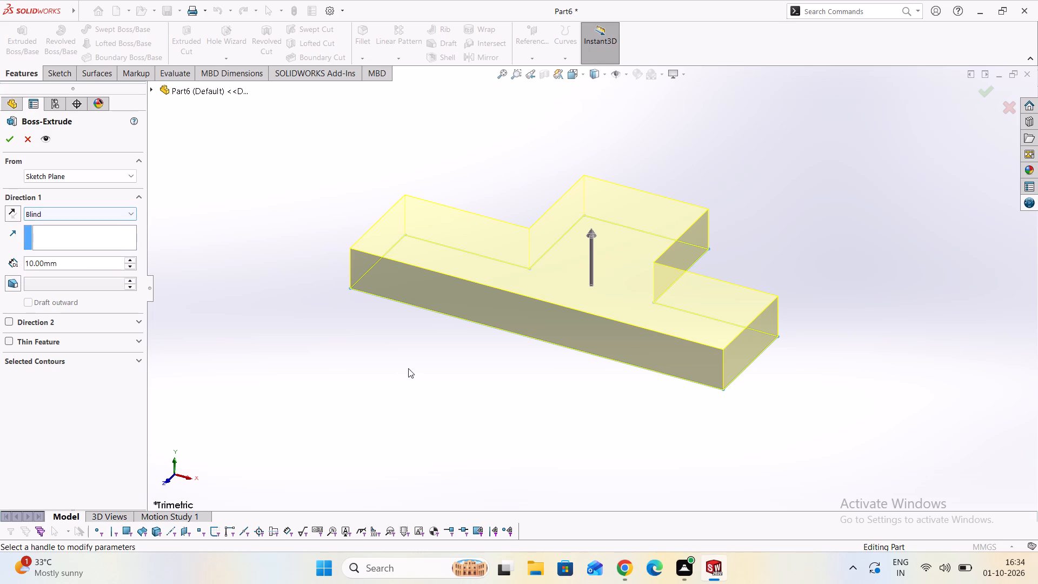
pyautogui.scroll(-2, 408, 368)
pyautogui.moveTo(400, 361); pyautogui.dragTo(551, 263, button='middle')
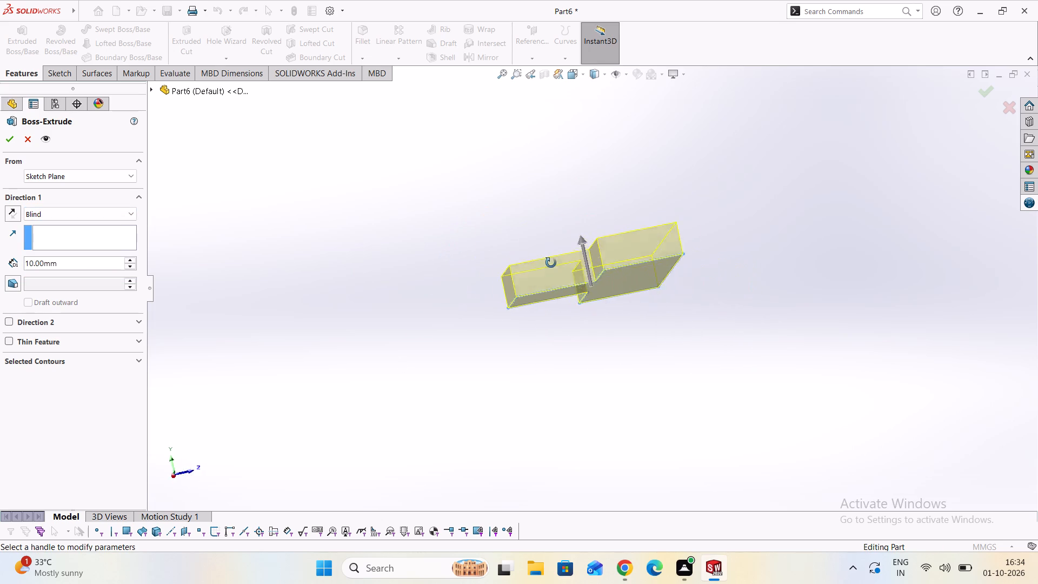
pyautogui.moveTo(551, 263); pyautogui.dragTo(381, 486, button='middle')
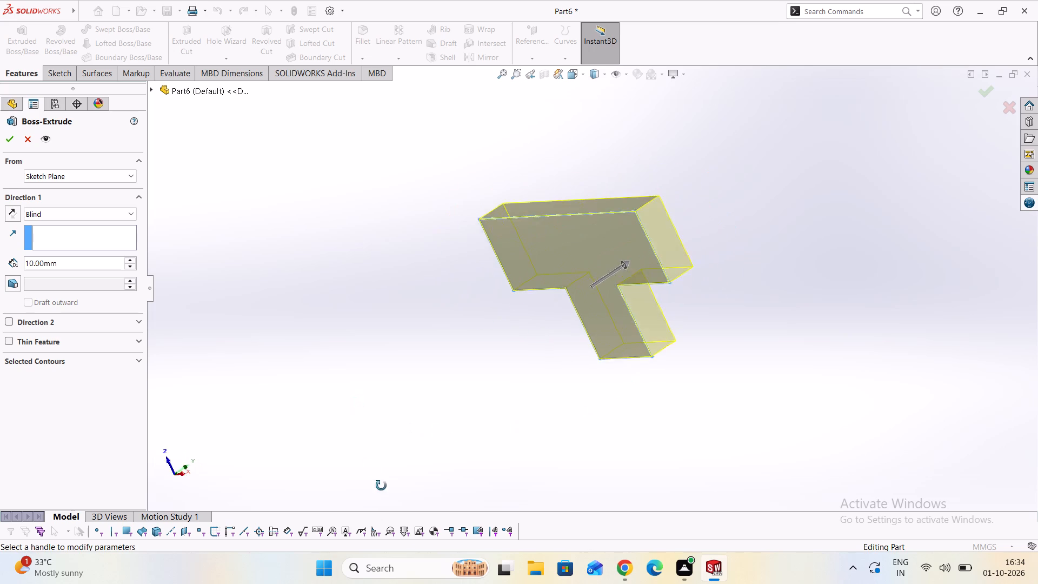
pyautogui.moveTo(381, 486); pyautogui.dragTo(1033, 439, button='middle')
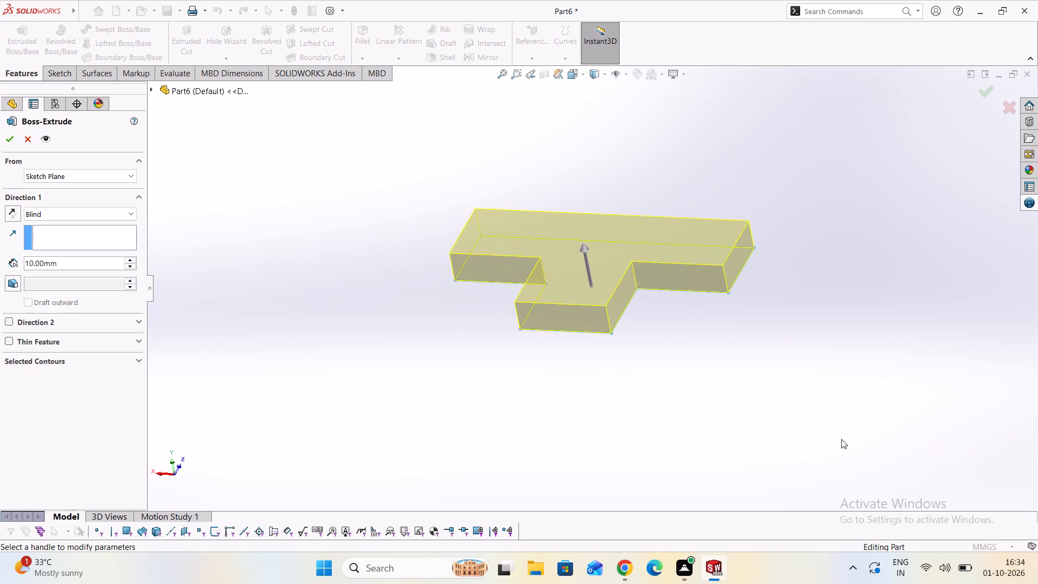
pyautogui.click(128, 258)
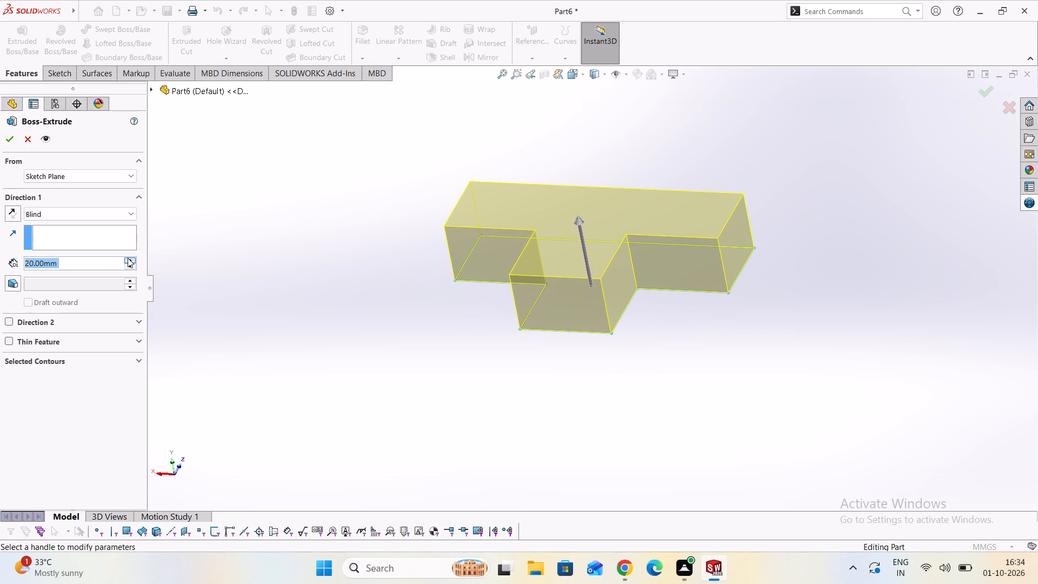
pyautogui.doubleClick(128, 258)
pyautogui.click(128, 258)
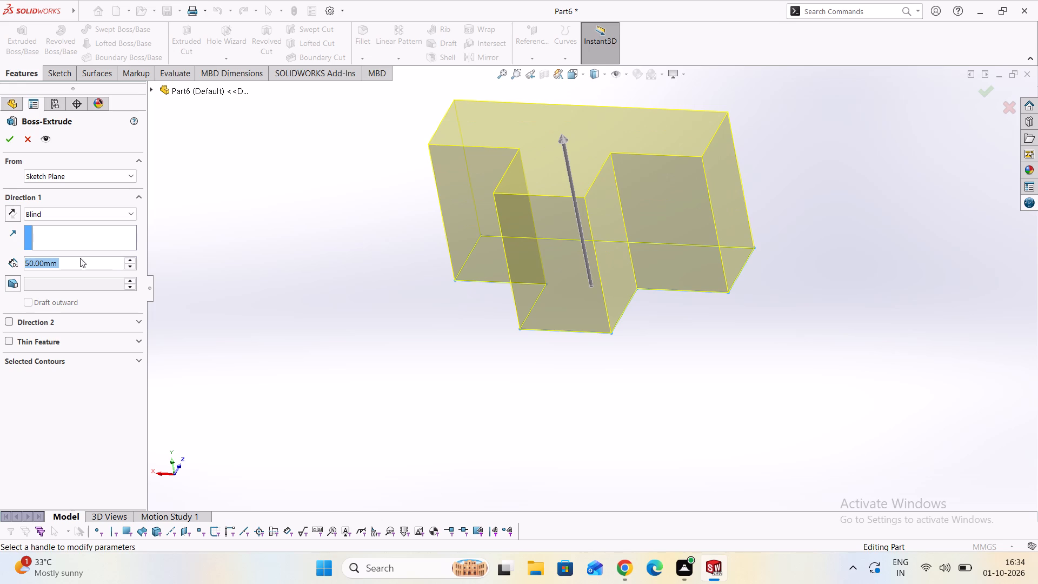
pyautogui.click(10, 141)
# Examine the extruded inverted-T solid from several sides.
pyautogui.scroll(-1, 304, 291)
pyautogui.moveTo(307, 291); pyautogui.dragTo(315, 300, button='middle')
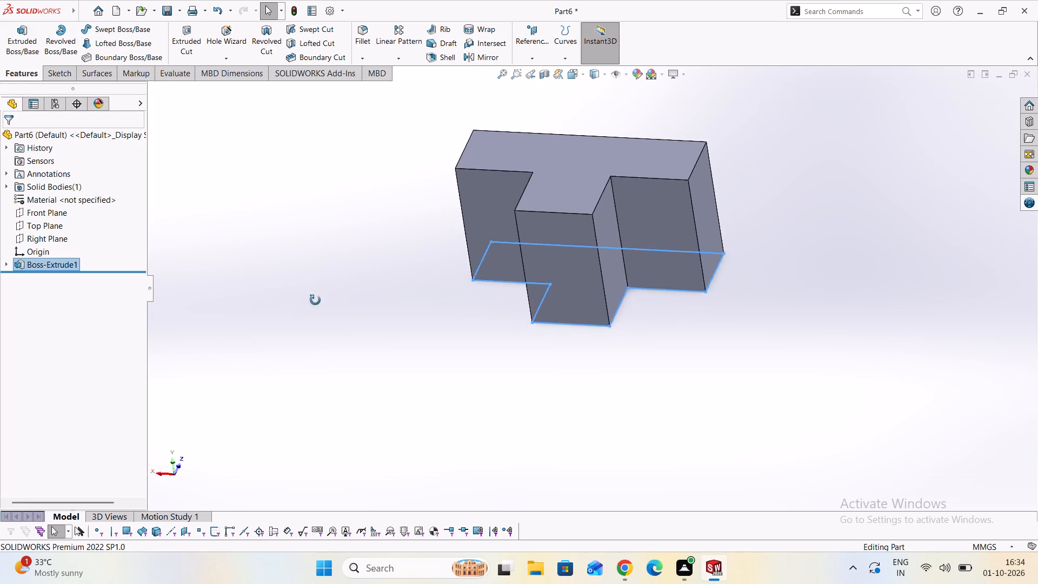
pyautogui.moveTo(315, 300); pyautogui.dragTo(522, 383, button='middle')
pyautogui.press('Escape')
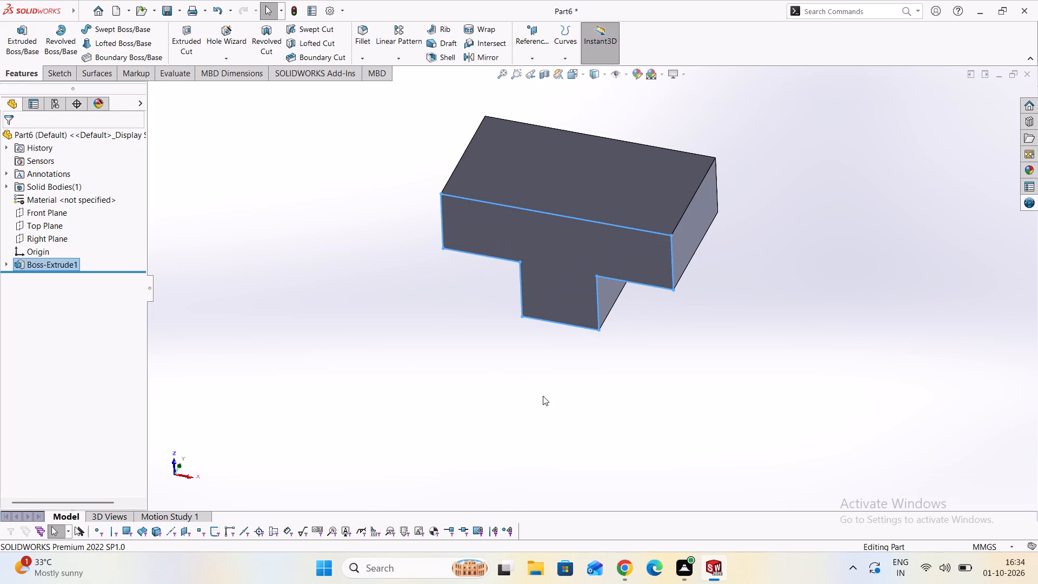
pyautogui.scroll(-1, 428, 342)
pyautogui.moveTo(462, 346); pyautogui.dragTo(675, 380, button='middle')
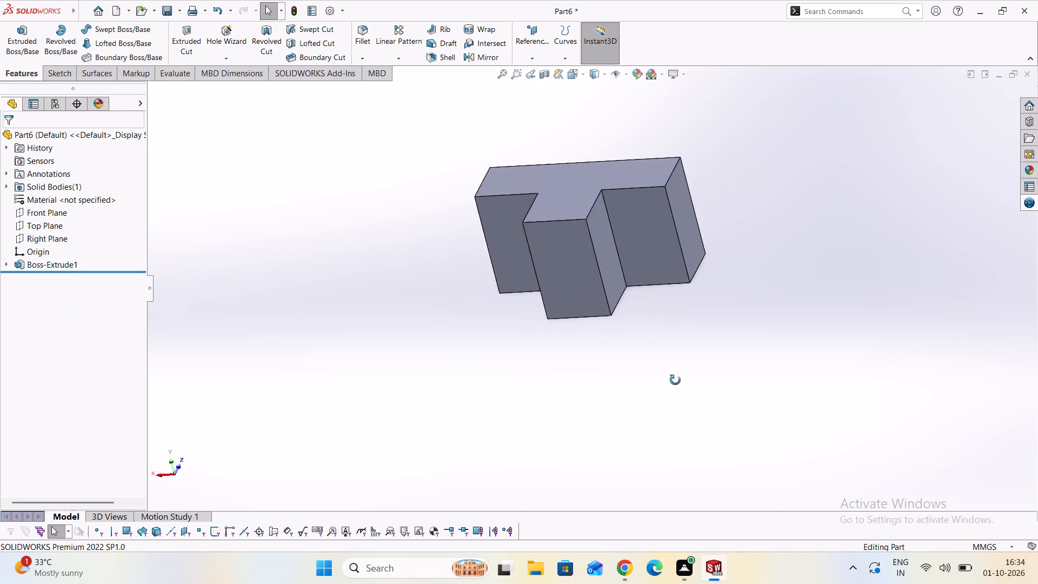
pyautogui.moveTo(675, 380); pyautogui.dragTo(776, 223, button='middle')
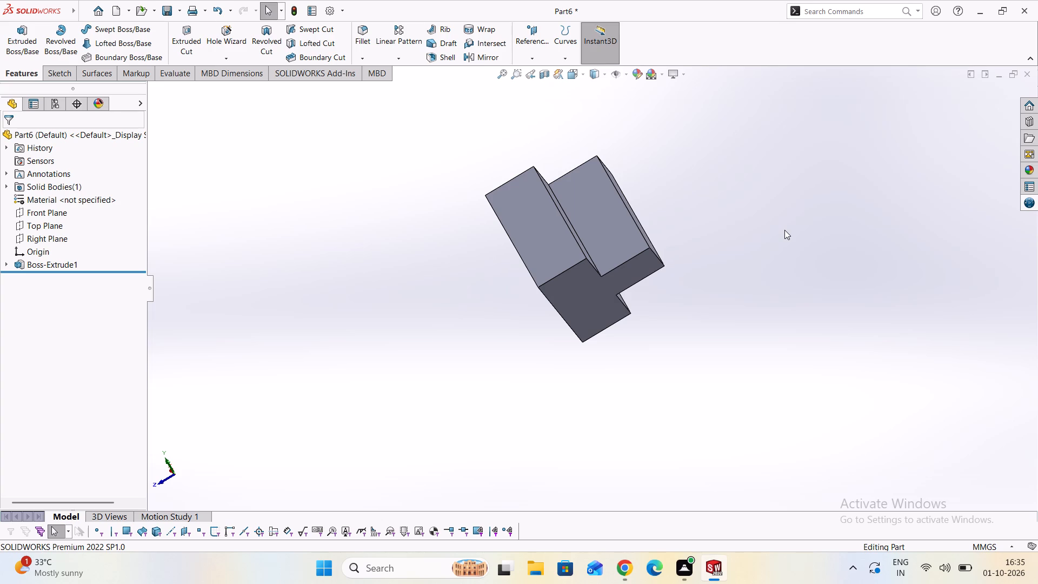
pyautogui.scroll(-2, 635, 316)
pyautogui.moveTo(726, 227); pyautogui.dragTo(814, 495, button='middle')
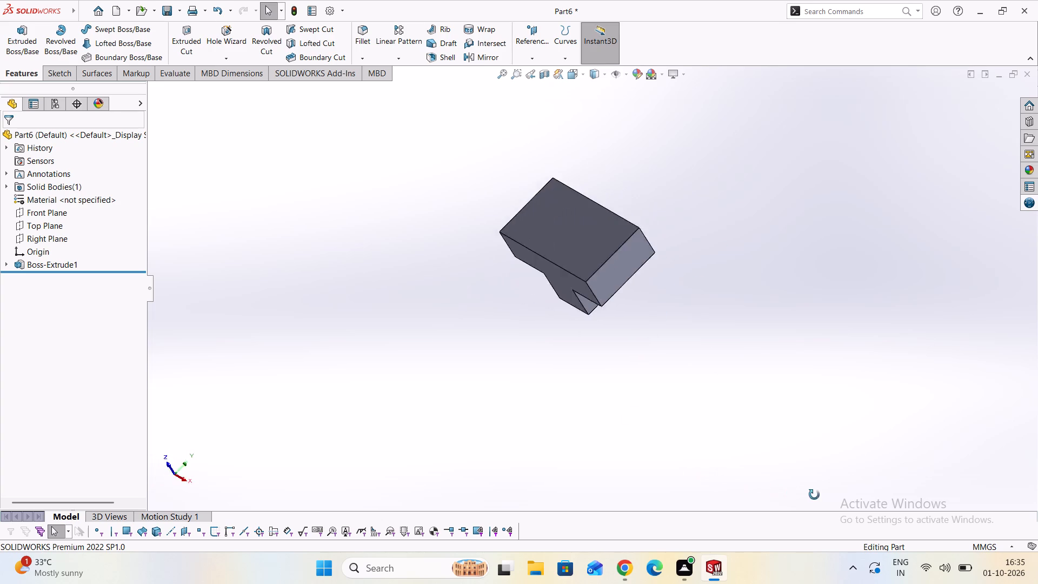
pyautogui.moveTo(814, 495); pyautogui.dragTo(791, 271, button='middle')
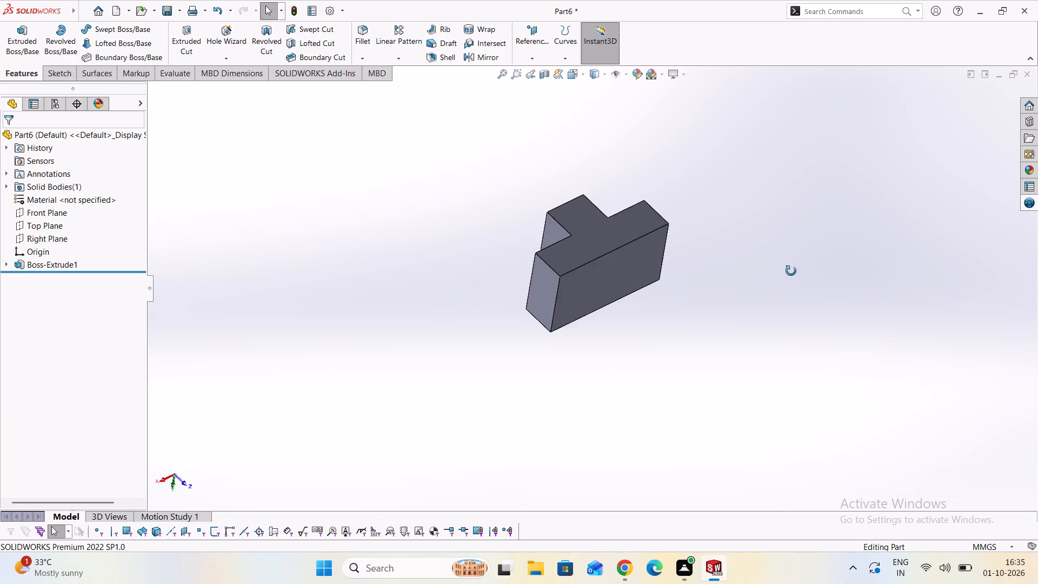
pyautogui.moveTo(791, 271); pyautogui.dragTo(871, 340, button='middle')
pyautogui.moveTo(524, 450); pyautogui.dragTo(657, 293, button='middle')
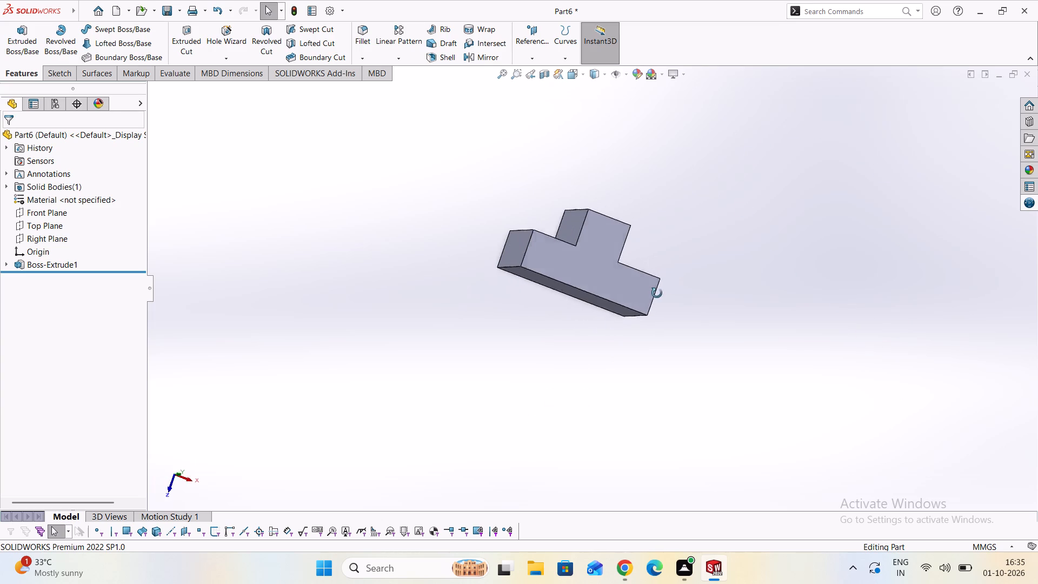
pyautogui.moveTo(657, 293); pyautogui.dragTo(662, 291, button='middle')
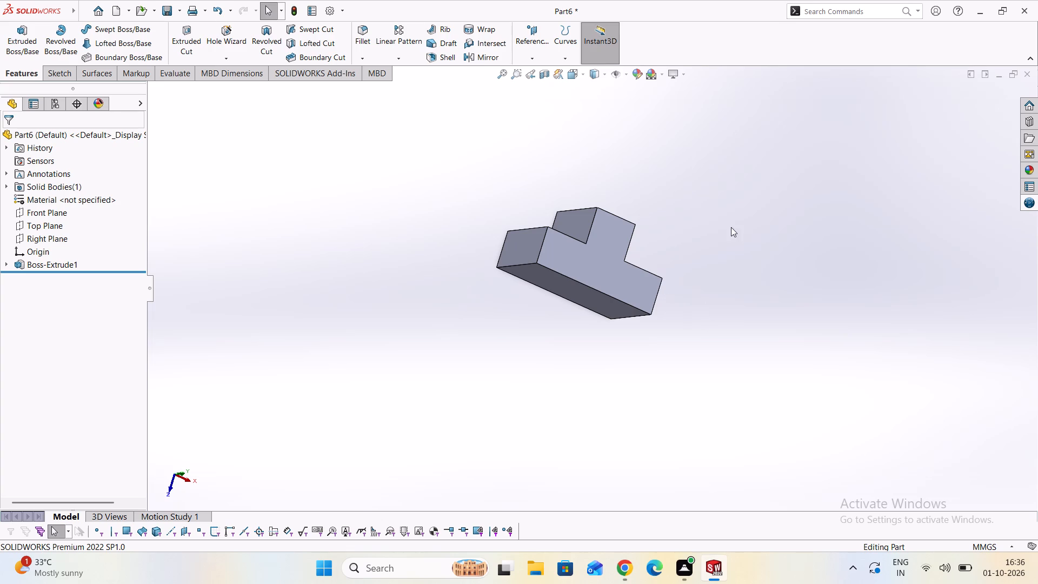
pyautogui.moveTo(736, 232); pyautogui.dragTo(627, 354, button='middle')
pyautogui.moveTo(628, 355); pyautogui.dragTo(367, 282, button='middle')
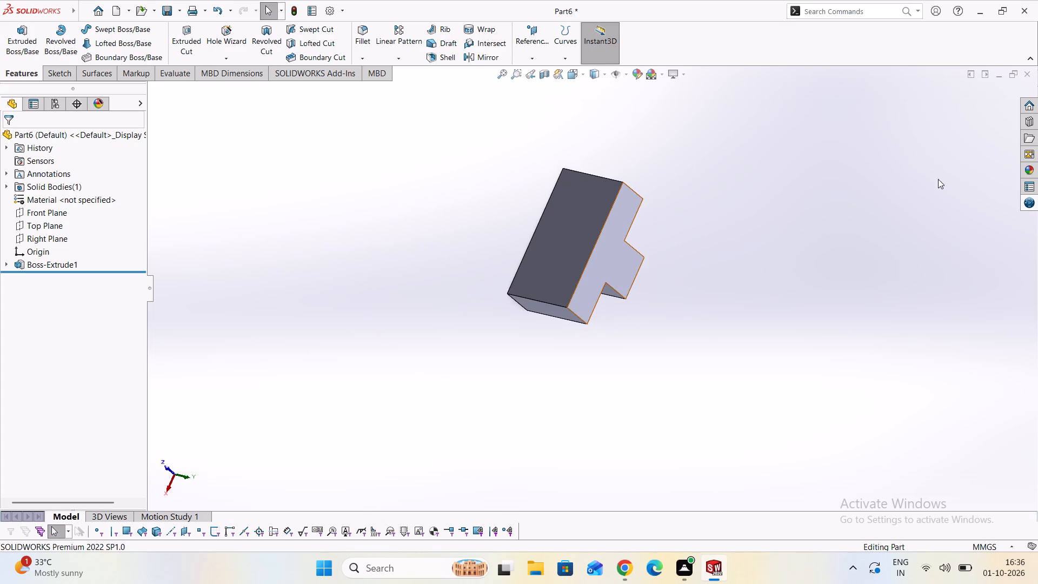
# Close the inverted-T part without saving its changes.
pyautogui.click(1032, 77)
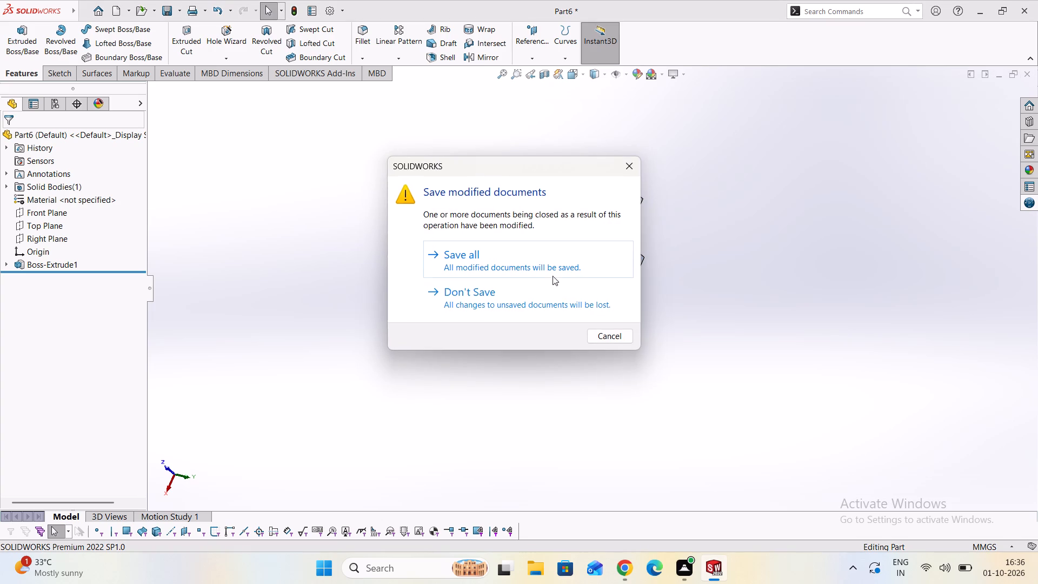
pyautogui.click(498, 301)
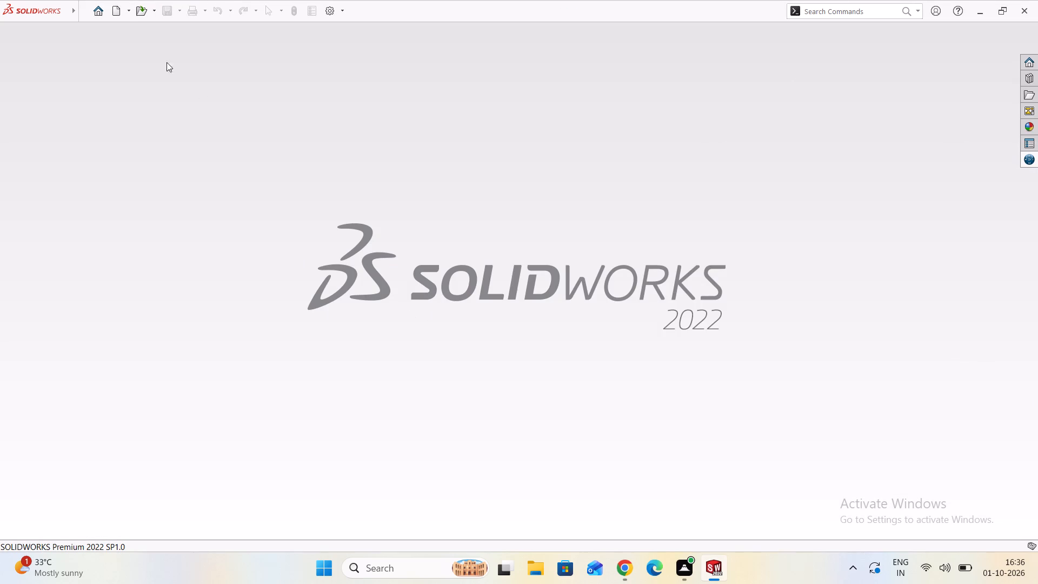
# Create a new part document.
pyautogui.click(112, 10)
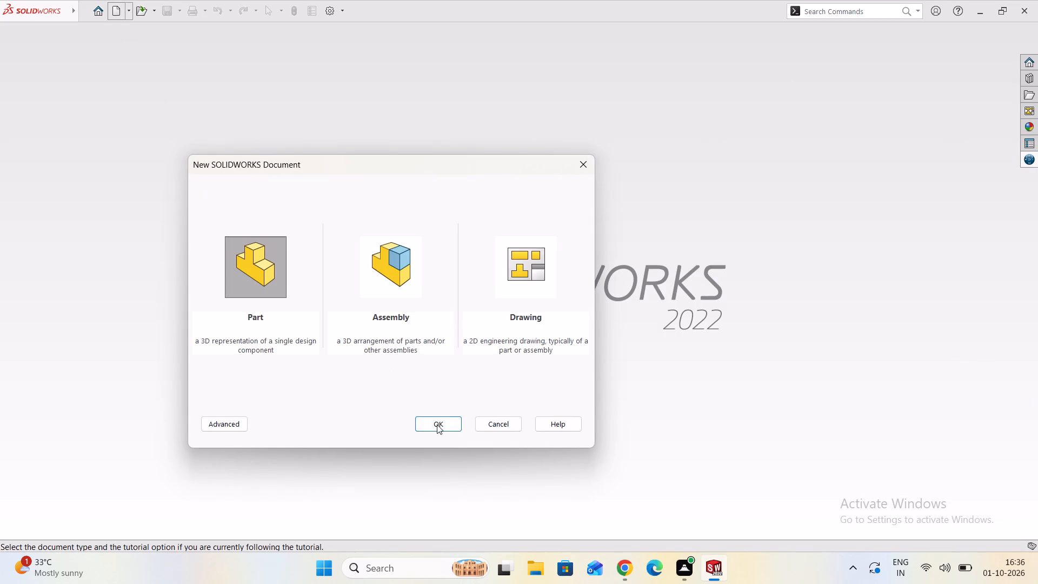
pyautogui.click(447, 428)
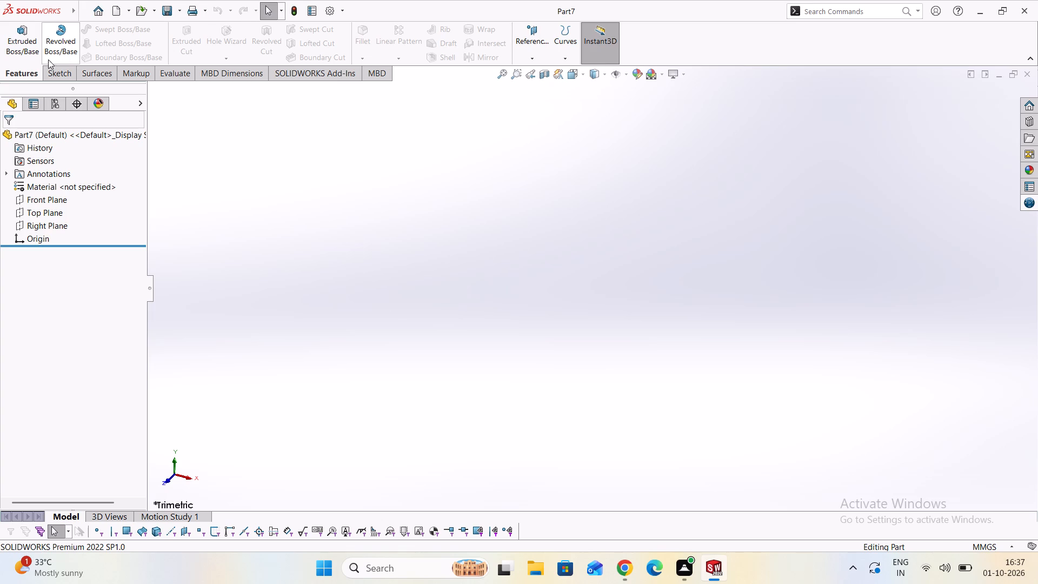
# On the Top Plane, sketch a closed rectangle of lines about 110 mm by 12 mm, its lower edge passing through the origin.
pyautogui.click(66, 71)
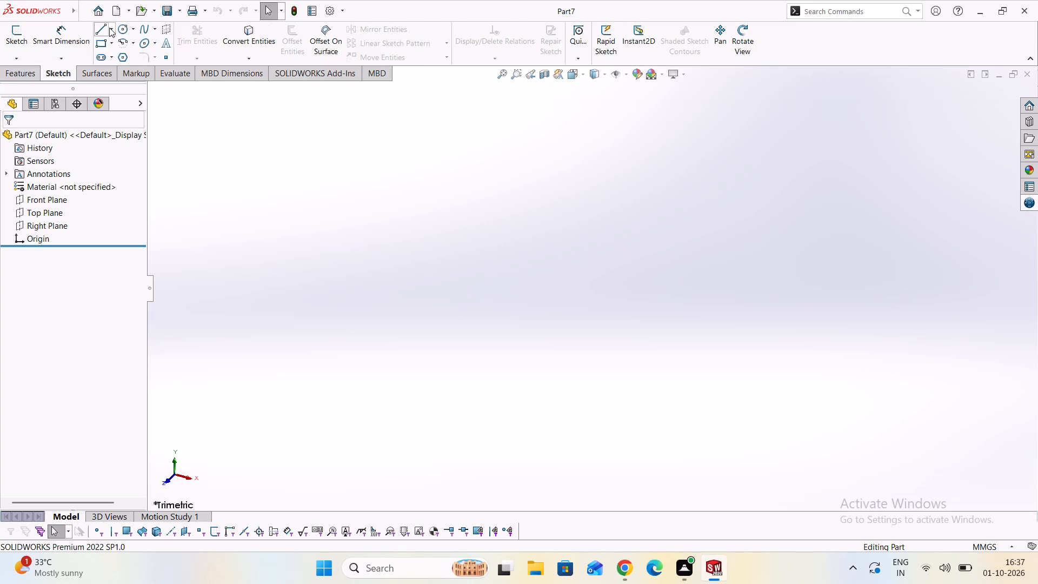
pyautogui.click(115, 29)
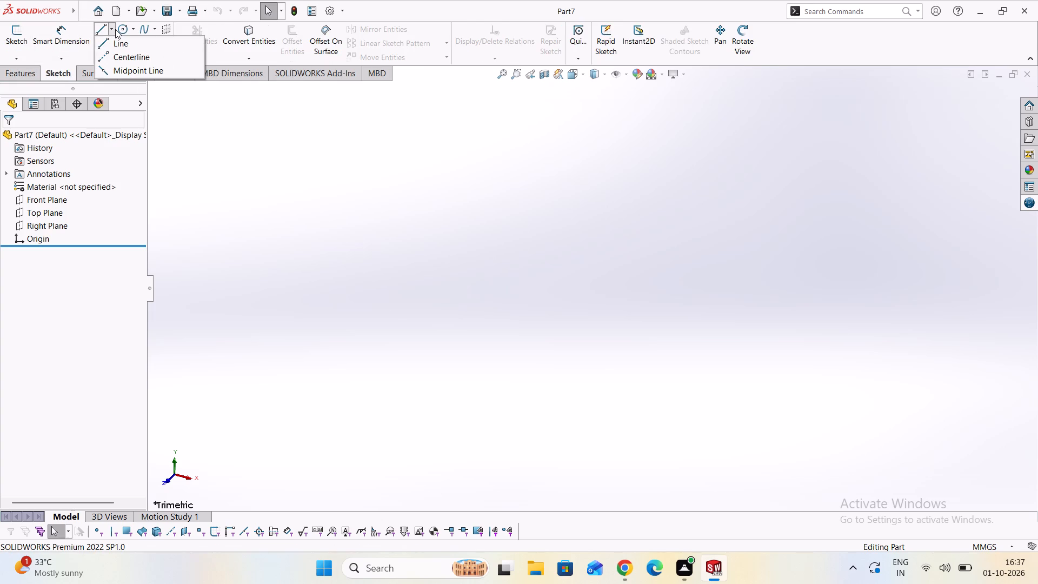
pyautogui.click(107, 25)
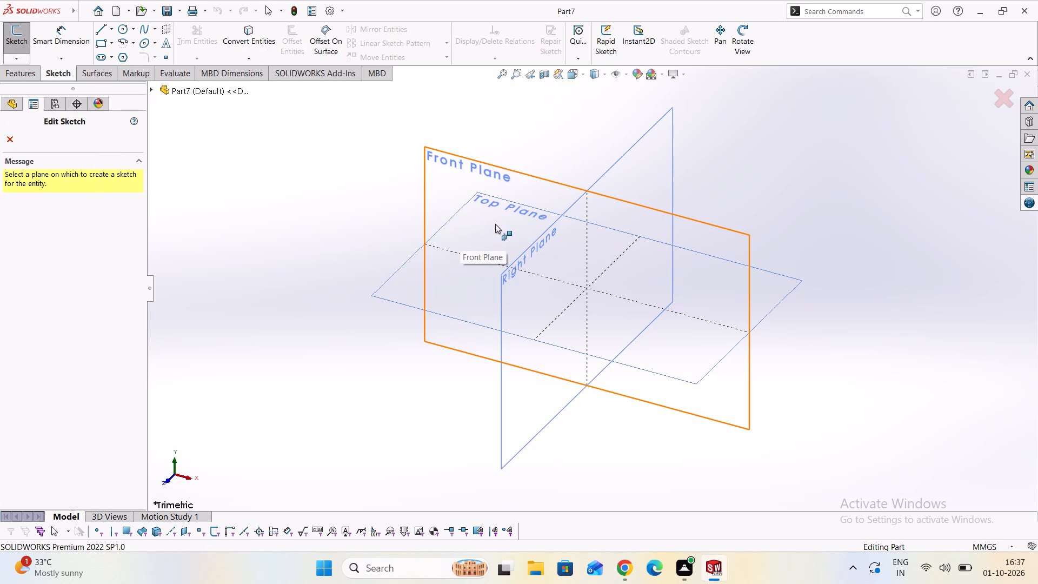
pyautogui.click(444, 300)
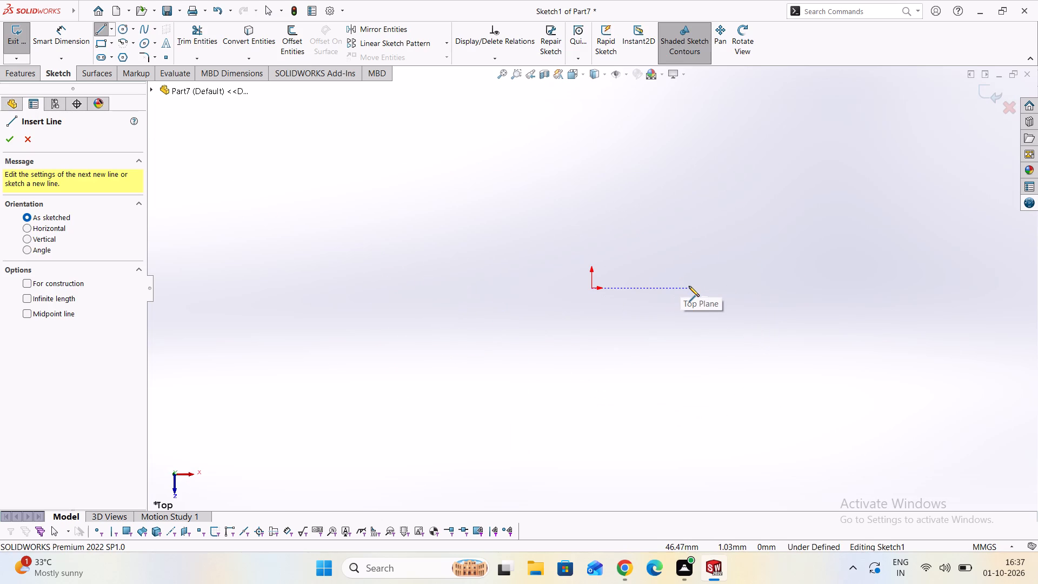
pyautogui.click(738, 286)
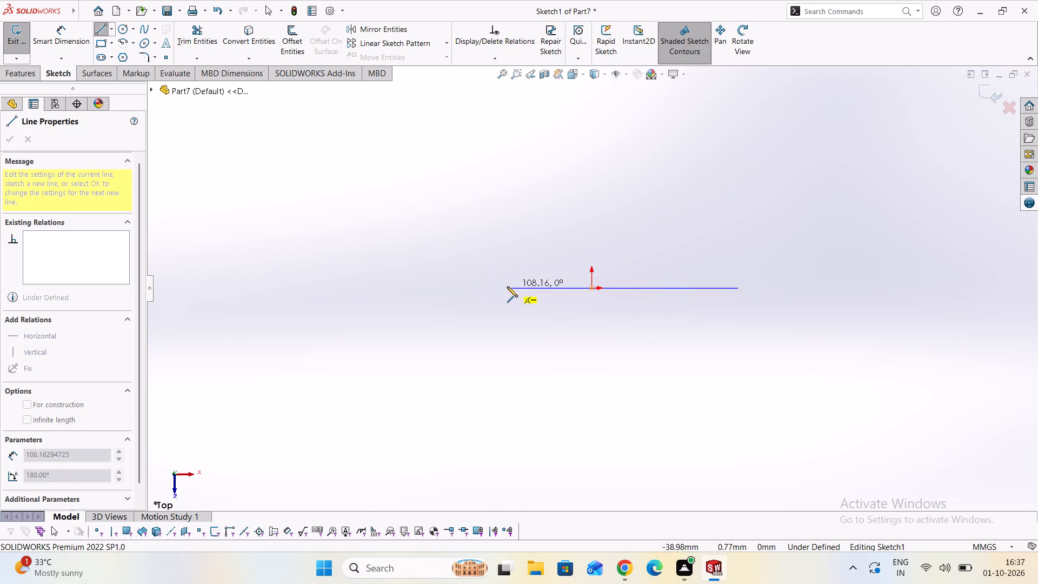
pyautogui.click(502, 288)
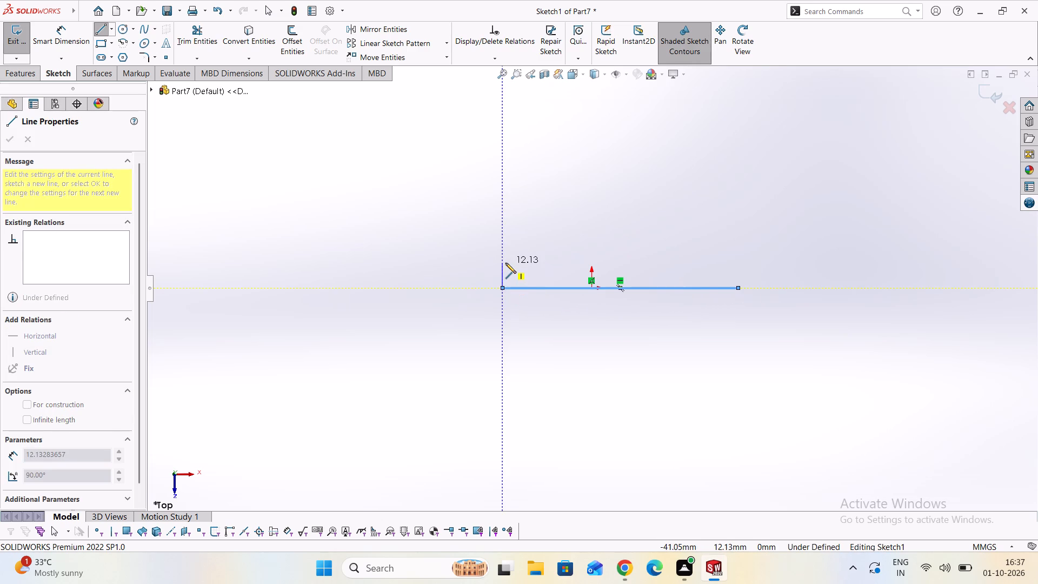
pyautogui.click(505, 263)
pyautogui.click(738, 262)
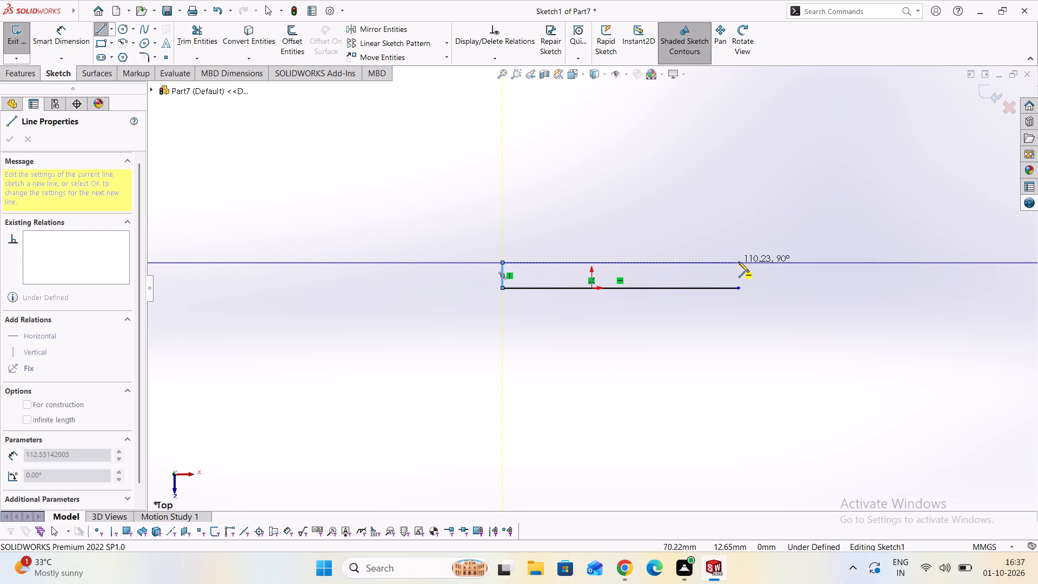
pyautogui.click(740, 289)
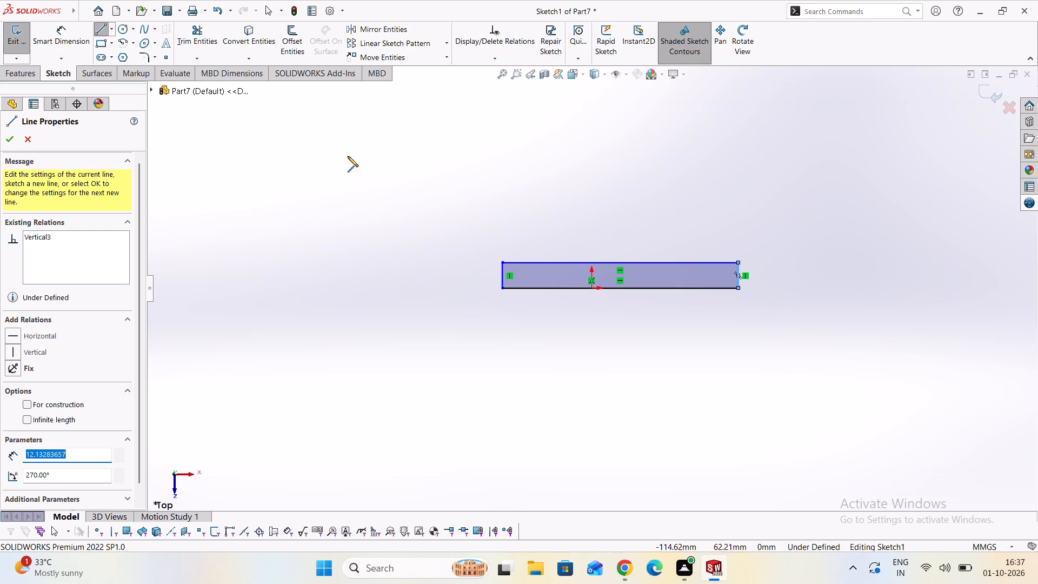
# Sketch two circles inside the rectangle, one near each end, with radii of about 3.6 mm and 4.4 mm.
pyautogui.click(123, 30)
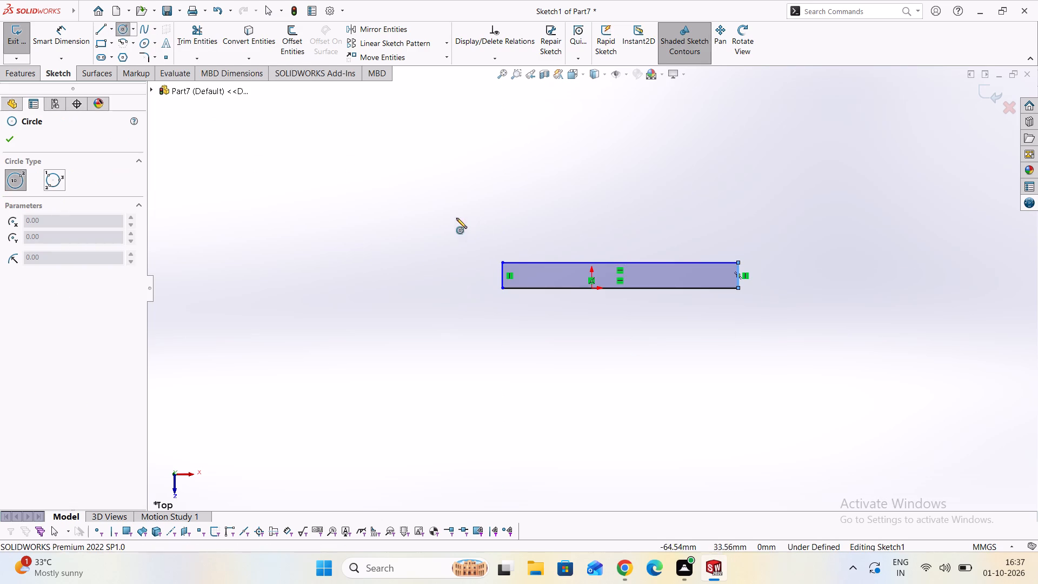
pyautogui.click(523, 275)
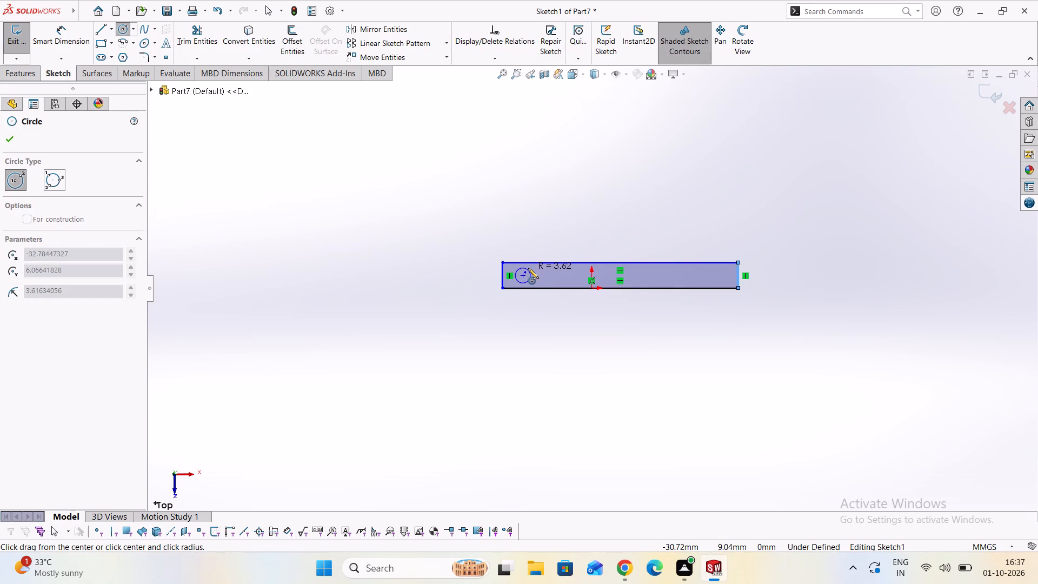
pyautogui.click(529, 271)
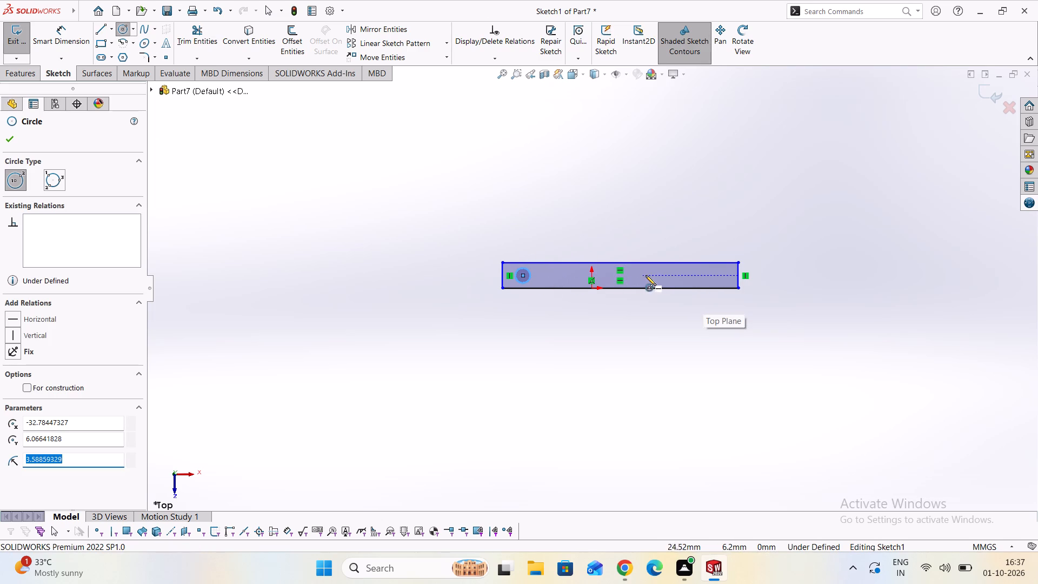
pyautogui.click(713, 275)
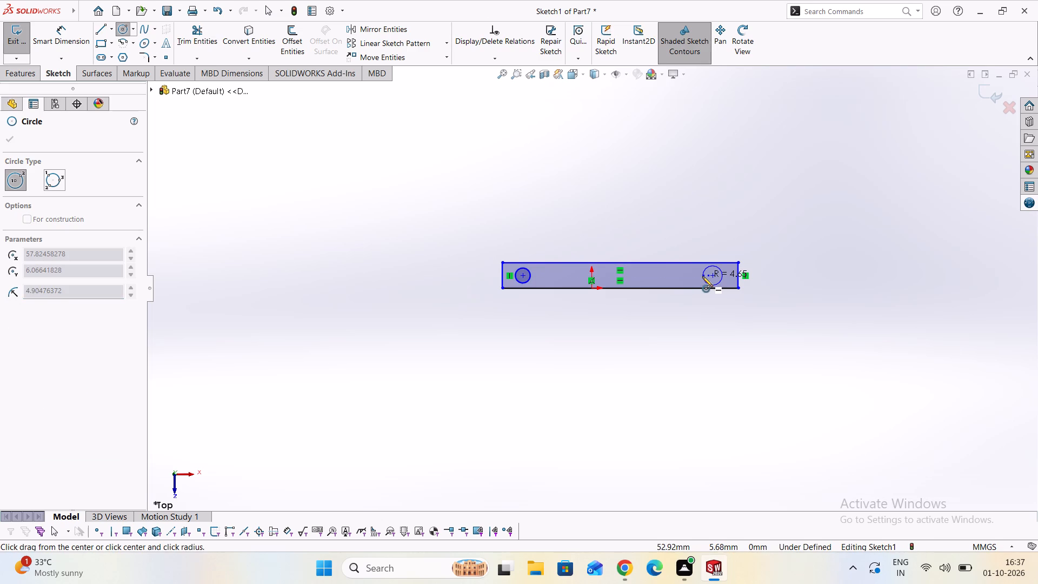
pyautogui.click(703, 275)
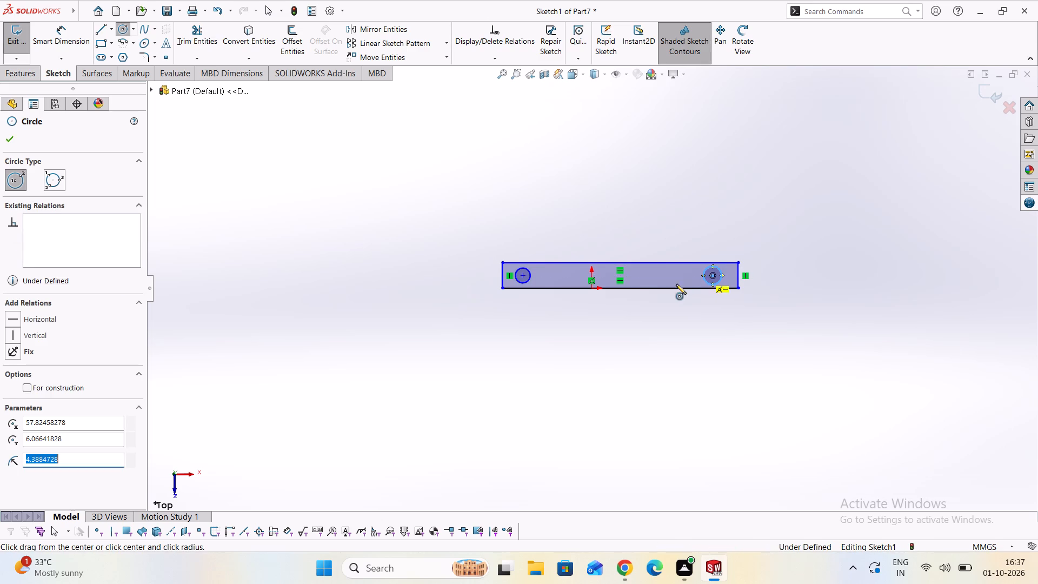
# Dimension the rectangle's lower edge to a length of 65 mm.
pyautogui.click(70, 40)
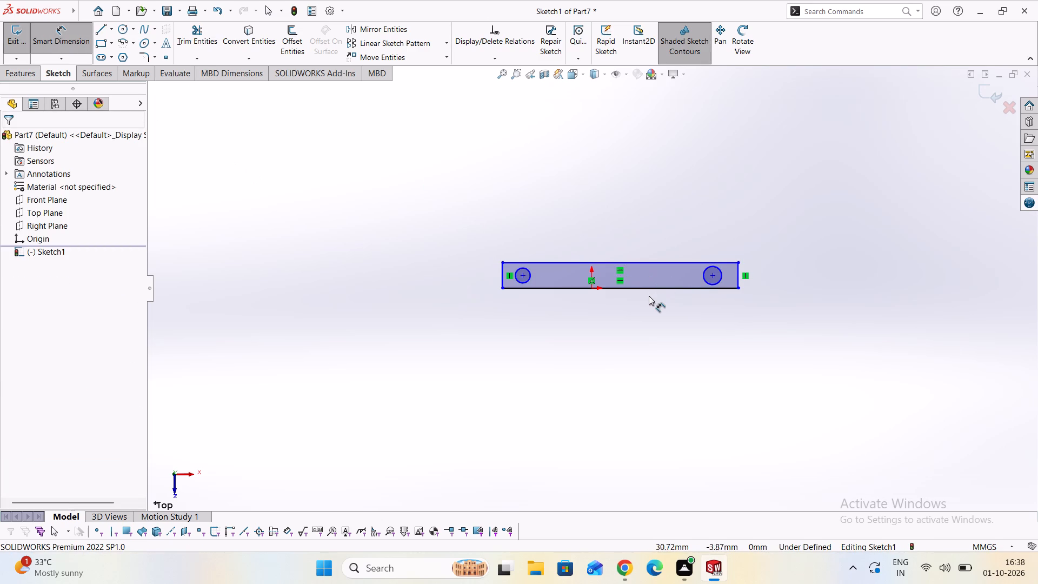
pyautogui.click(642, 290)
pyautogui.click(639, 326)
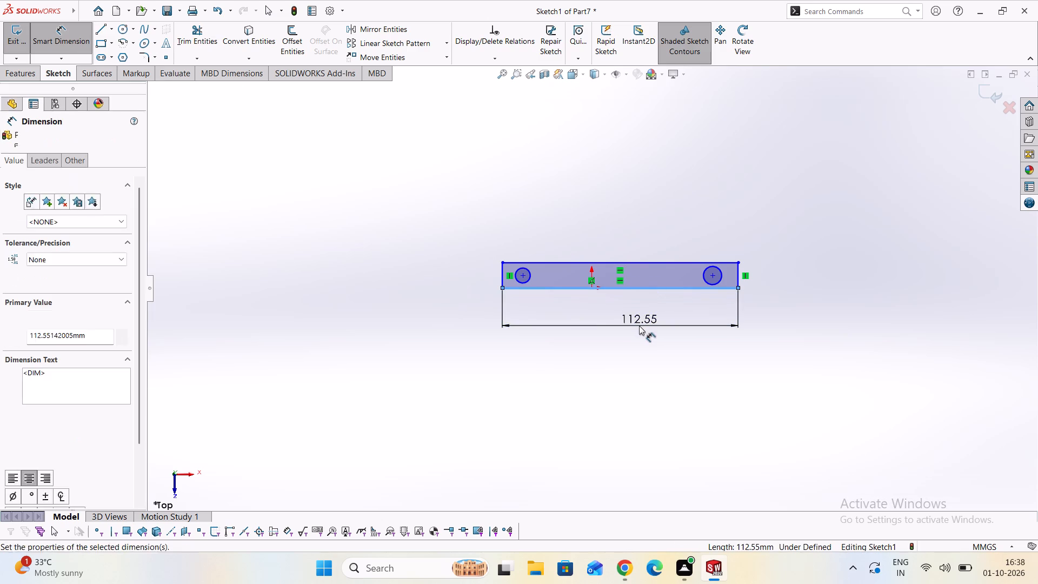
pyautogui.write('65')
pyautogui.press('Return')
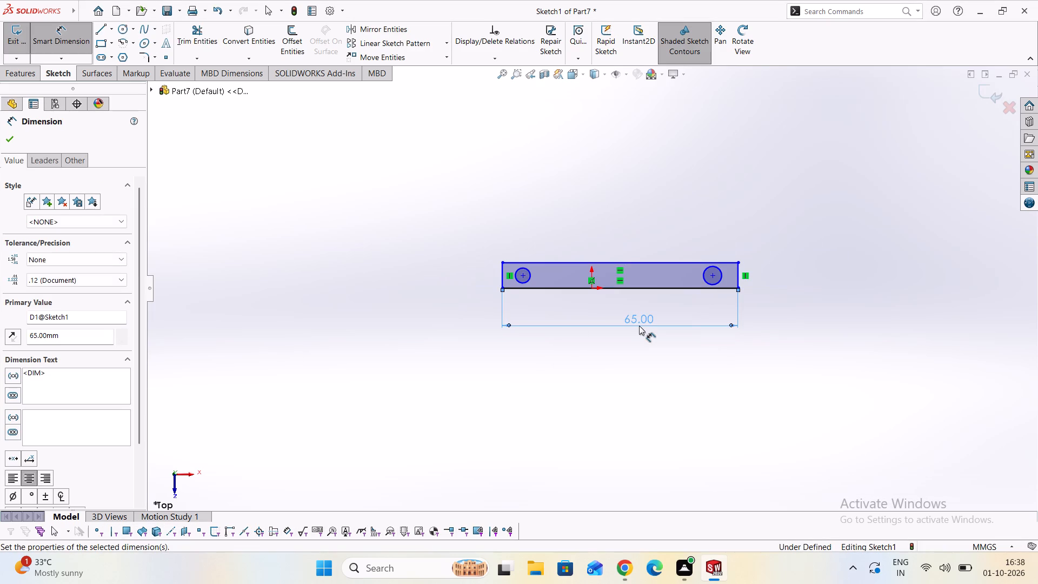
# Dimension both circles to a diameter of 5 mm each.
pyautogui.scroll(2, 718, 293)
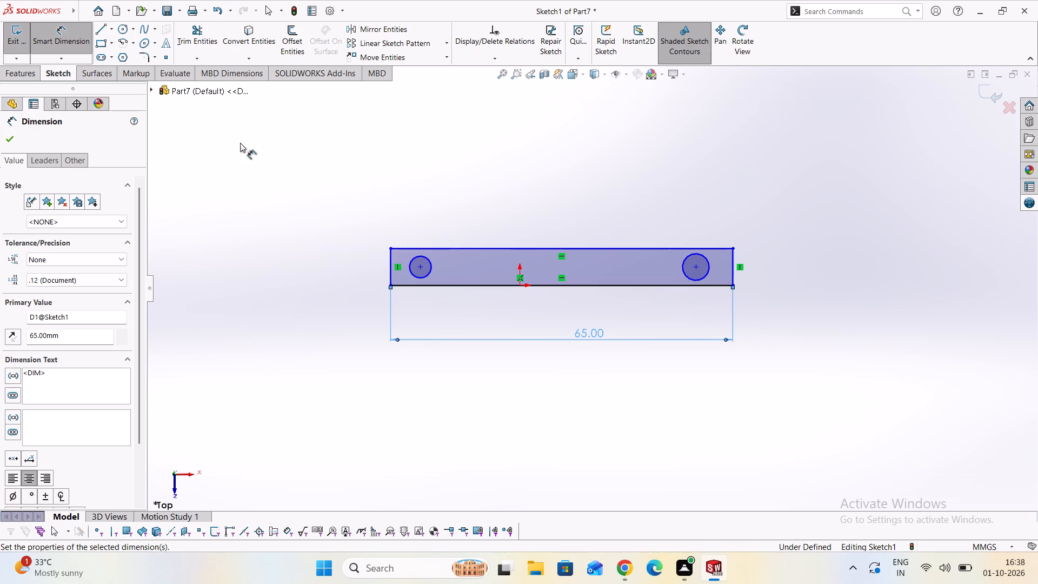
pyautogui.scroll(1, 290, 160)
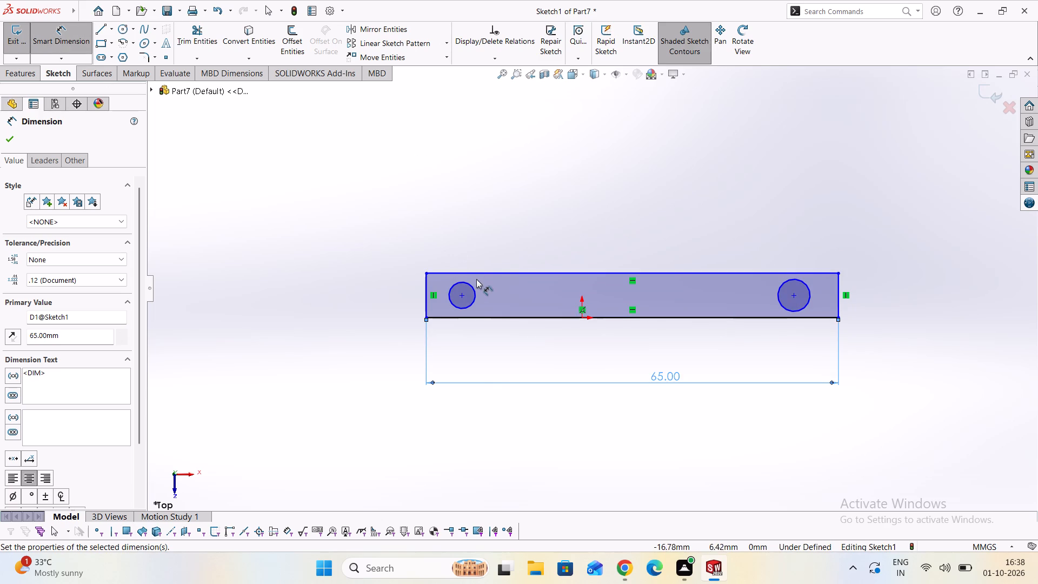
pyautogui.moveTo(475, 288); pyautogui.dragTo(471, 283)
pyautogui.click(351, 188)
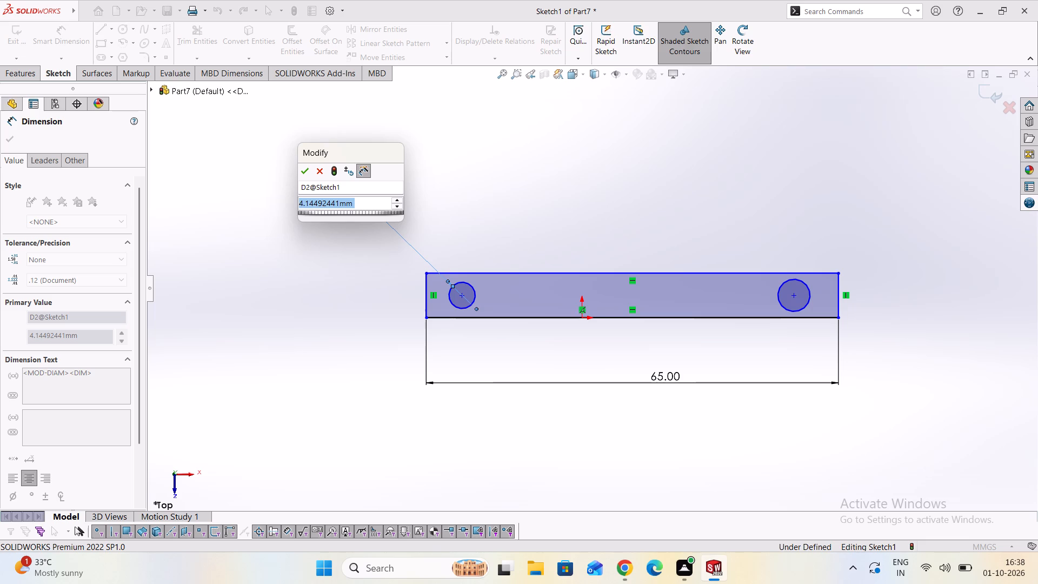
pyautogui.press('5')
pyautogui.press('Return')
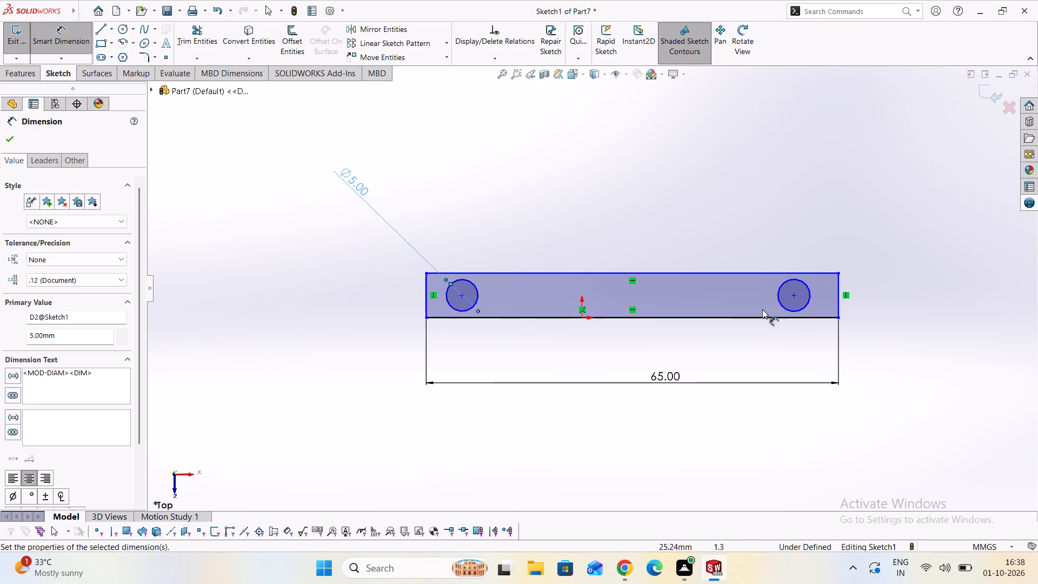
pyautogui.click(808, 290)
pyautogui.click(839, 204)
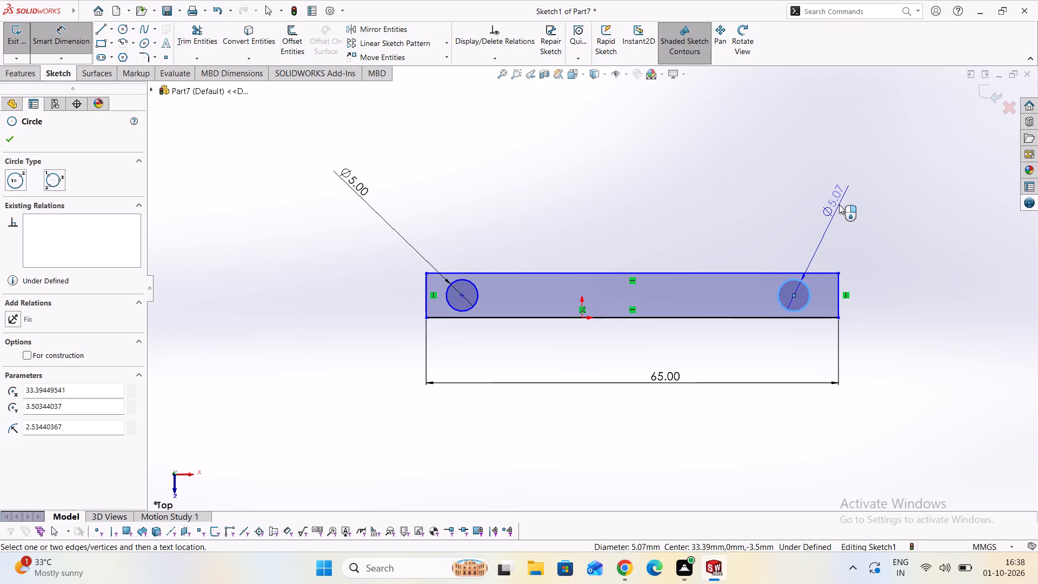
pyautogui.press('5')
pyautogui.press('Return')
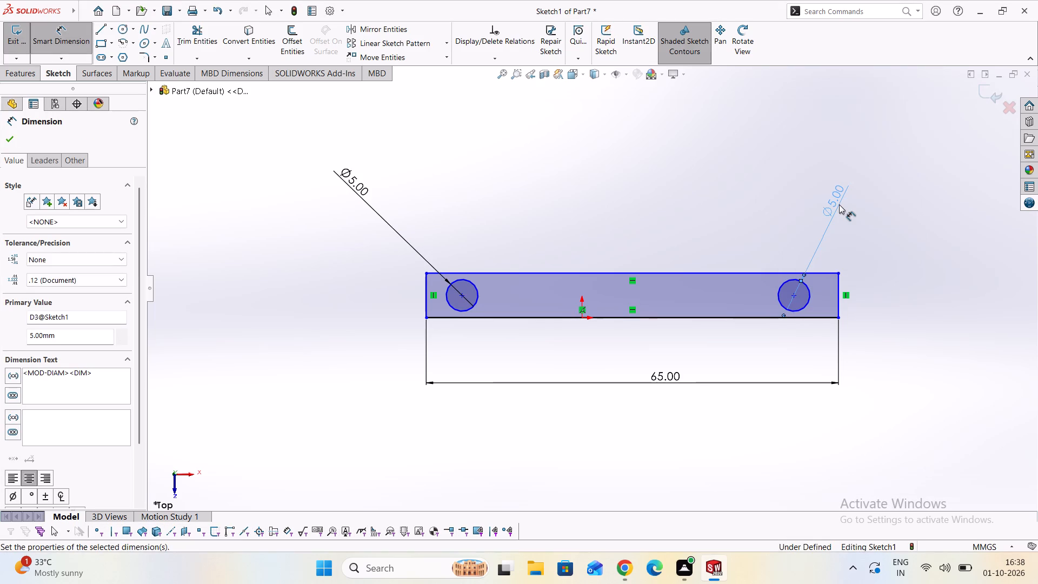
# Dimension the rectangle's short side to a height of 9 mm.
pyautogui.scroll(-1, 831, 241)
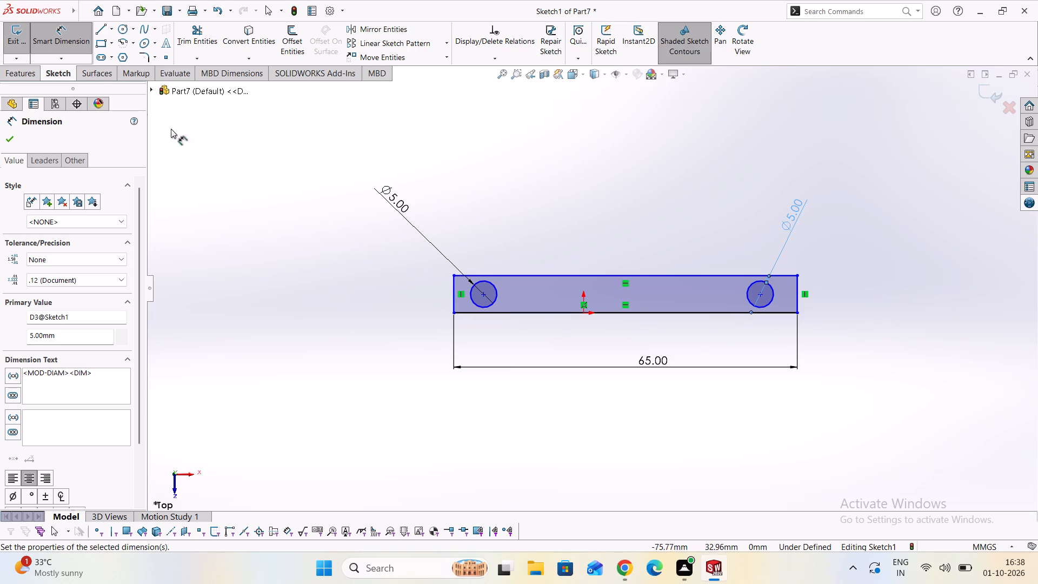
pyautogui.click(453, 295)
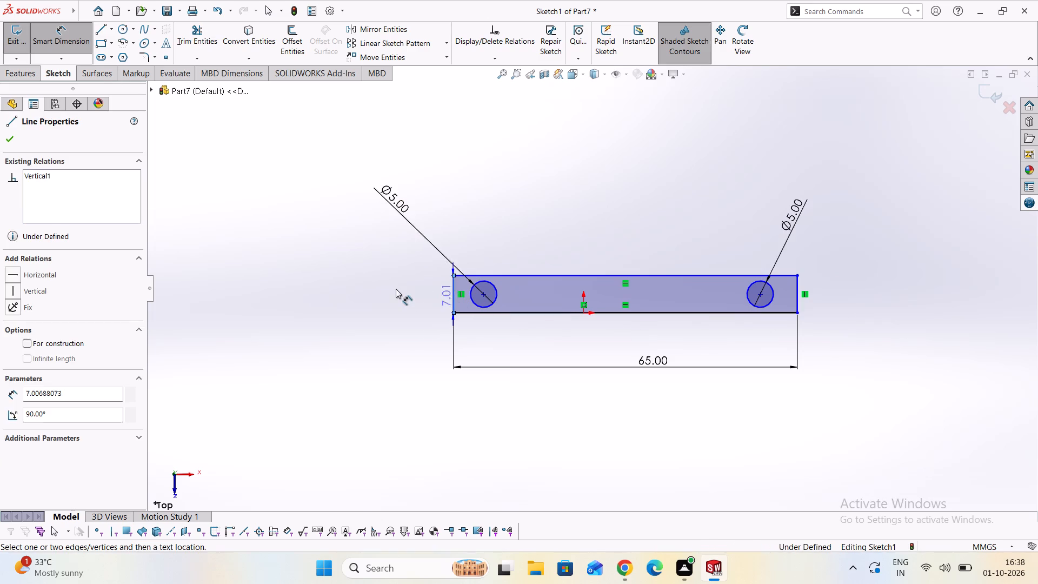
pyautogui.click(396, 289)
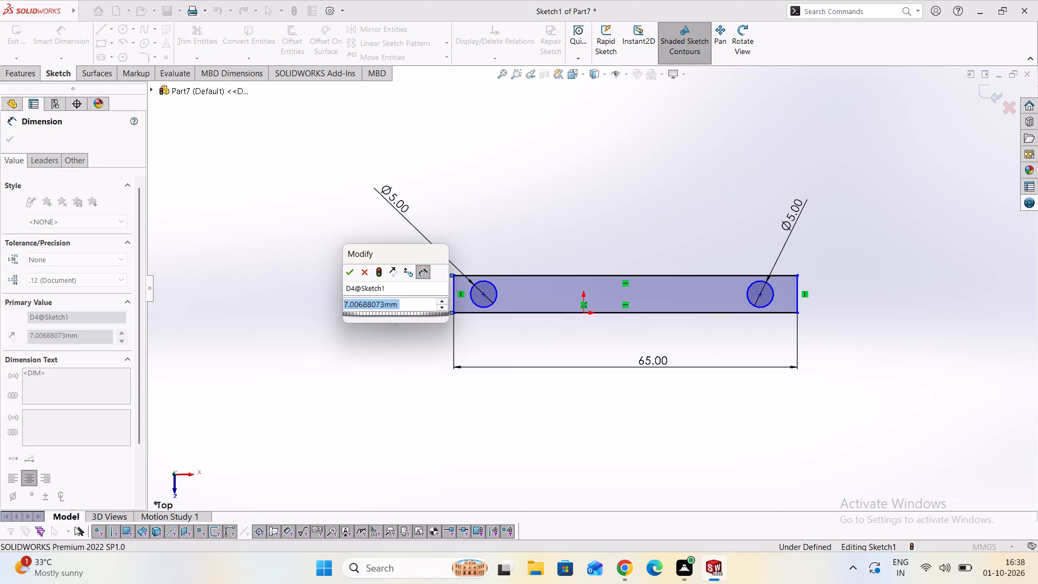
pyautogui.press('9')
pyautogui.press('Return')
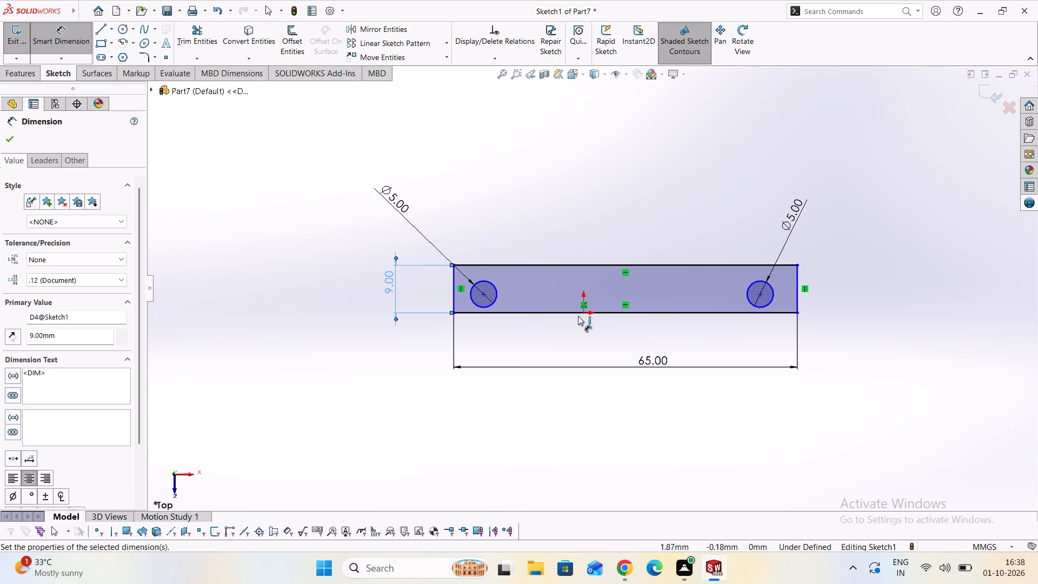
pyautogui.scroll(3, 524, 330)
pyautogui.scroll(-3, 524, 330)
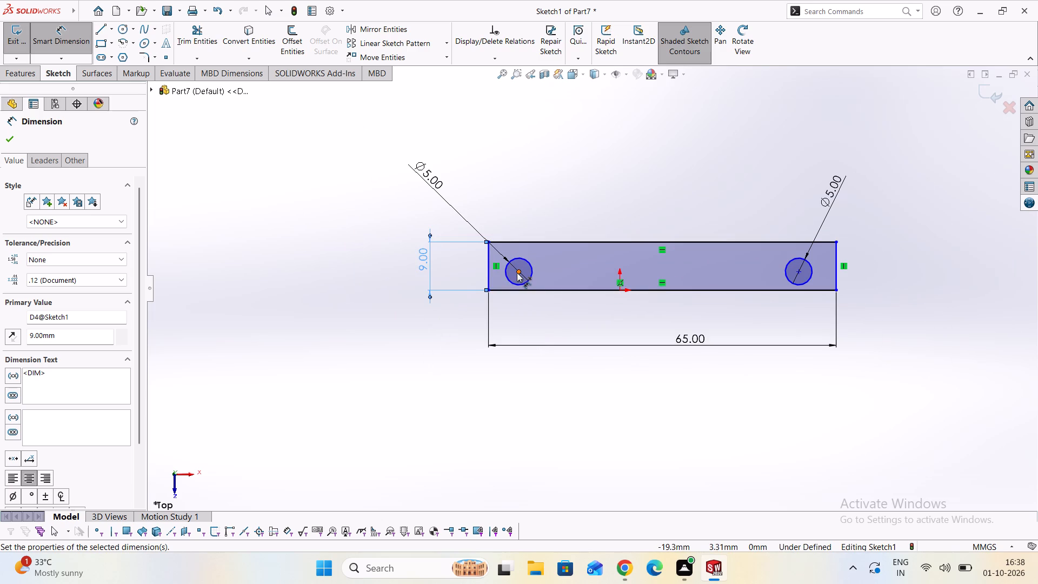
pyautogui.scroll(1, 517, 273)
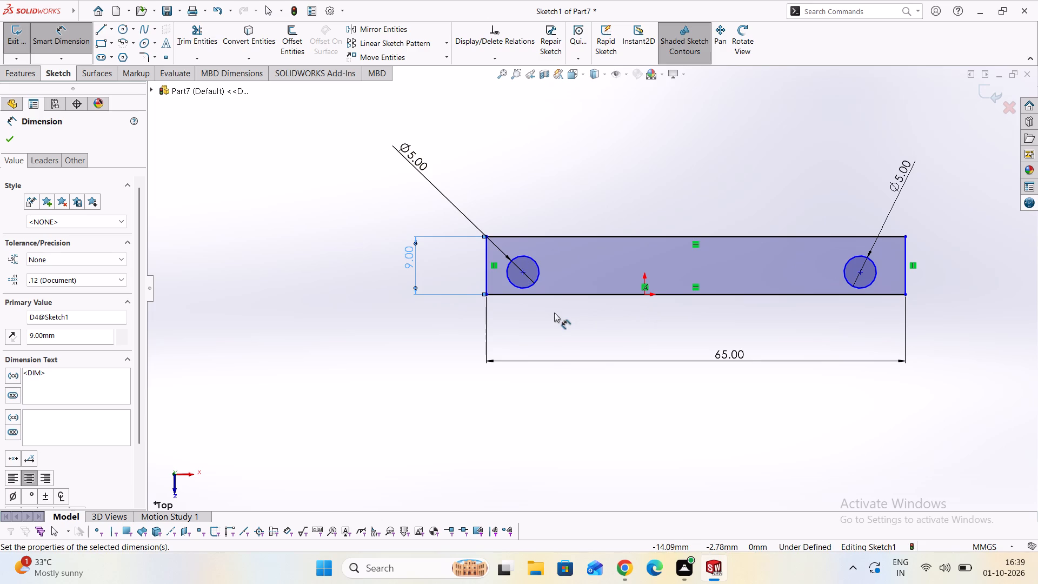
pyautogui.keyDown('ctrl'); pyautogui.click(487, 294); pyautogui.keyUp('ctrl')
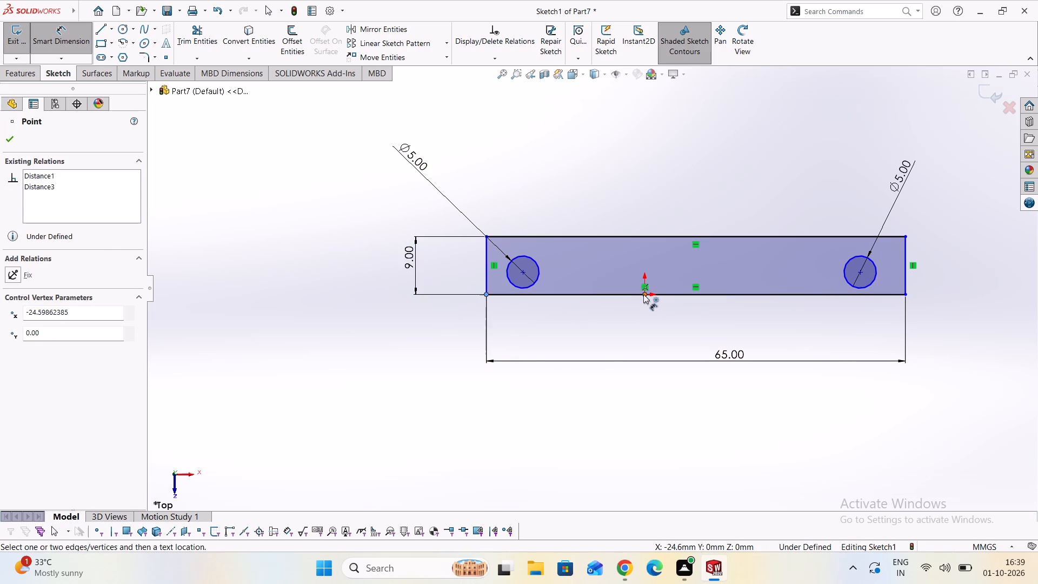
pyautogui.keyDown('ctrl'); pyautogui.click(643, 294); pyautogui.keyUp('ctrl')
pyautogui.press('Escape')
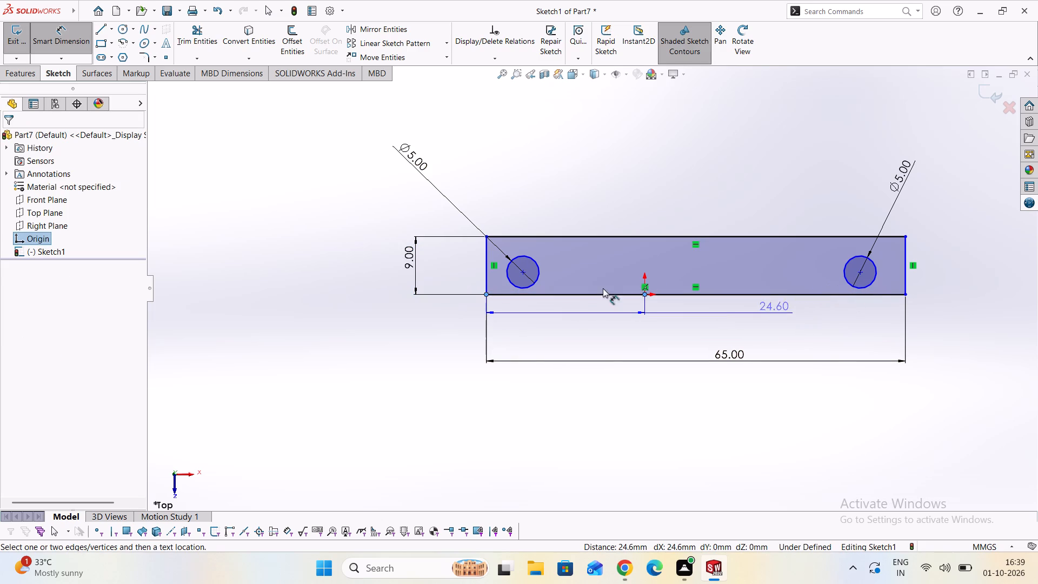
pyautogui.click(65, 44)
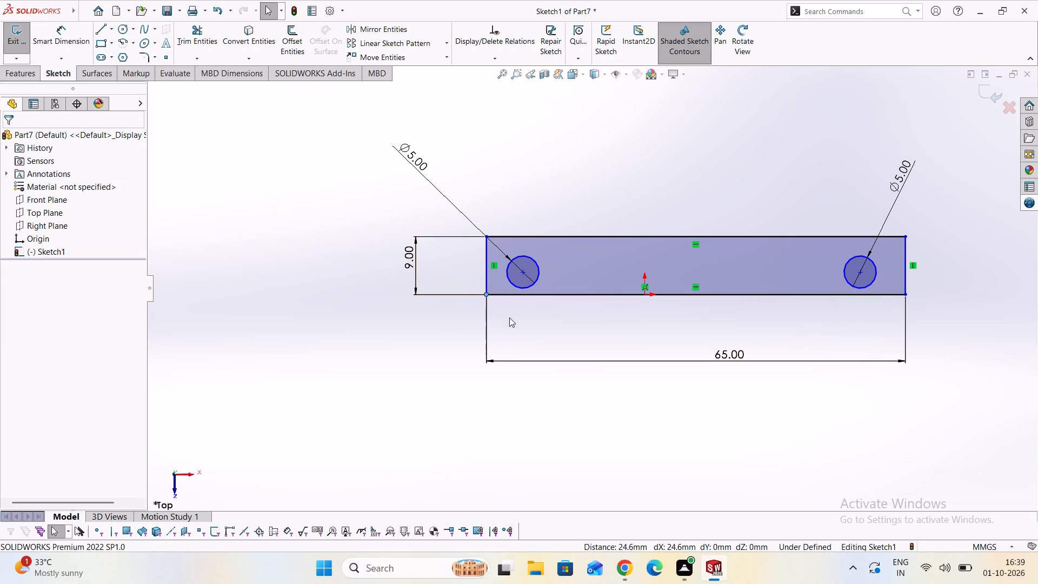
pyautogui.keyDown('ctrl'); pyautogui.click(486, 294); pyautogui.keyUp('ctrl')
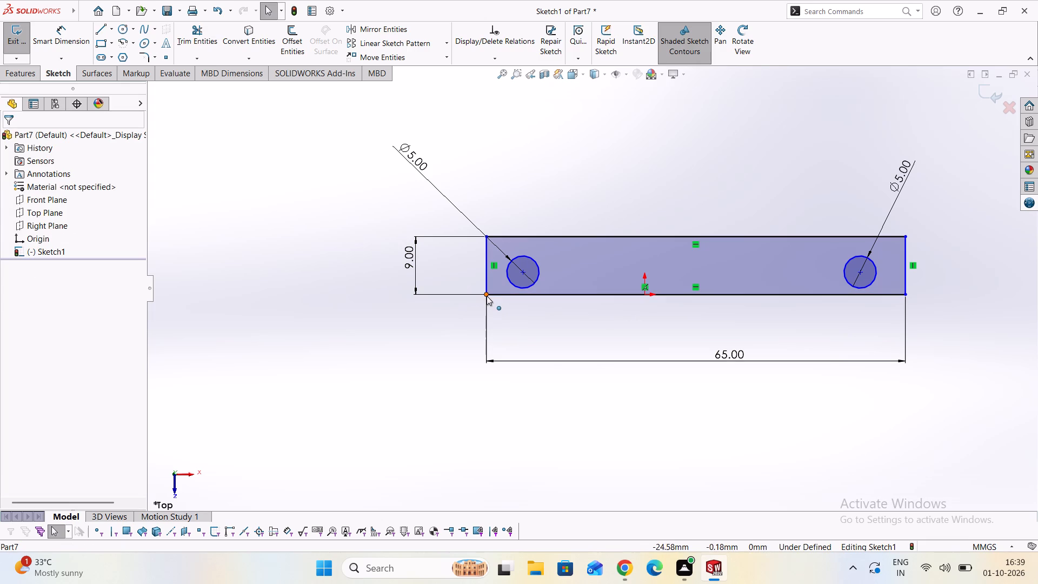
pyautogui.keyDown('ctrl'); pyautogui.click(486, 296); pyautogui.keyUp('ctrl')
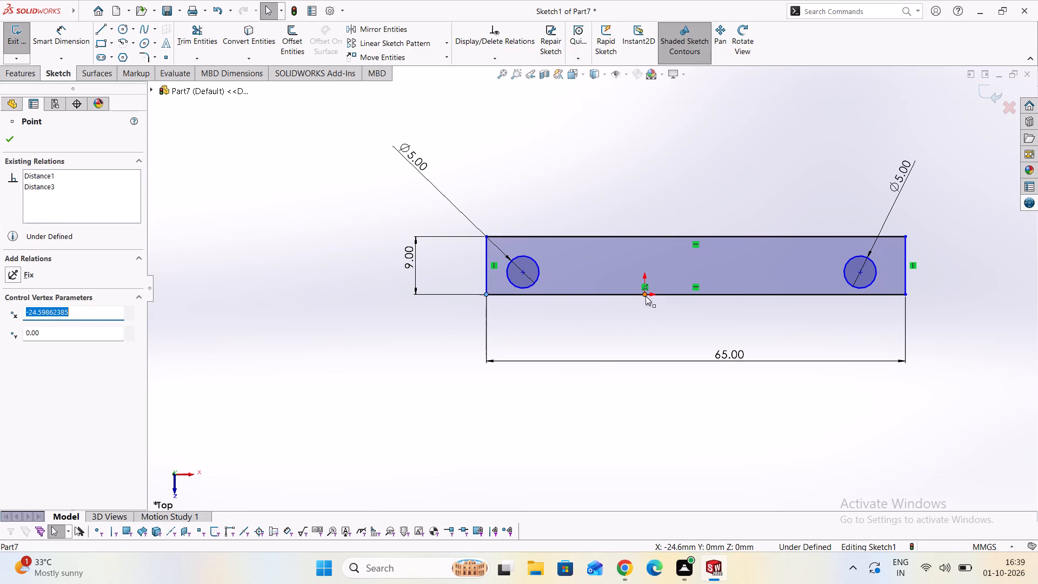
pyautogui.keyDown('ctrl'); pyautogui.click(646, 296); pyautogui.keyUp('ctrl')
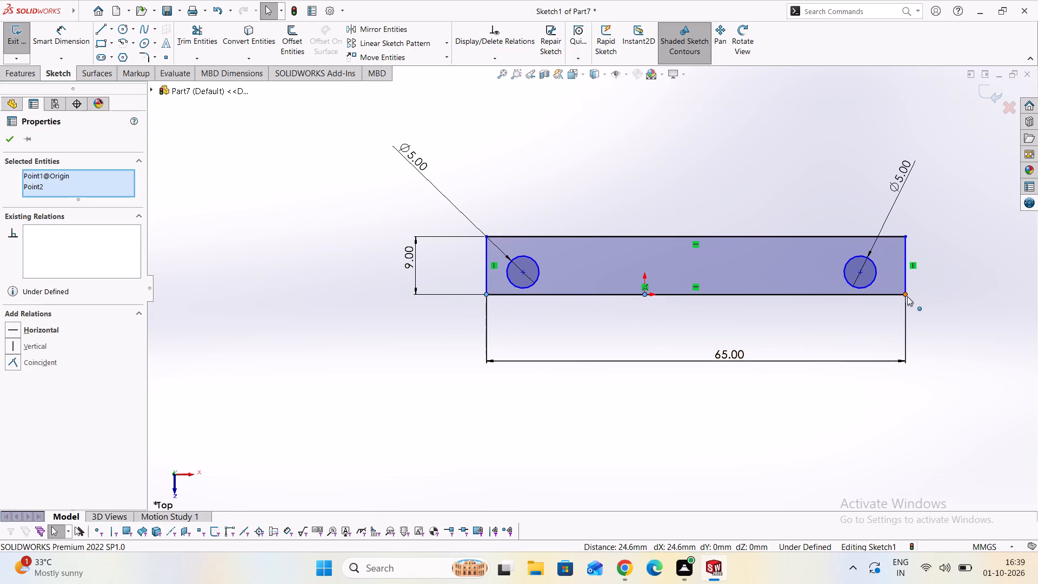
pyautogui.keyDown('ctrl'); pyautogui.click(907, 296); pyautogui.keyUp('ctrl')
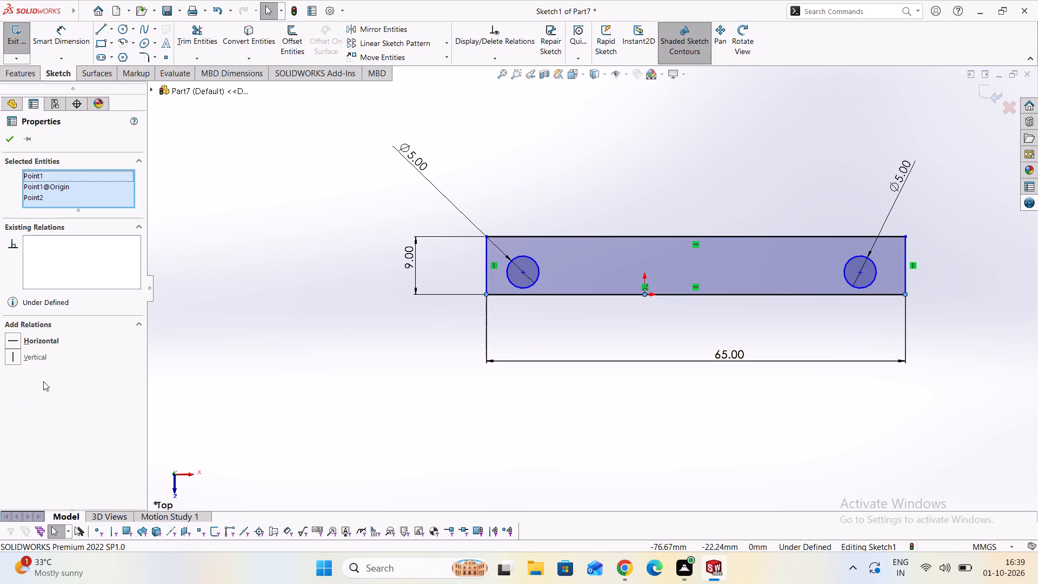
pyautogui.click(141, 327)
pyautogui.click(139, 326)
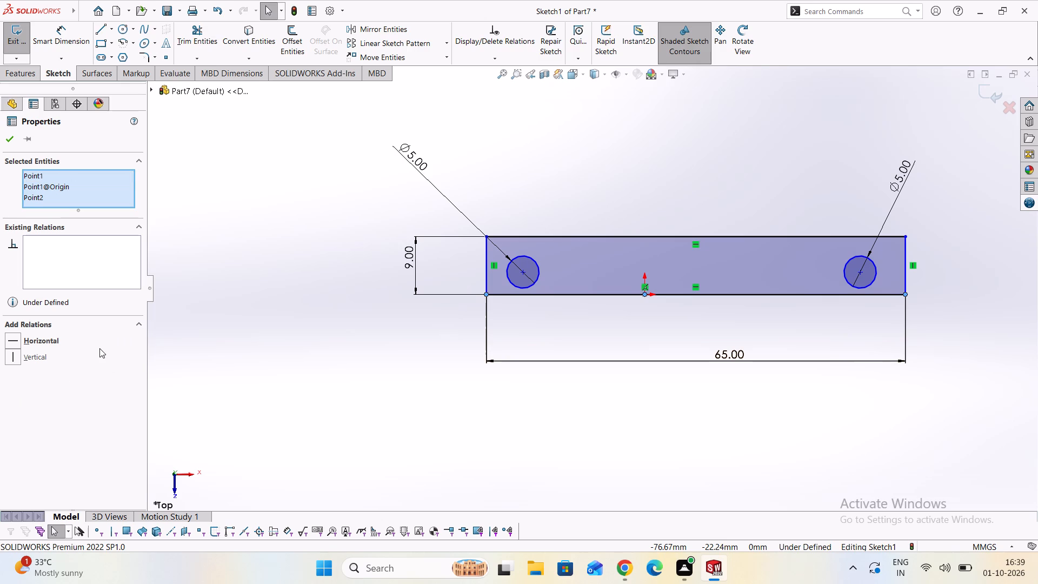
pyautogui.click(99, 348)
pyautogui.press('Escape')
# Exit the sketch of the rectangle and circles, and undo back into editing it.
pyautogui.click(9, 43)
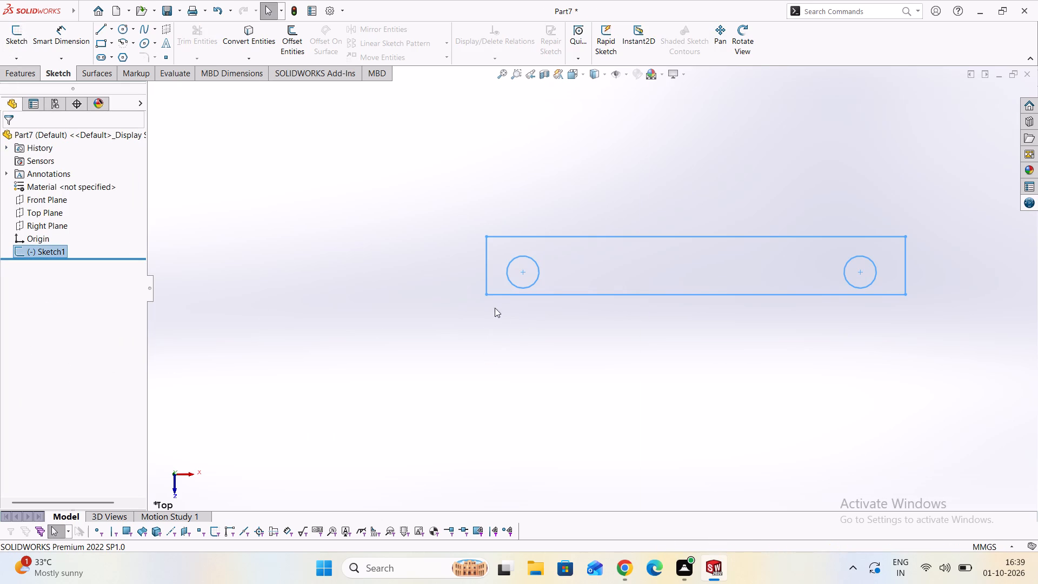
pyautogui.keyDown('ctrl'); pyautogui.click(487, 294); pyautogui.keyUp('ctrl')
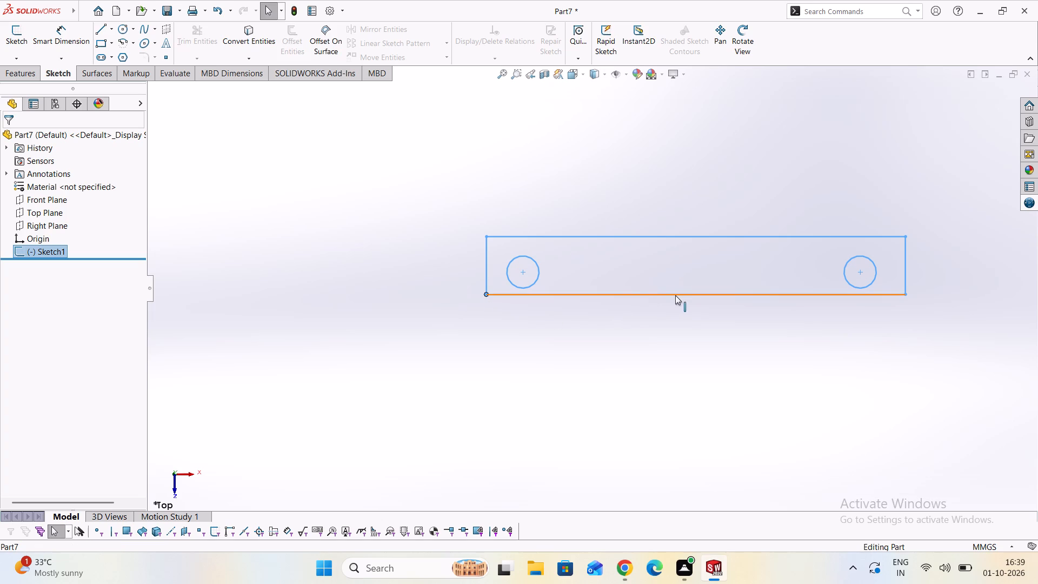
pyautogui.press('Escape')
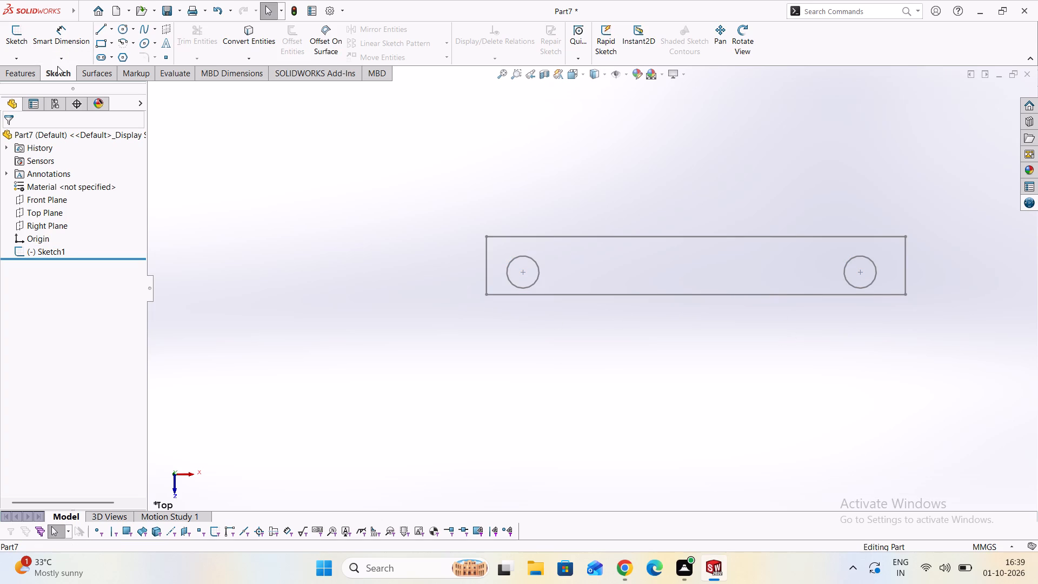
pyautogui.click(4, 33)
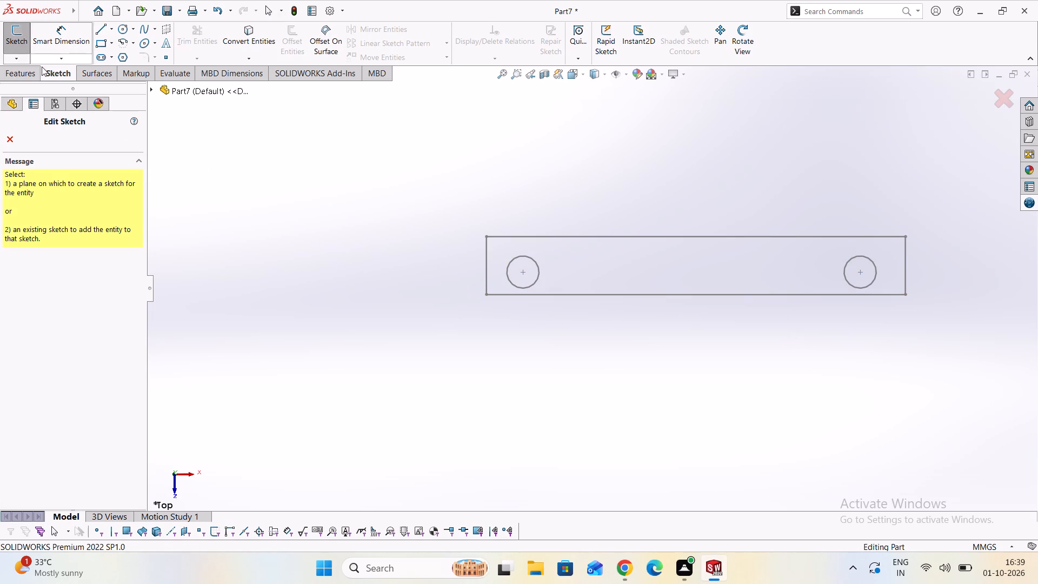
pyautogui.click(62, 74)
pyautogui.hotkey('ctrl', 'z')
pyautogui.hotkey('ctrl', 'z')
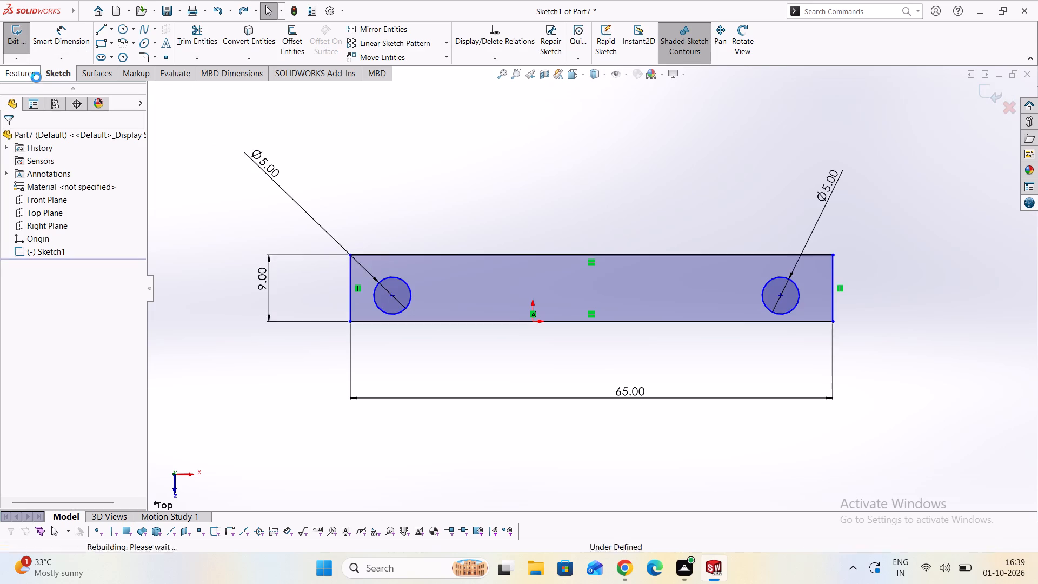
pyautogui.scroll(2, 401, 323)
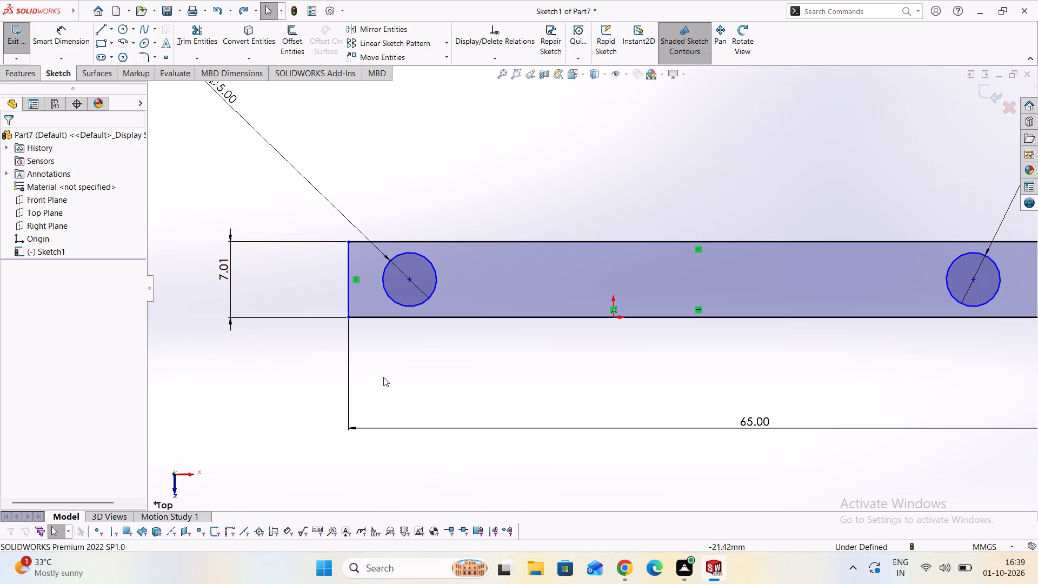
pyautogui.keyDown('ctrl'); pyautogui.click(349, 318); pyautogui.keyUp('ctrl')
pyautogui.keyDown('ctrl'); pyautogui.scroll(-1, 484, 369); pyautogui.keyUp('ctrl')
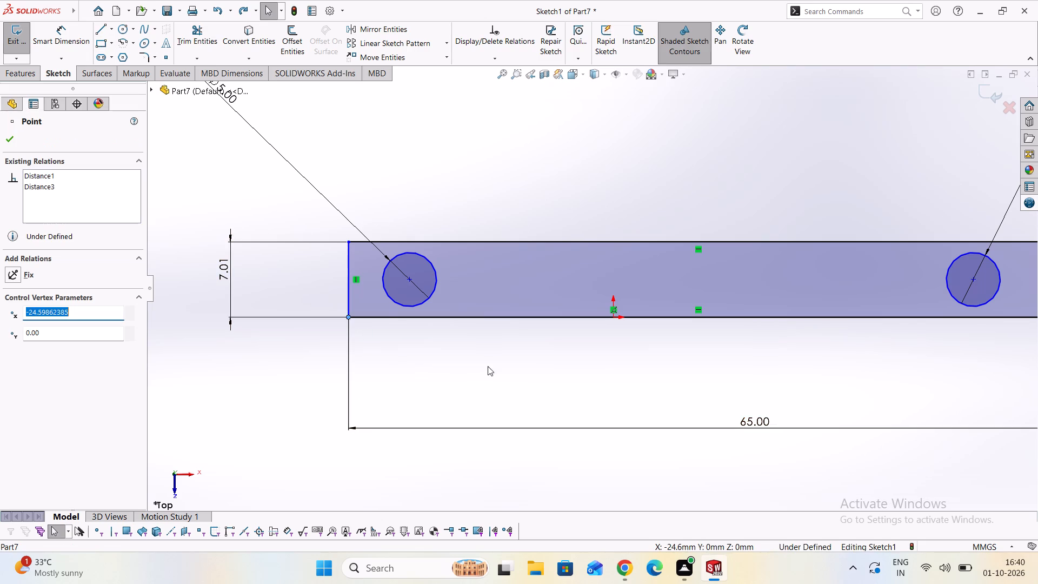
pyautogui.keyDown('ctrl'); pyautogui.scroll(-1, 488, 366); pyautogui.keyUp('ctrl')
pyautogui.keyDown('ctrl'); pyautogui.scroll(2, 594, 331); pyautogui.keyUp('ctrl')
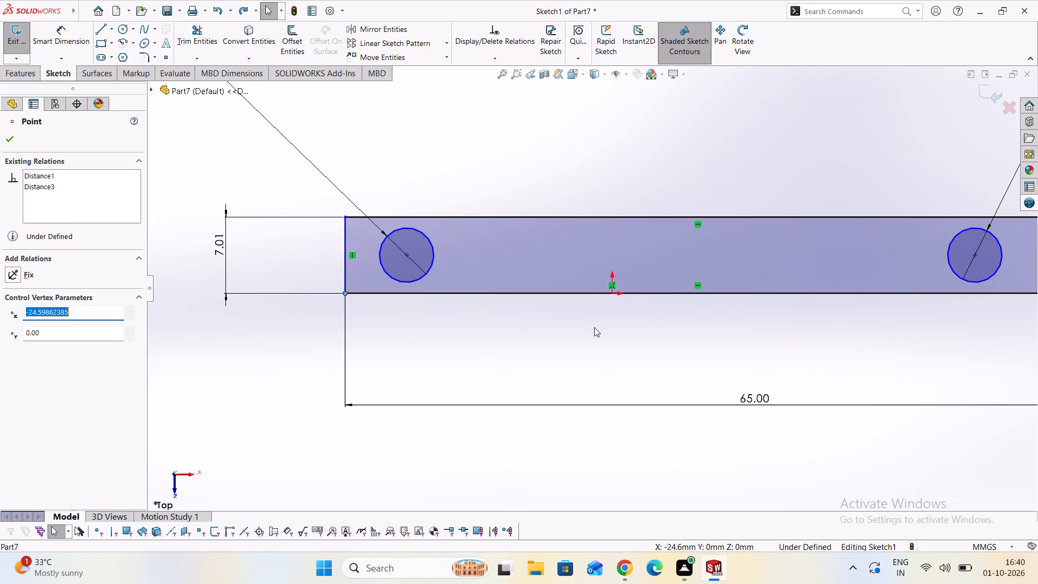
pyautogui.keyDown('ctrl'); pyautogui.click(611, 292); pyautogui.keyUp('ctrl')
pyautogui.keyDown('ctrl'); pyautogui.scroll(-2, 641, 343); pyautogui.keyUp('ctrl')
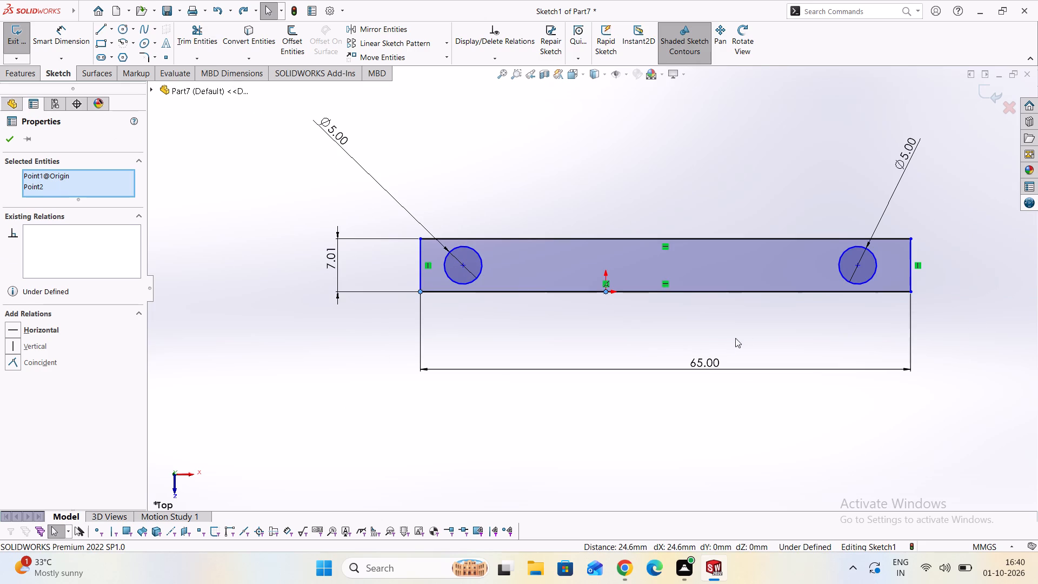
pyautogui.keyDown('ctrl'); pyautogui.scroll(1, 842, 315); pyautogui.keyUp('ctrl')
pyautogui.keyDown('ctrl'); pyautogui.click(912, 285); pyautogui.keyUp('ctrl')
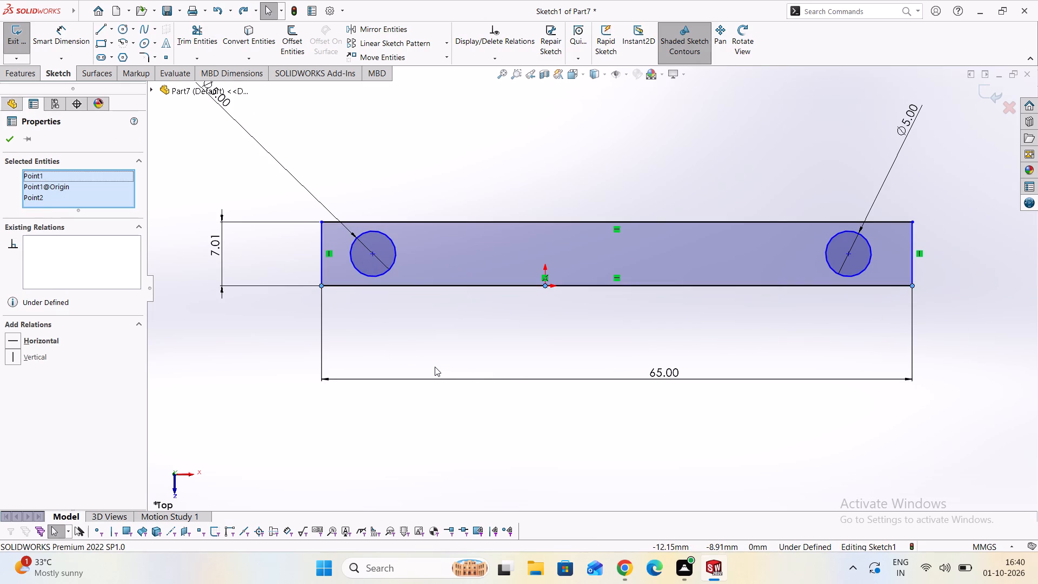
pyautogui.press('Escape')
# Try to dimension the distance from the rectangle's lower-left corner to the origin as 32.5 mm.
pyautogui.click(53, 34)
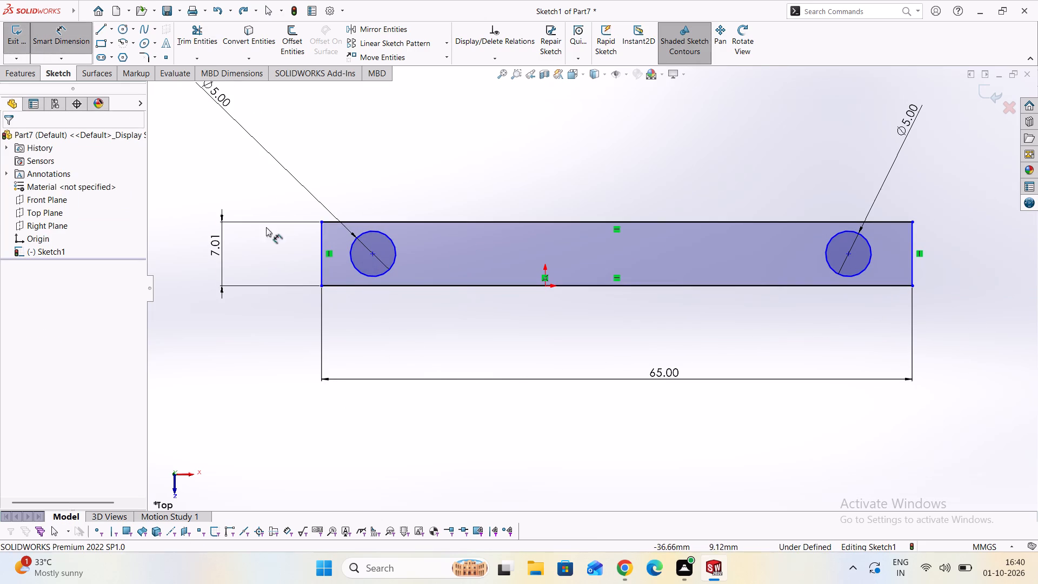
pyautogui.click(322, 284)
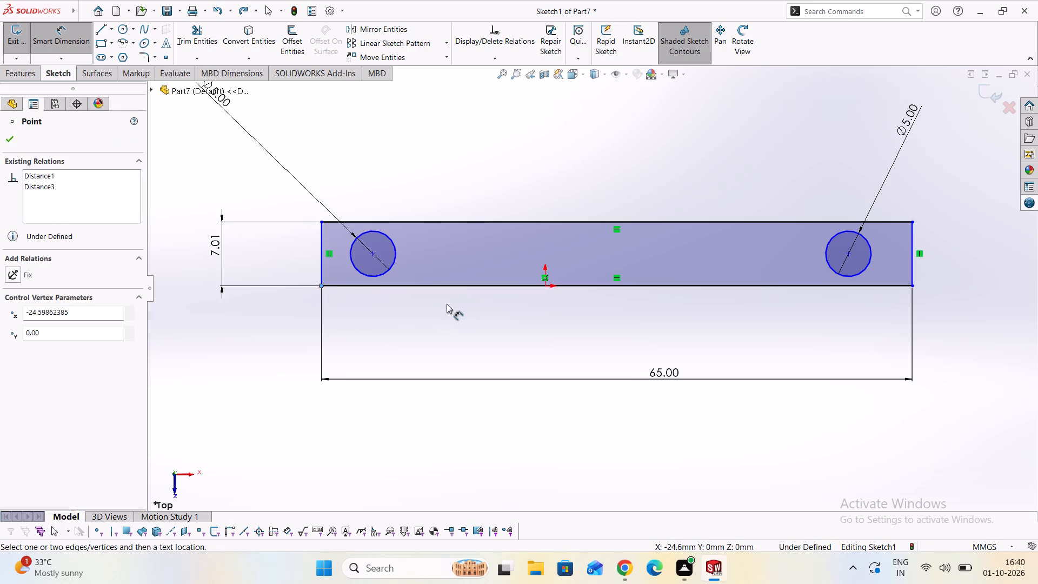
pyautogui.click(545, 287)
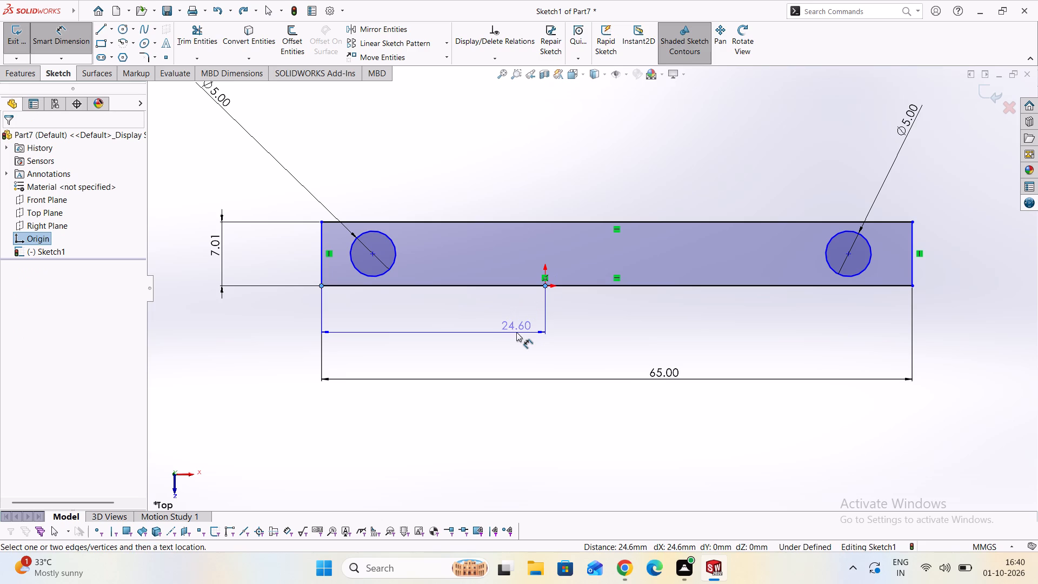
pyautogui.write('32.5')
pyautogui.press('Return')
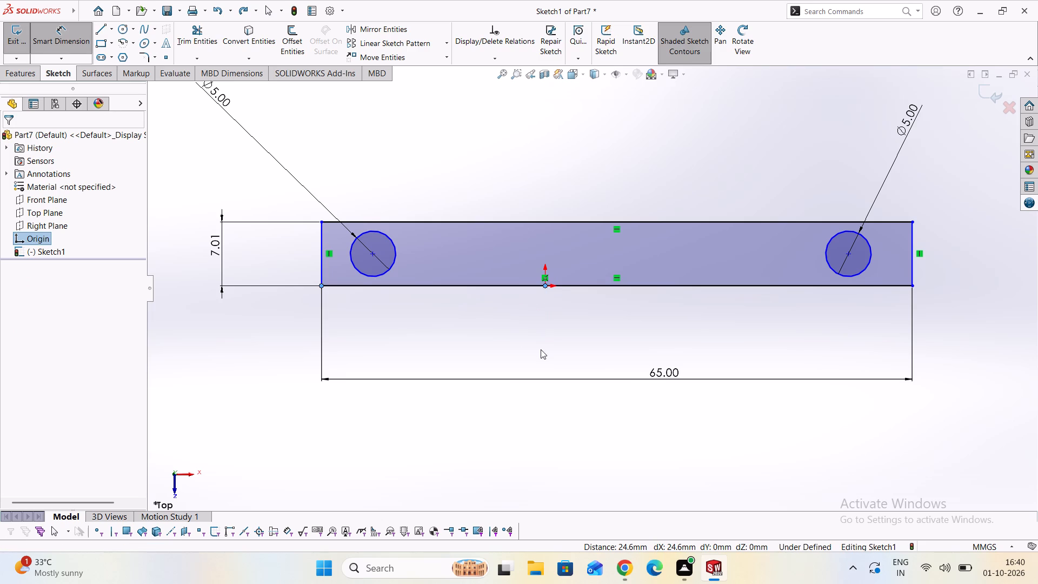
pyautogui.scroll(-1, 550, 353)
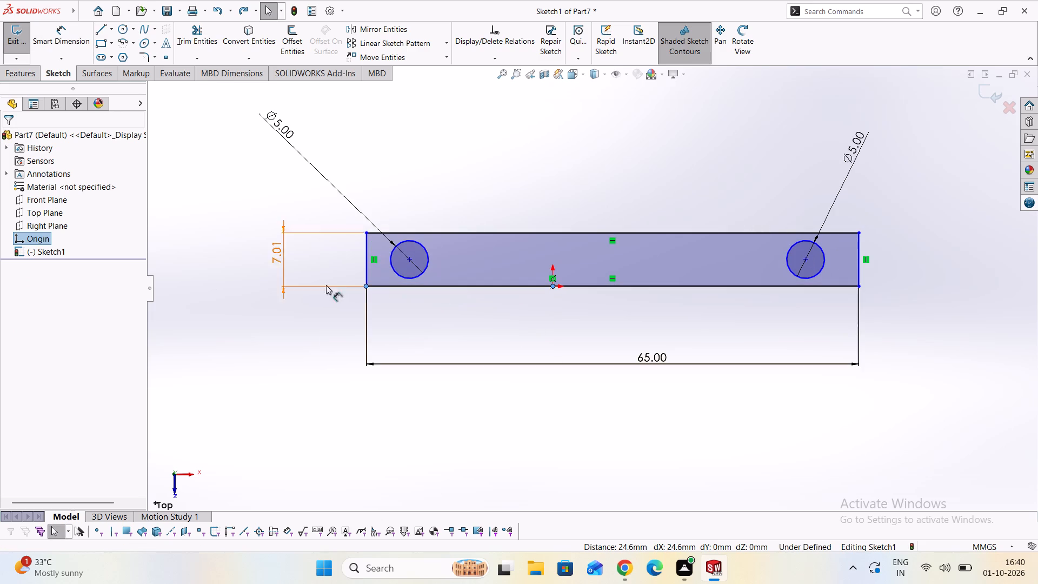
# Dimension the distance from the rectangle's lower-left corner to the origin as 32.5 mm.
pyautogui.click(67, 38)
pyautogui.click(368, 287)
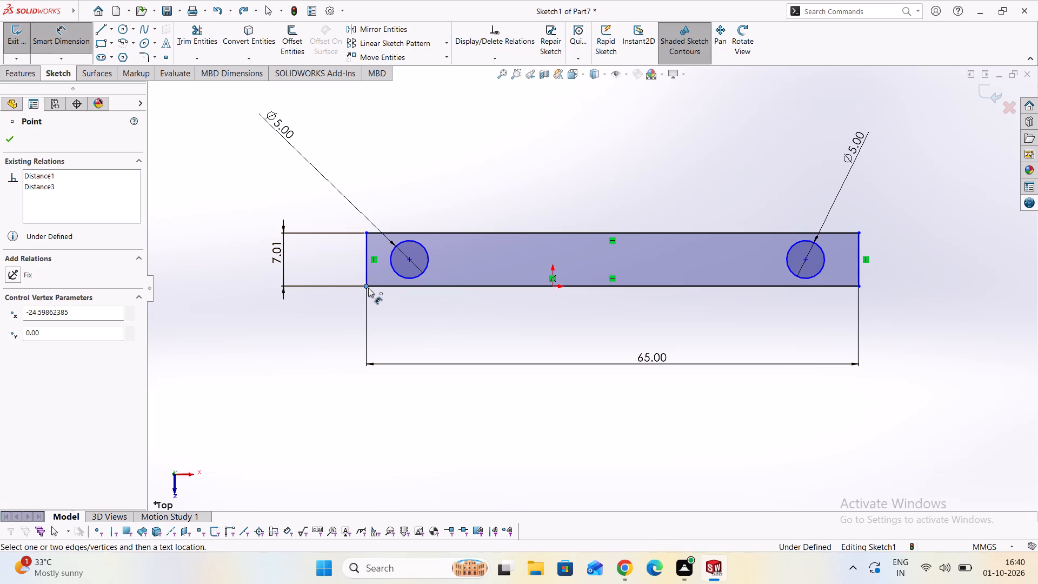
pyautogui.click(552, 286)
pyautogui.click(497, 327)
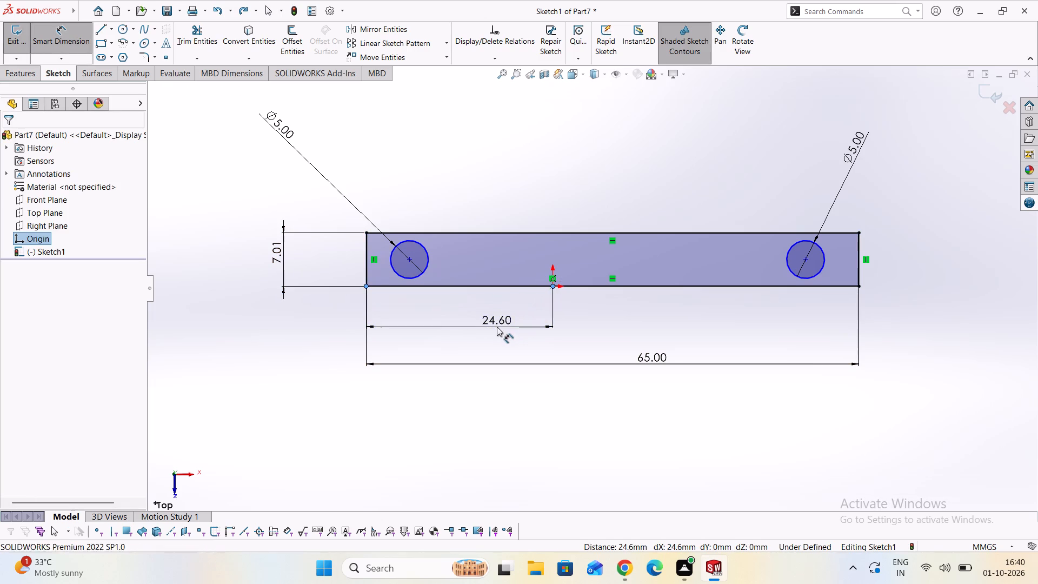
pyautogui.write('32.5')
pyautogui.press('Return')
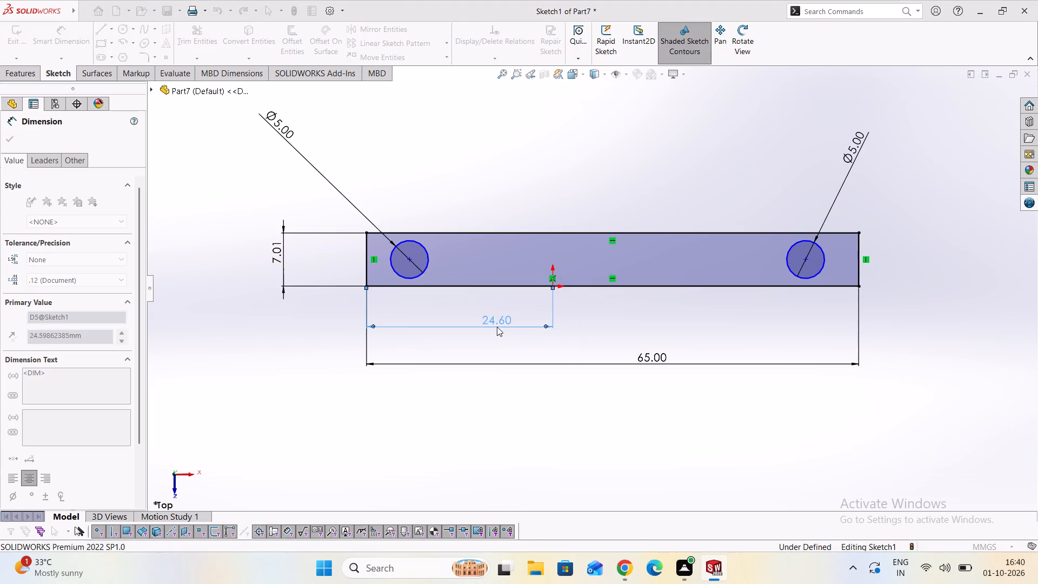
pyautogui.scroll(-2, 497, 327)
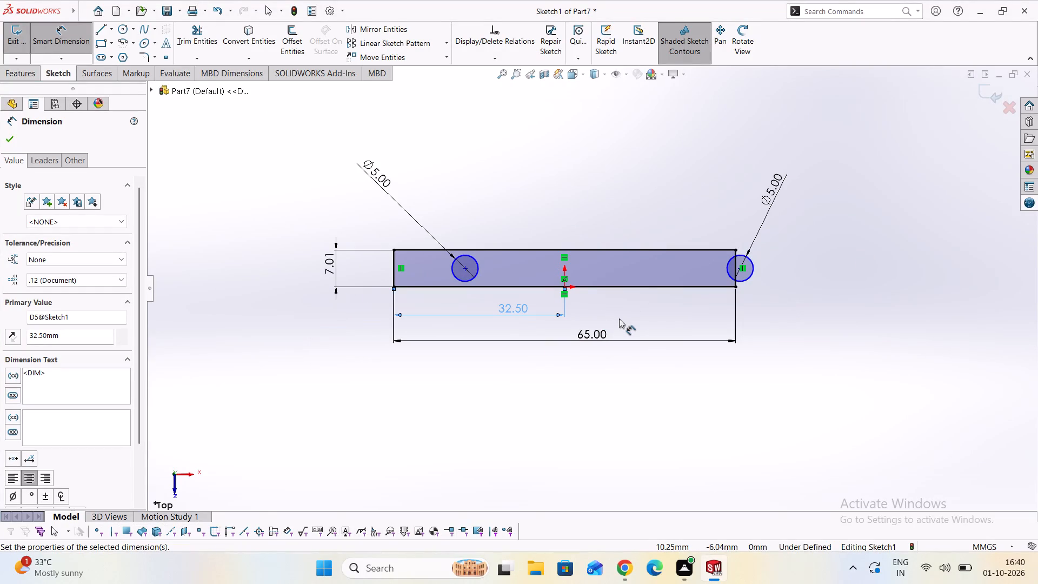
pyautogui.press('Escape')
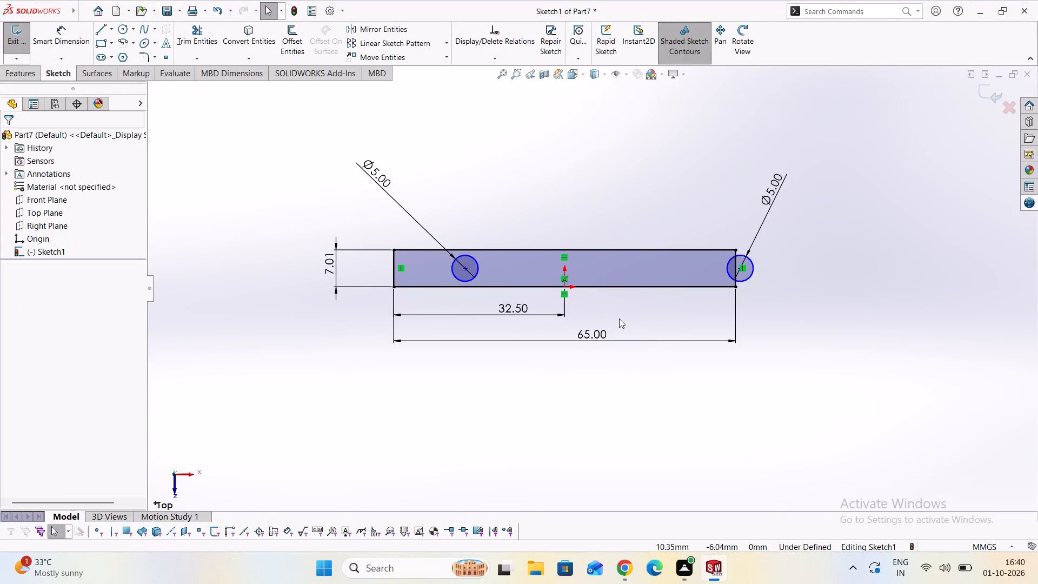
# Dimension the left circle's centre 7.5 mm from the rectangle's left edge.
pyautogui.keyDown('shift'); pyautogui.click(396, 271); pyautogui.keyUp('shift')
pyautogui.click(69, 41)
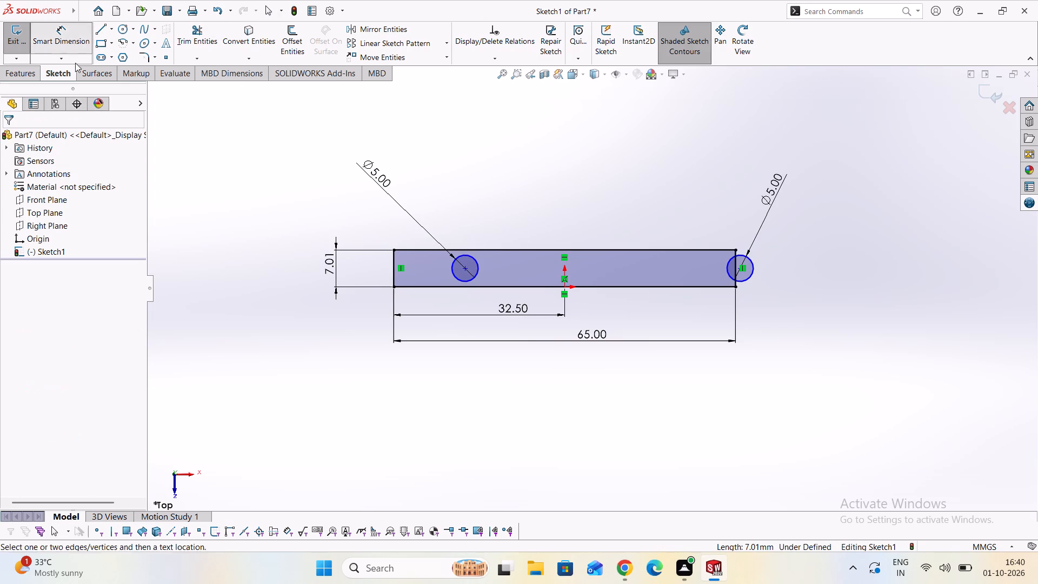
pyautogui.click(392, 270)
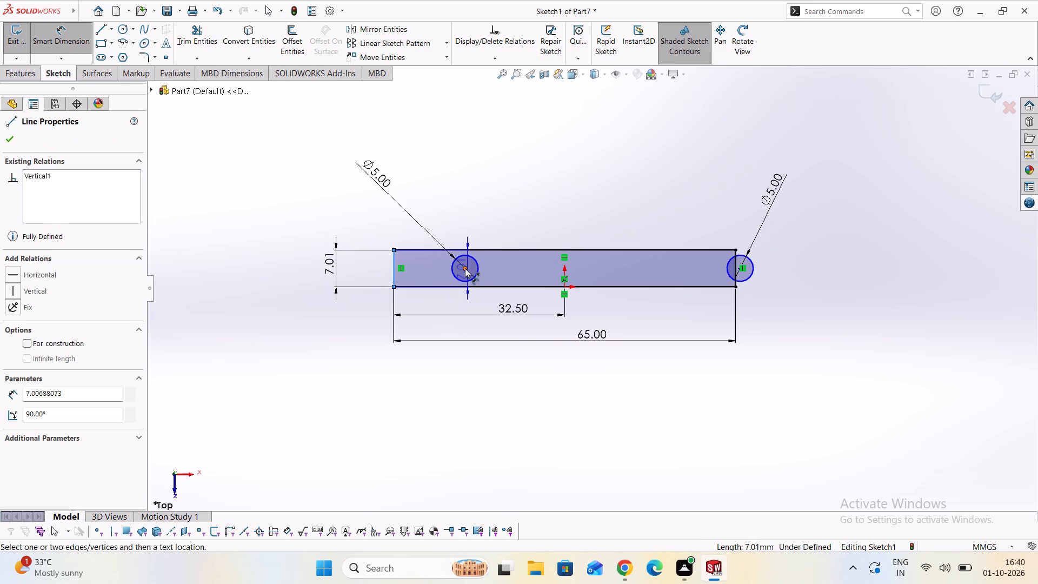
pyautogui.click(465, 268)
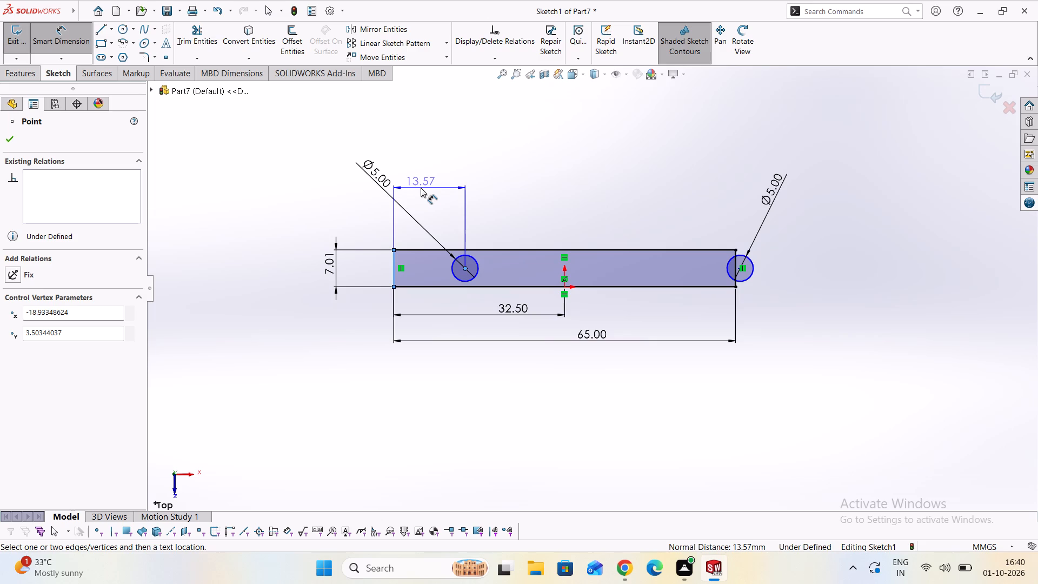
pyautogui.write('7.5')
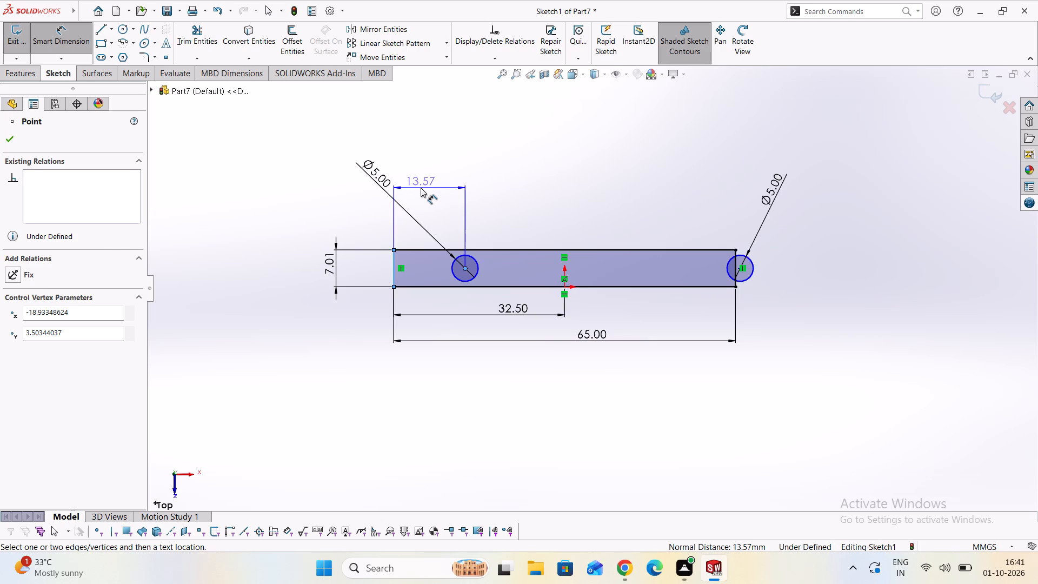
pyautogui.click(421, 188)
pyautogui.write('7.5')
pyautogui.press('Return')
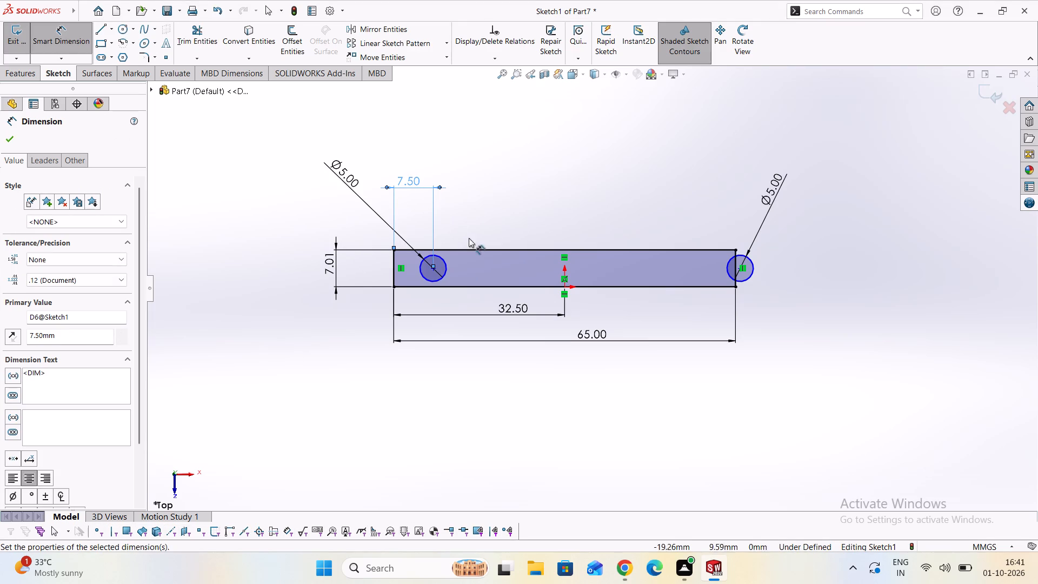
# Dimension the right circle from the rectangle's right edge with a value of -5 mm, placing it inside the rectangle.
pyautogui.scroll(3, 771, 258)
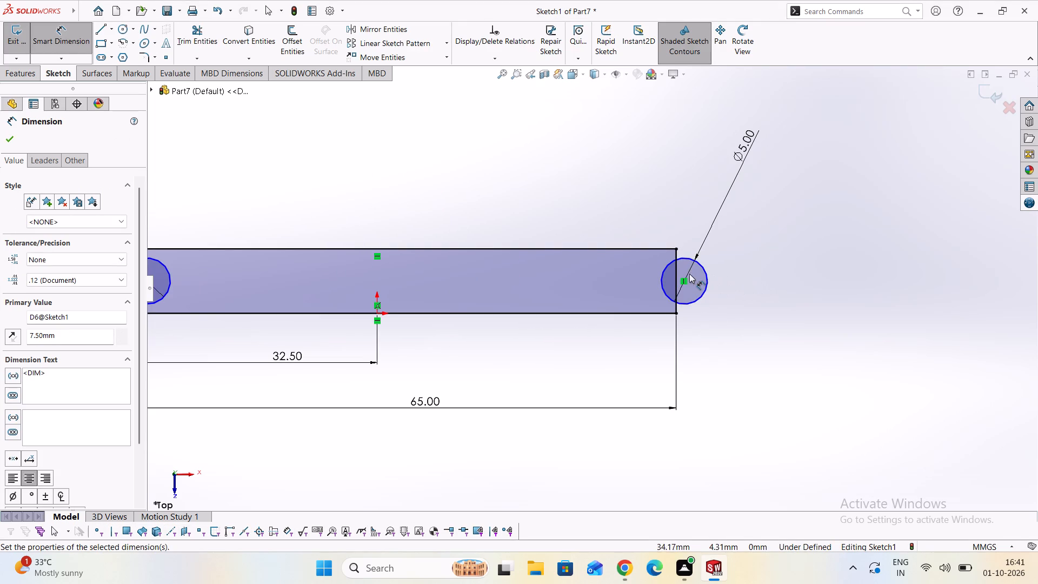
pyautogui.scroll(-3, 584, 282)
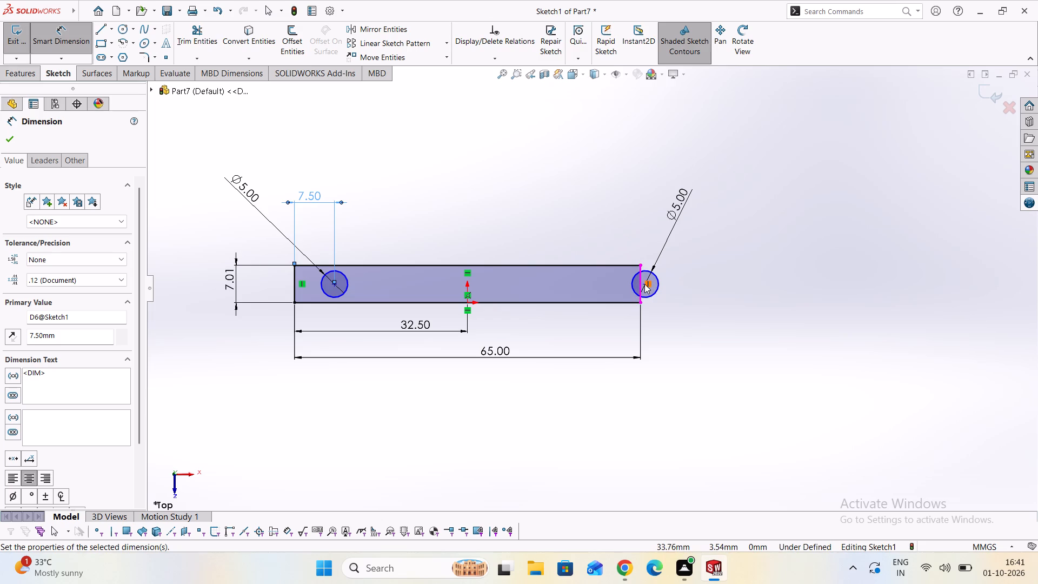
pyautogui.scroll(3, 644, 284)
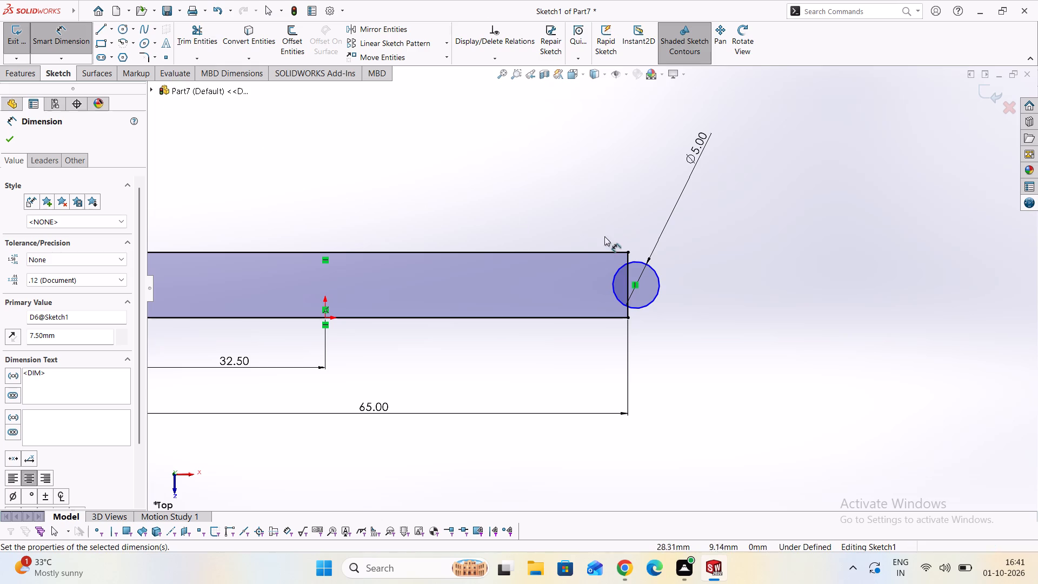
pyautogui.click(614, 284)
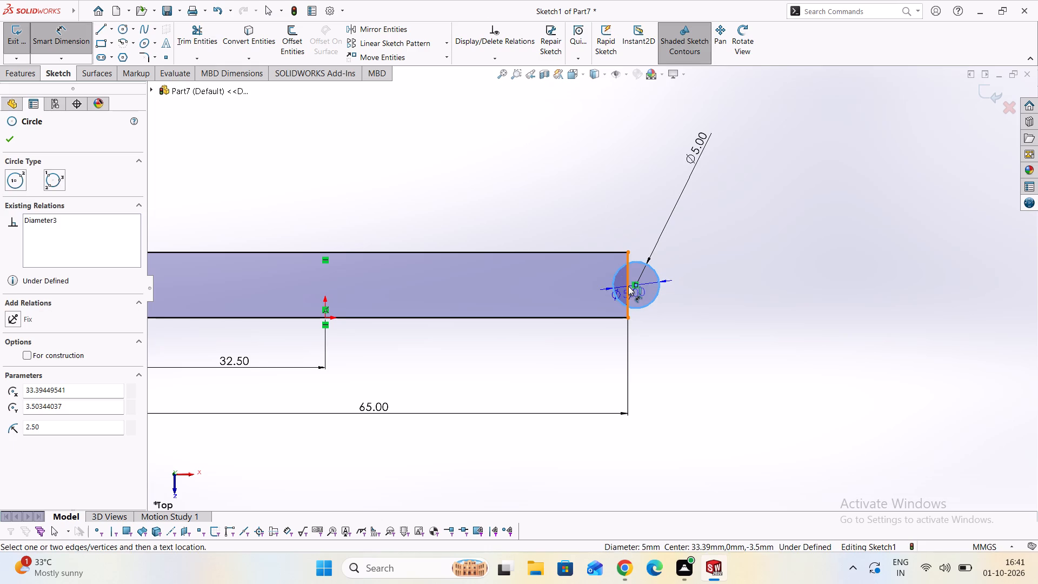
pyautogui.click(629, 280)
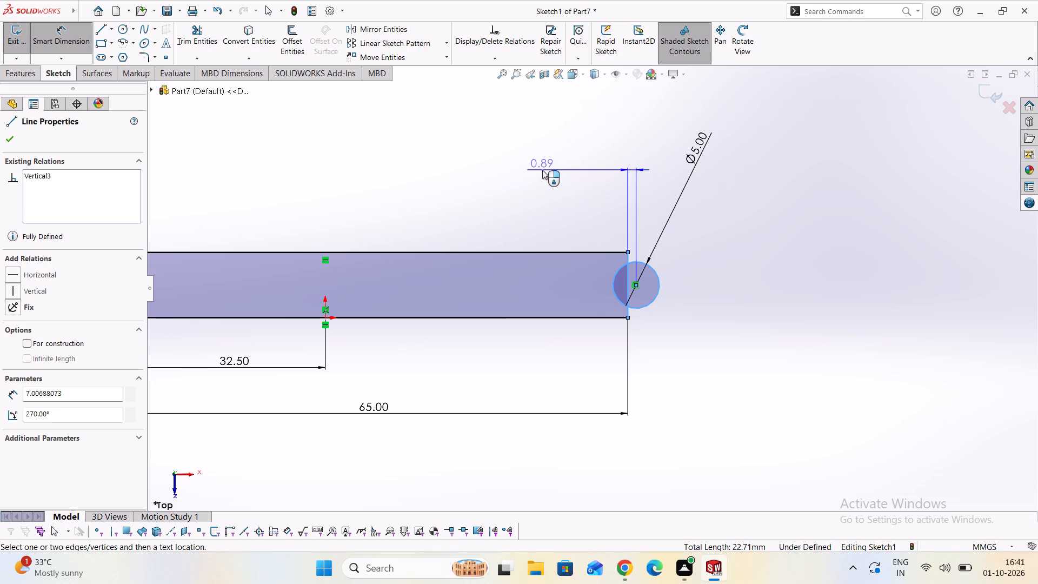
pyautogui.press('-')
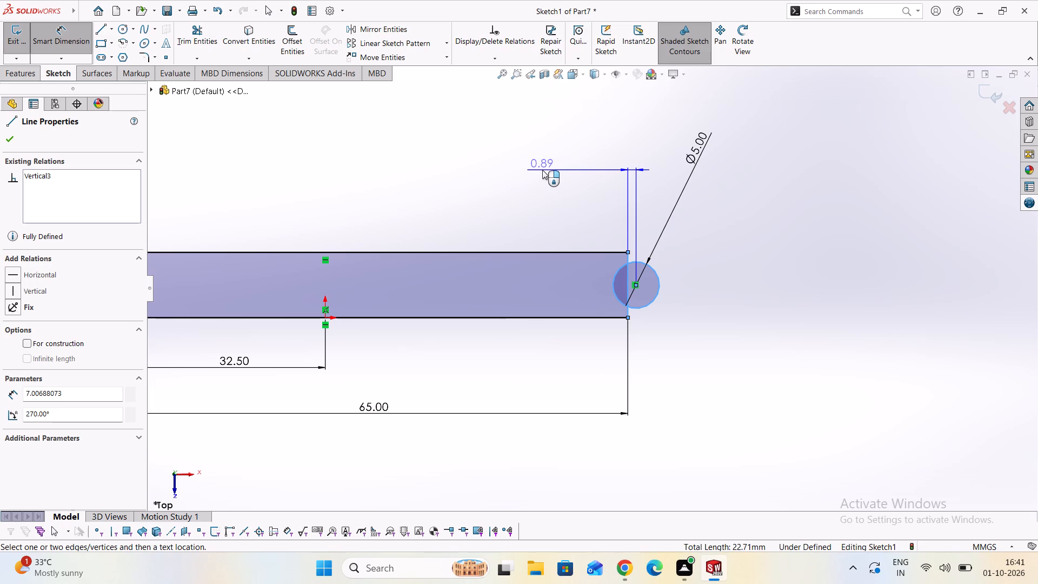
pyautogui.click(542, 170)
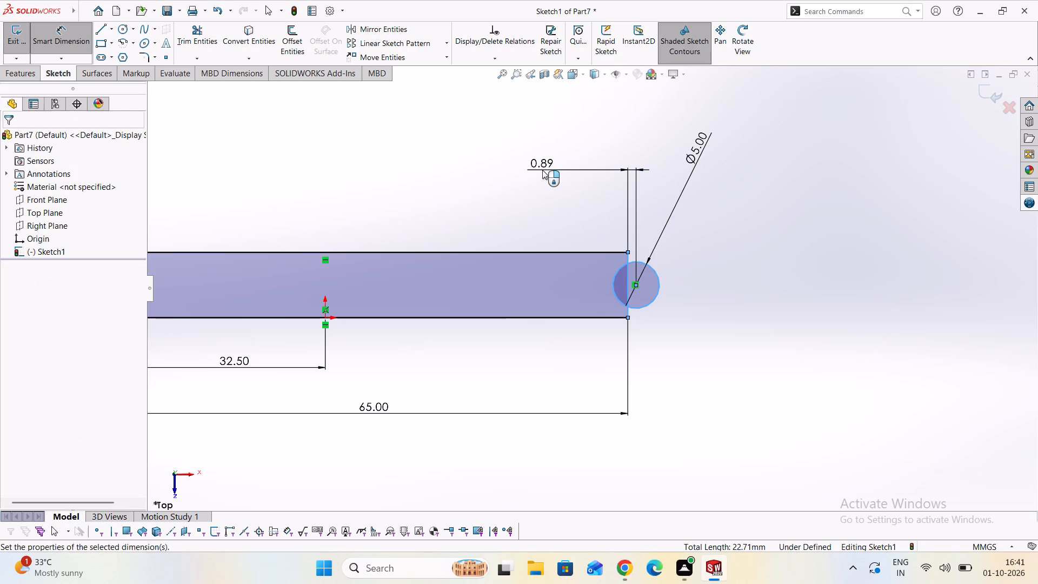
pyautogui.press('-')
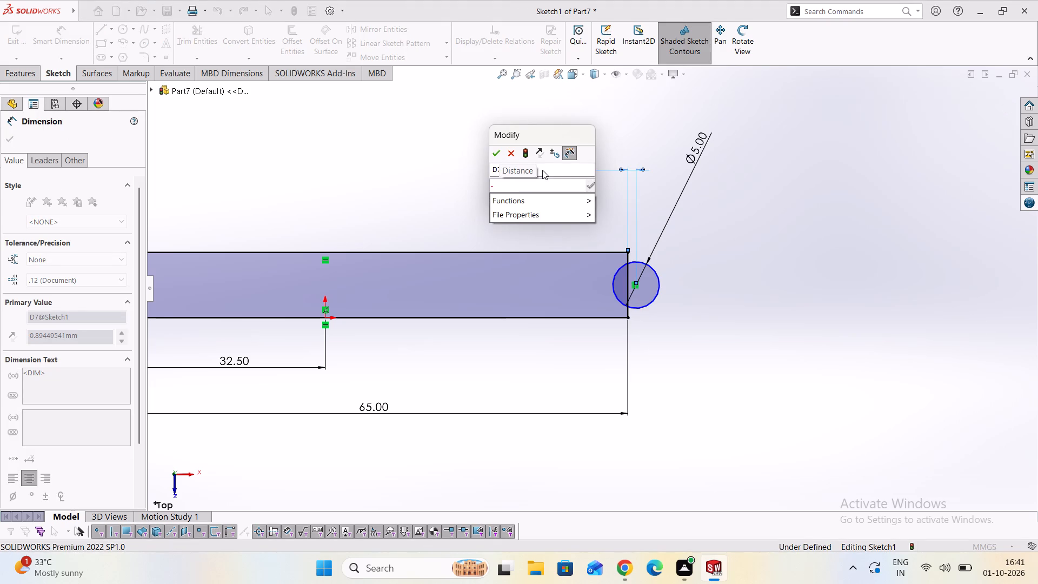
pyautogui.press('5')
pyautogui.press('Return')
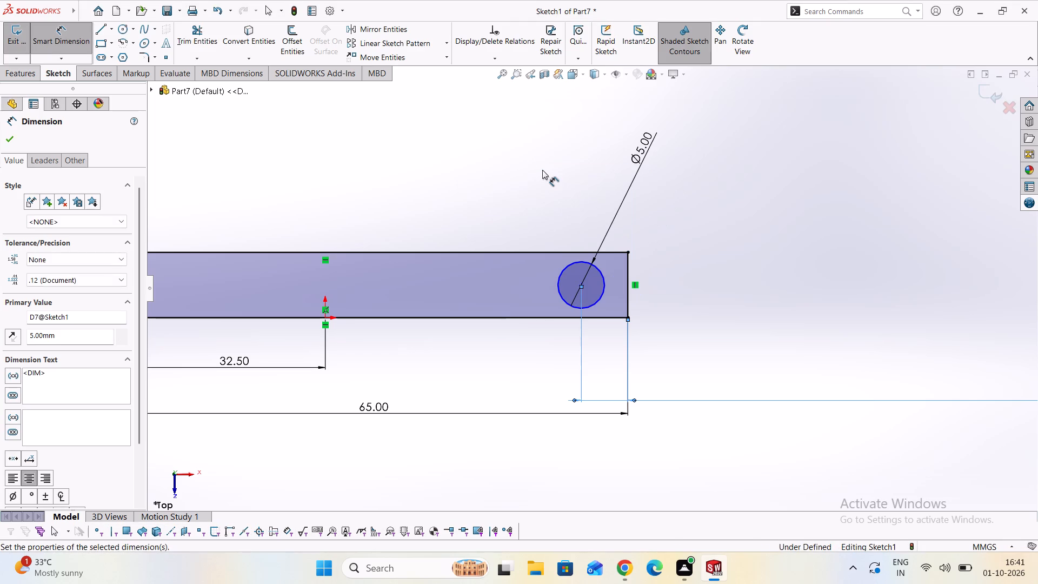
# Delete the 5 mm distance dimension between the right circle and the rectangle's right edge.
pyautogui.scroll(1, 611, 244)
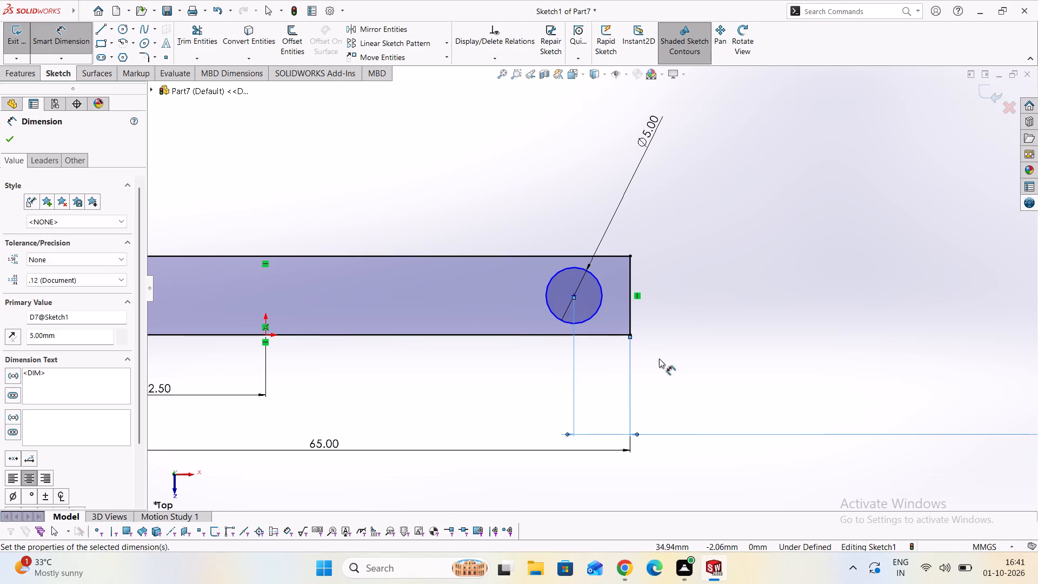
pyautogui.scroll(-7, 642, 348)
pyautogui.rightClick(801, 327)
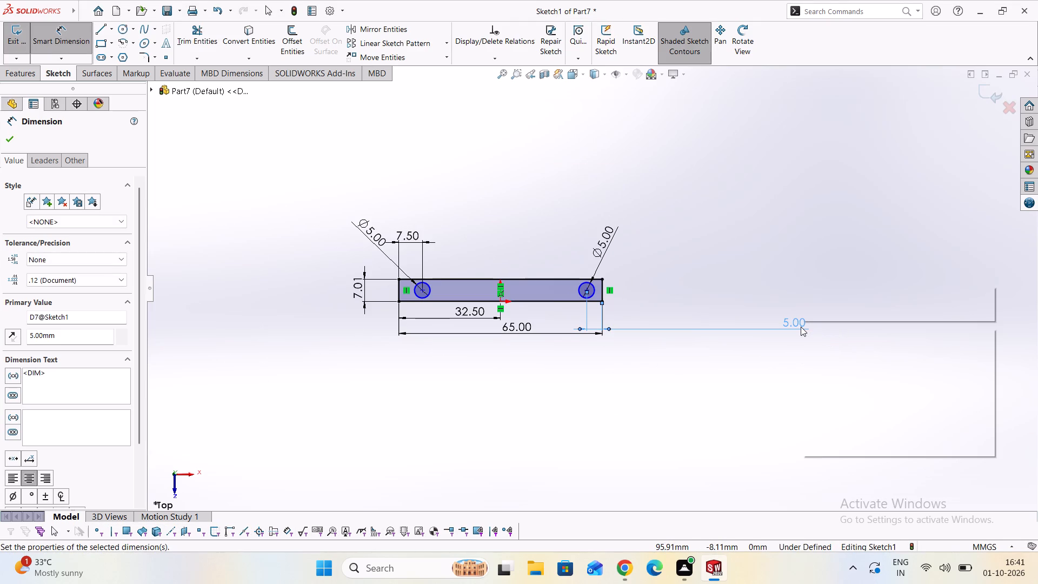
pyautogui.press('Escape')
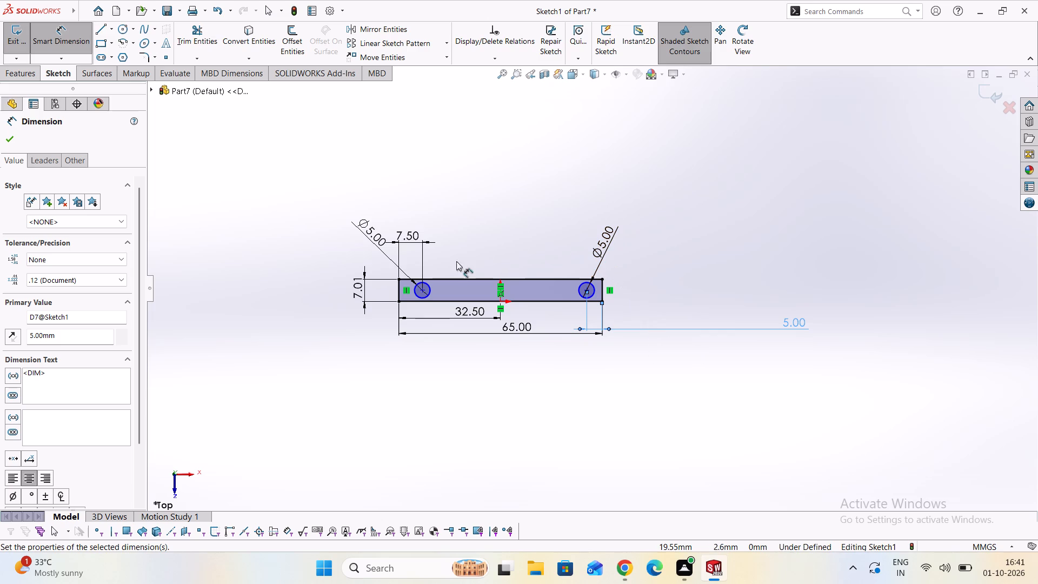
pyautogui.click(9, 130)
pyautogui.click(6, 144)
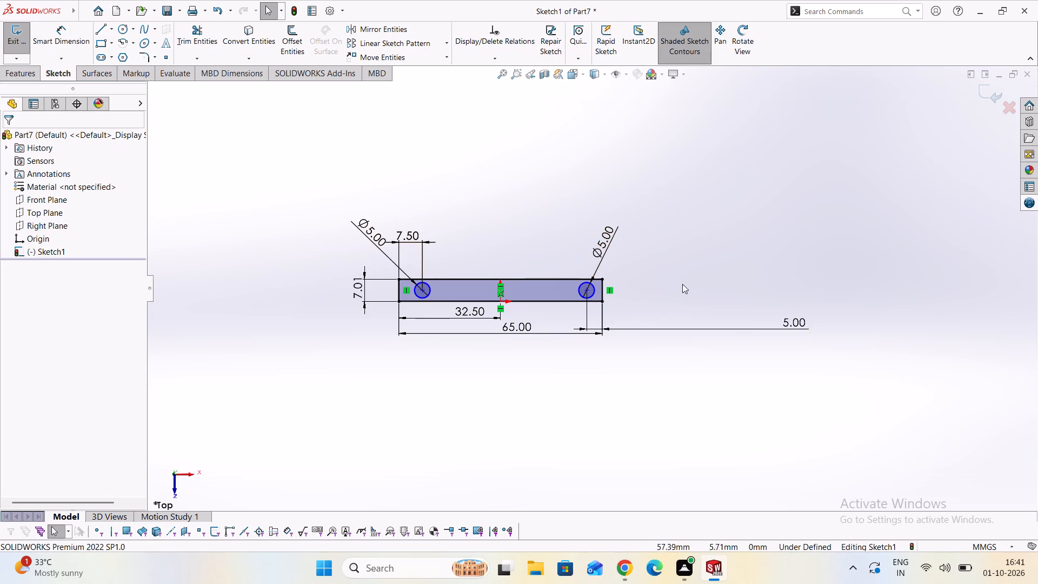
pyautogui.rightClick(729, 329)
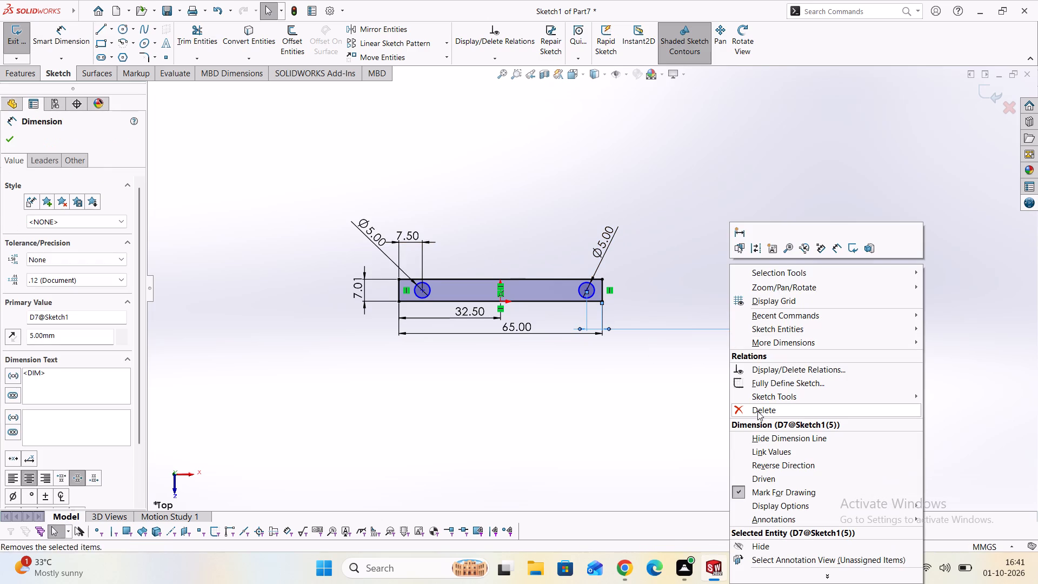
pyautogui.click(756, 411)
pyautogui.scroll(2, 595, 287)
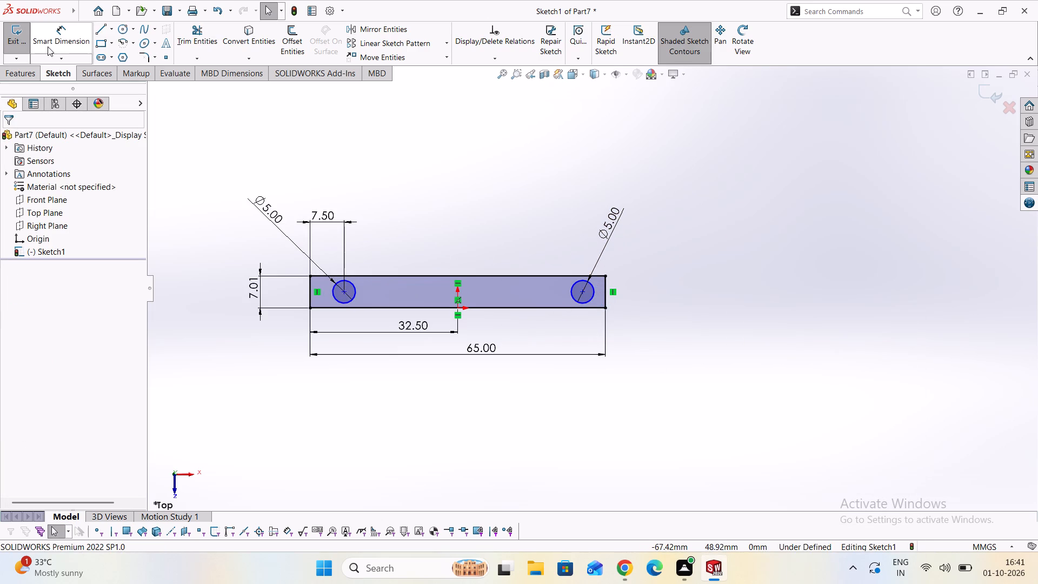
# Dimension the right circle's centre 7.5 mm from the rectangle's right edge.
pyautogui.click(51, 41)
pyautogui.scroll(2, 598, 289)
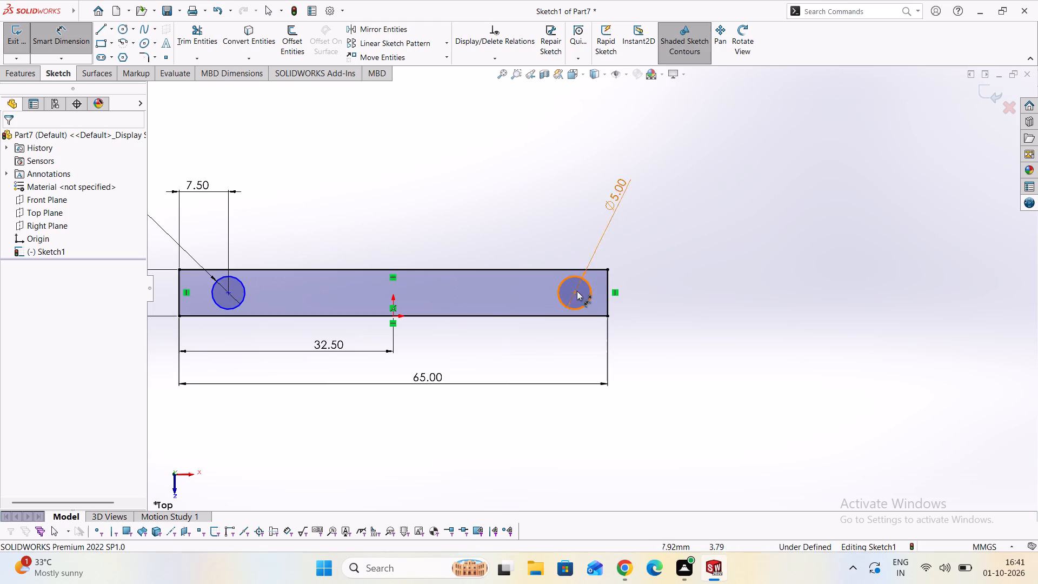
pyautogui.click(574, 294)
pyautogui.click(609, 296)
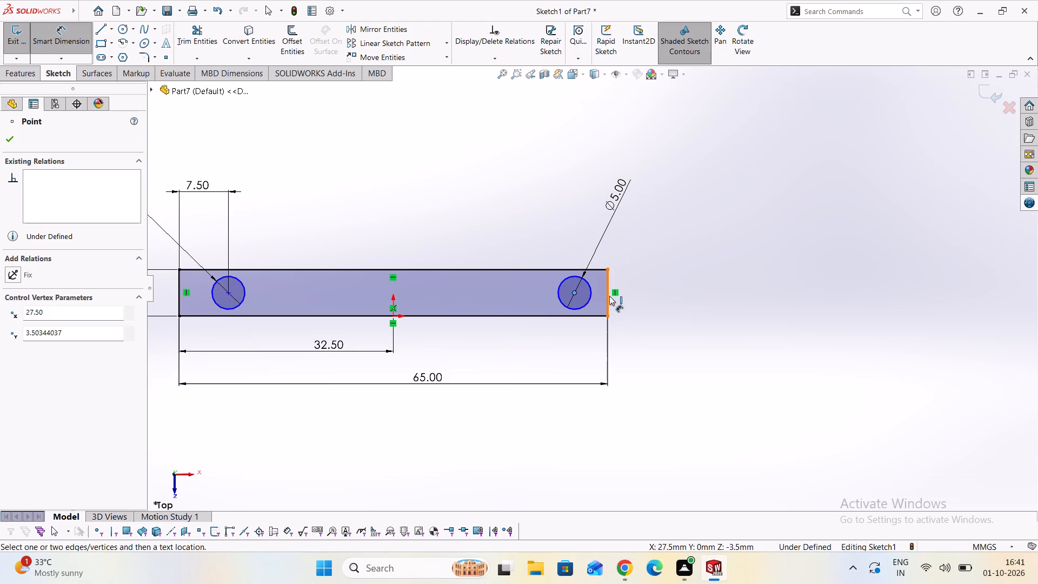
pyautogui.click(598, 436)
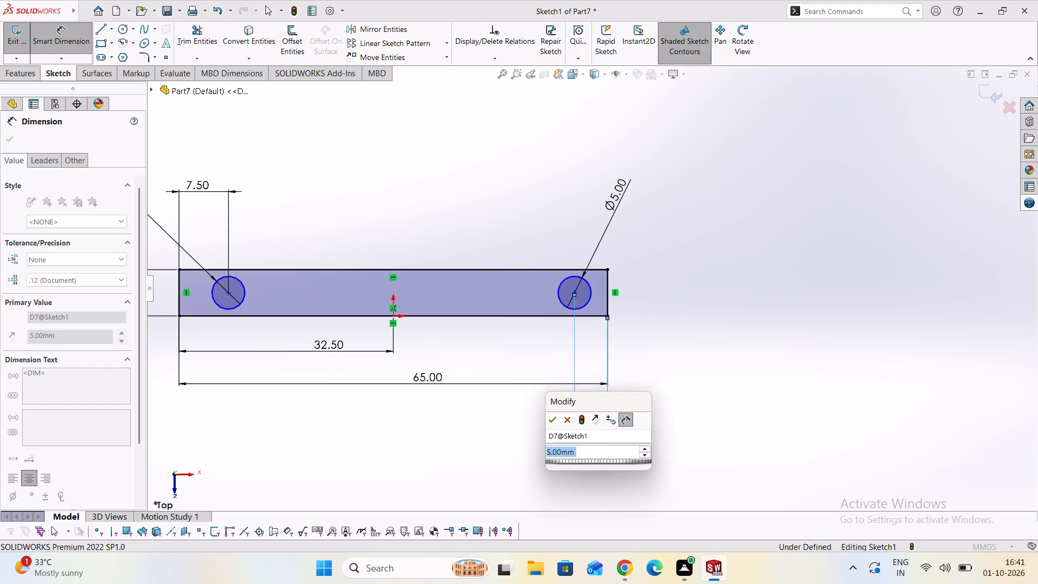
pyautogui.press('7')
pyautogui.write('.5')
pyautogui.press('Return')
pyautogui.scroll(-2, 498, 294)
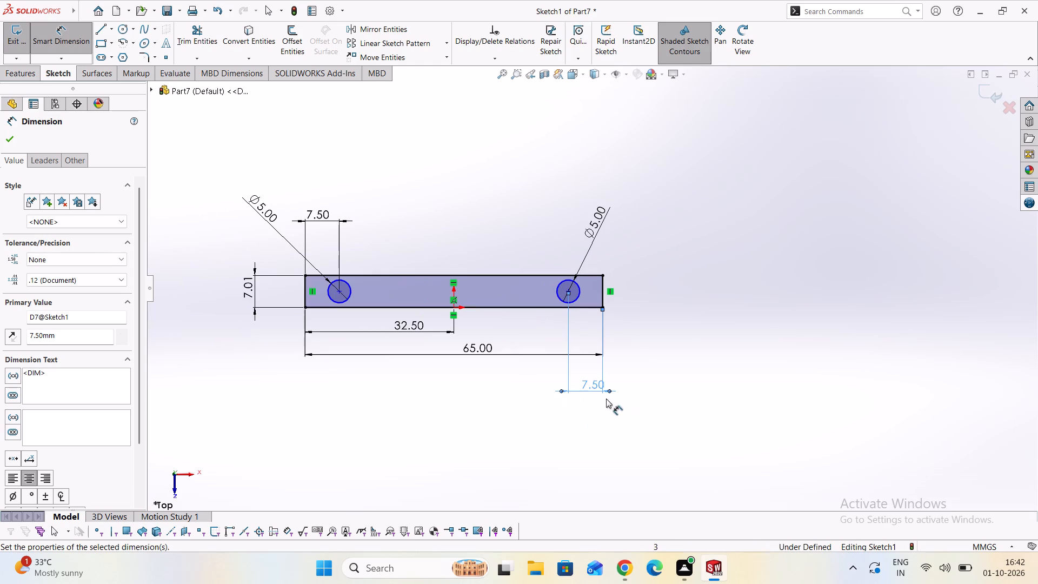
pyautogui.rightClick(601, 389)
pyautogui.press('Escape')
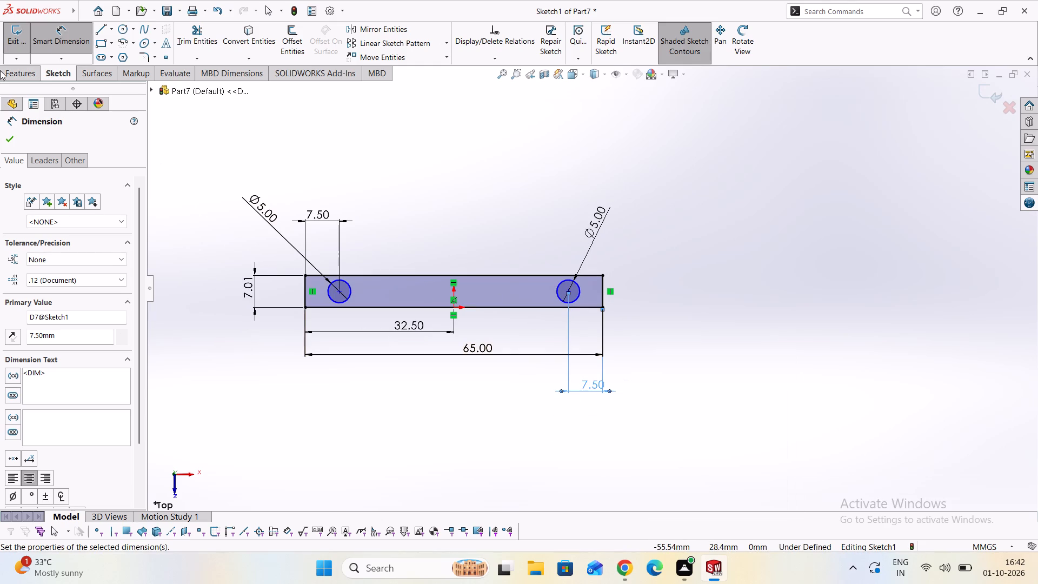
pyautogui.click(15, 137)
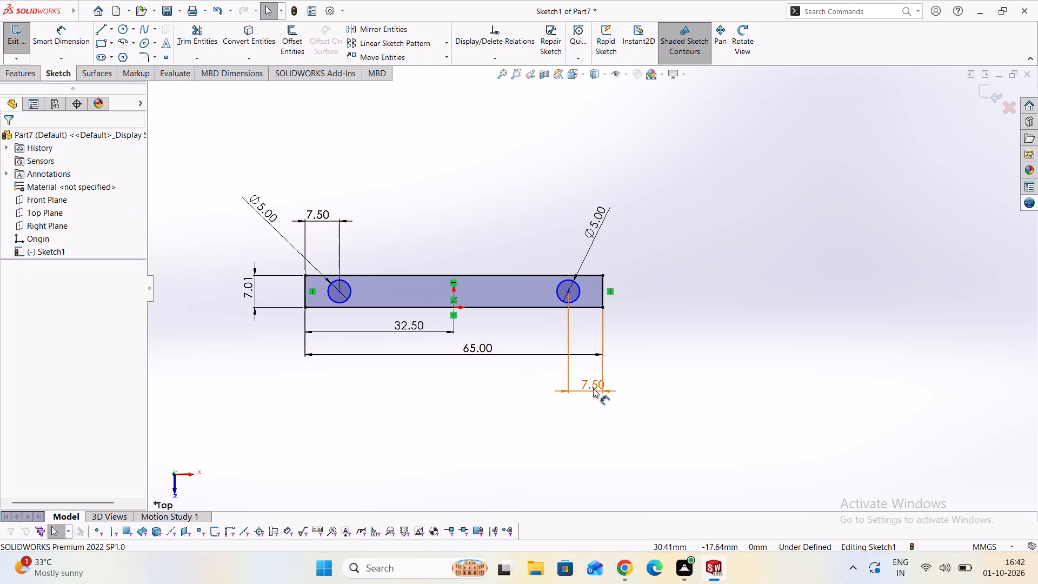
# Delete the 7.5 mm distance dimension between the right circle and the rectangle's right edge.
pyautogui.rightClick(593, 388)
pyautogui.click(630, 422)
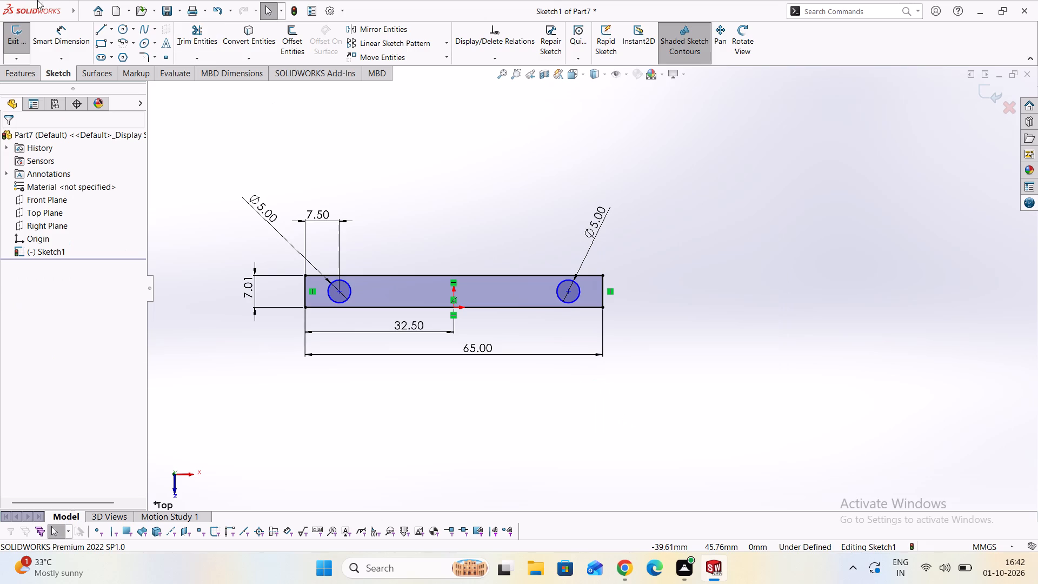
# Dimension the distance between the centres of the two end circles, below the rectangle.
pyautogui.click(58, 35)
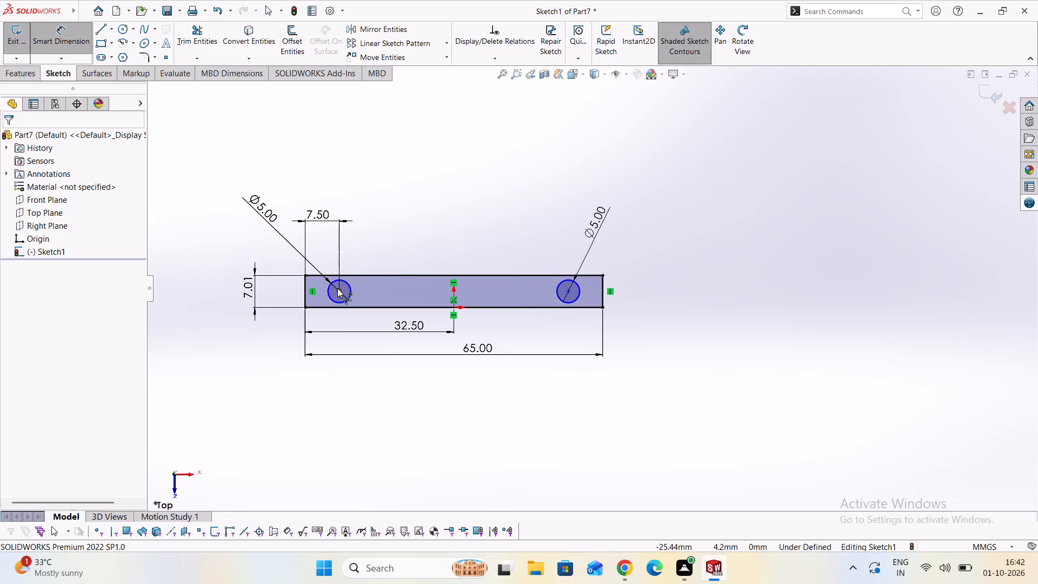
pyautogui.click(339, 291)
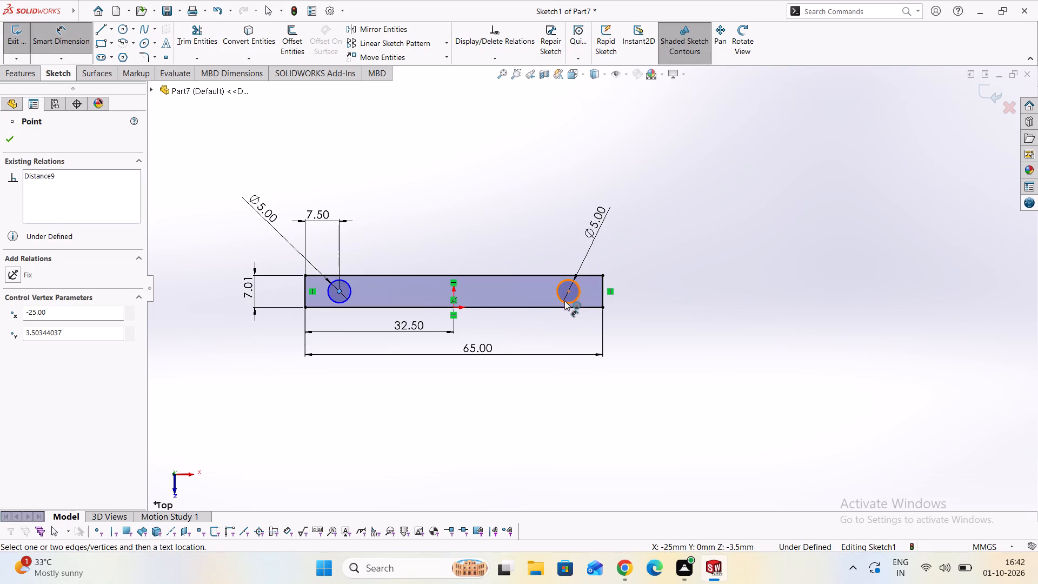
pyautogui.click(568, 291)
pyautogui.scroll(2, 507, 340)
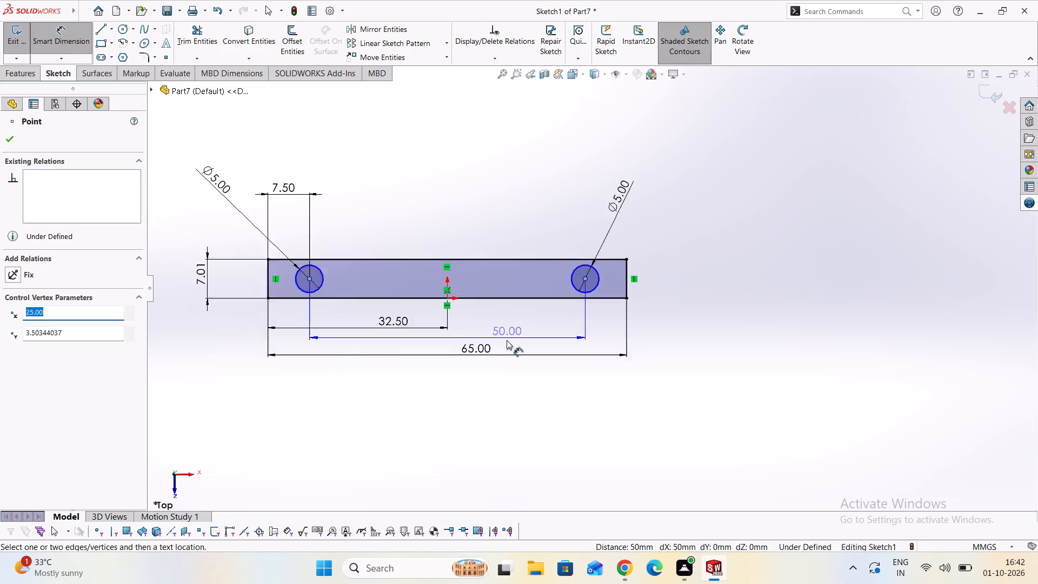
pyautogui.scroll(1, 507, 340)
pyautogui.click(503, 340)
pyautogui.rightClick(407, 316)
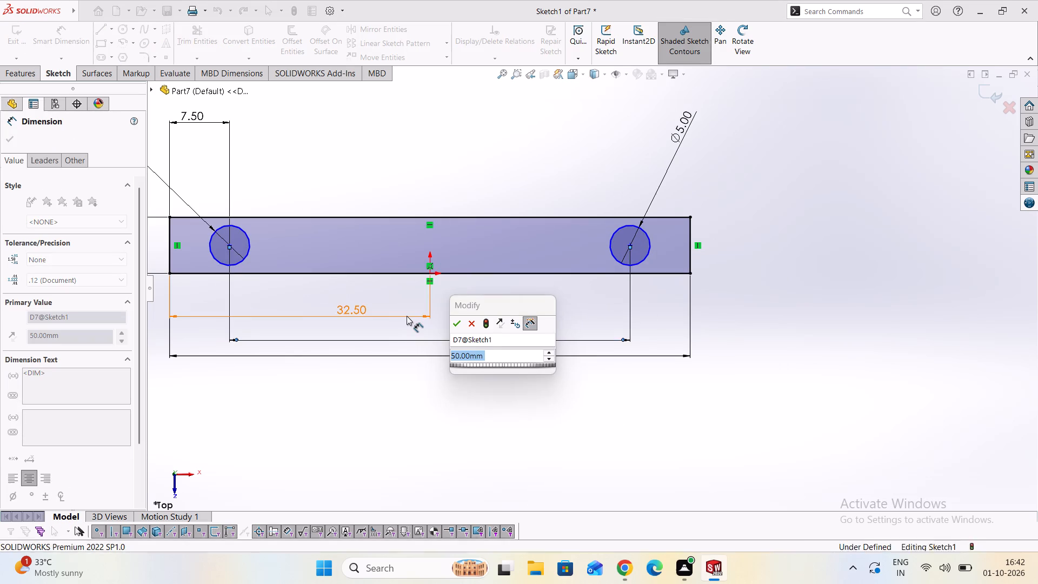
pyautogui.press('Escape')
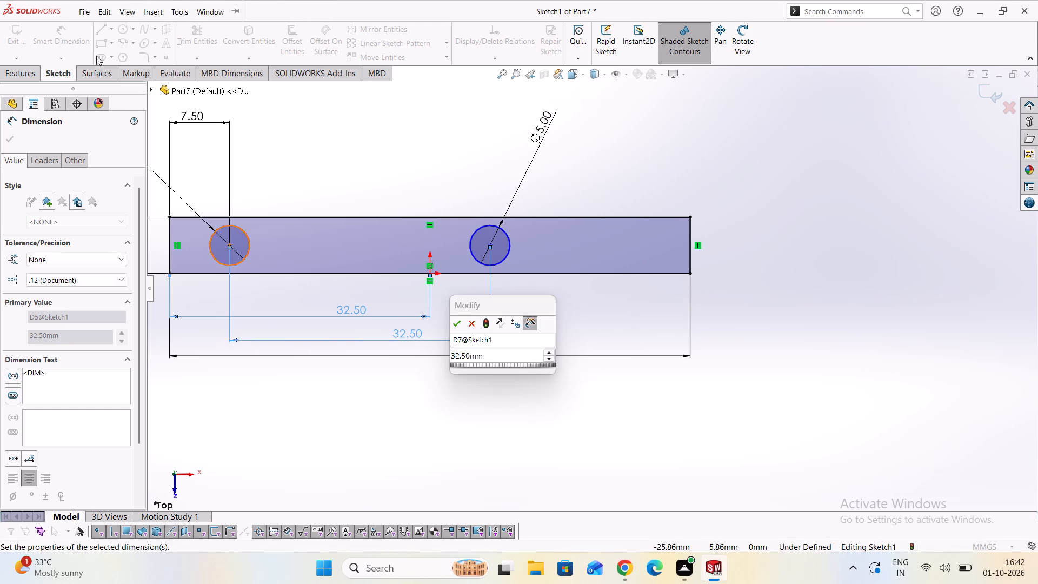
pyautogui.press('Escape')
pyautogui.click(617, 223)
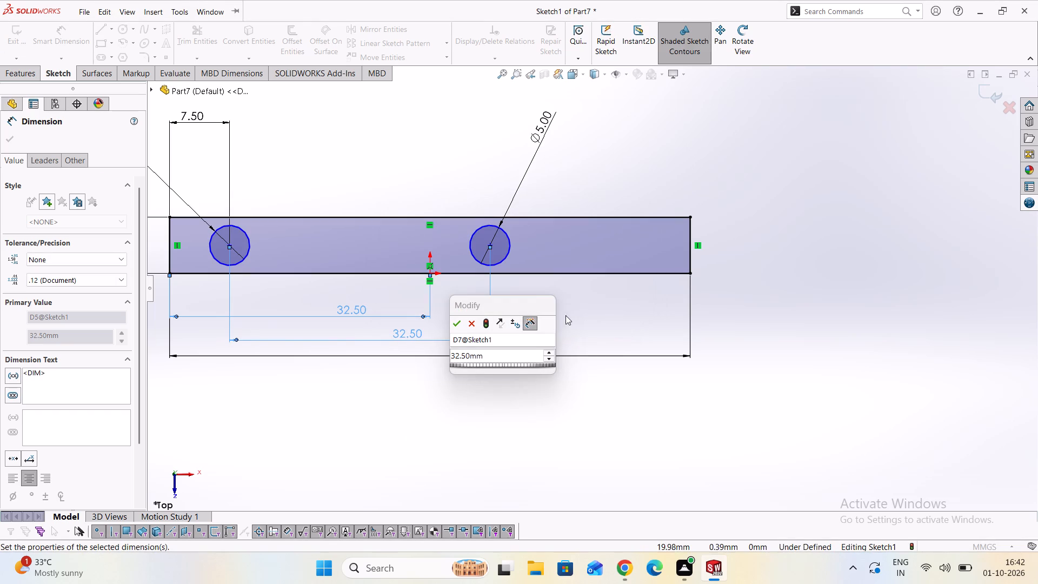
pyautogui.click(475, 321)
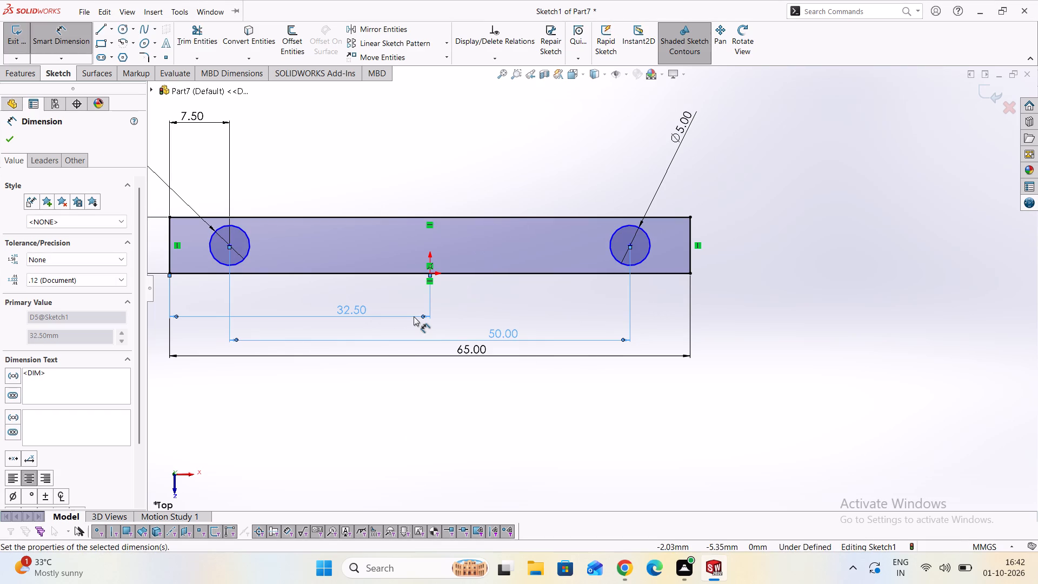
# Delete both the 32.5 mm dimension to the origin and the 50 mm dimension between the circle centres.
pyautogui.rightClick(414, 316)
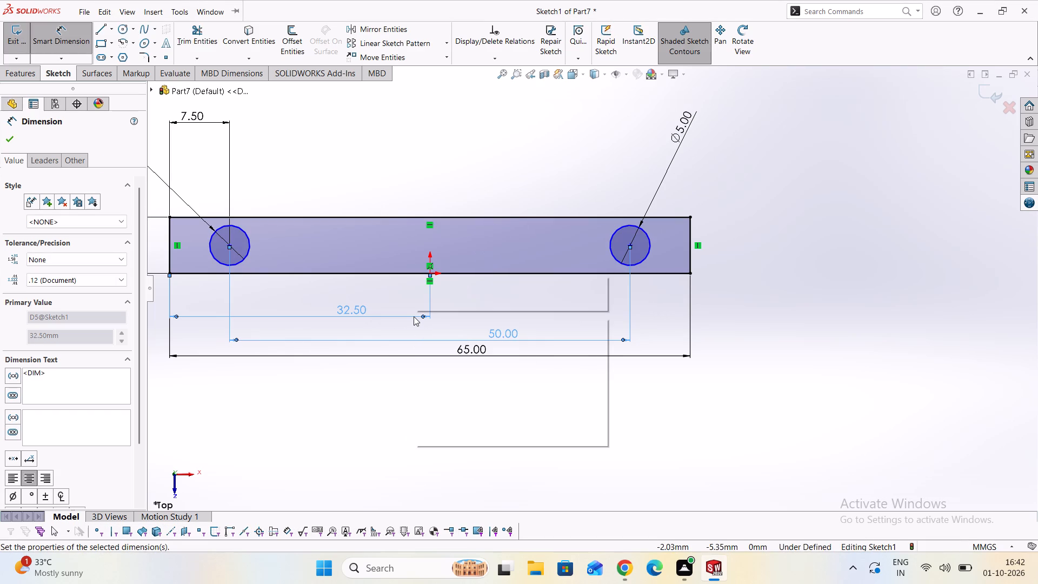
pyautogui.press('Escape')
pyautogui.click(50, 42)
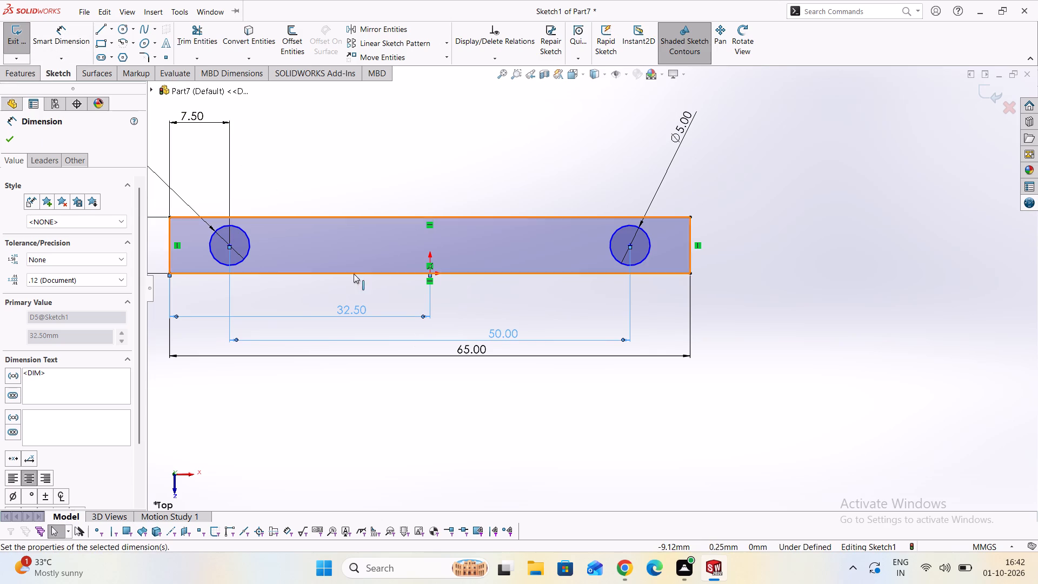
pyautogui.scroll(-4, 348, 210)
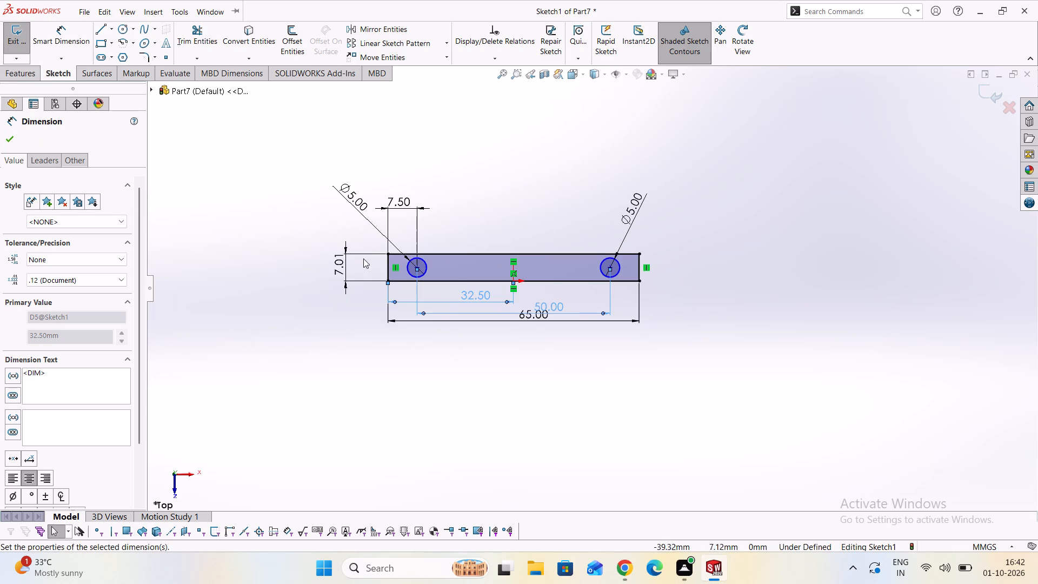
pyautogui.rightClick(455, 299)
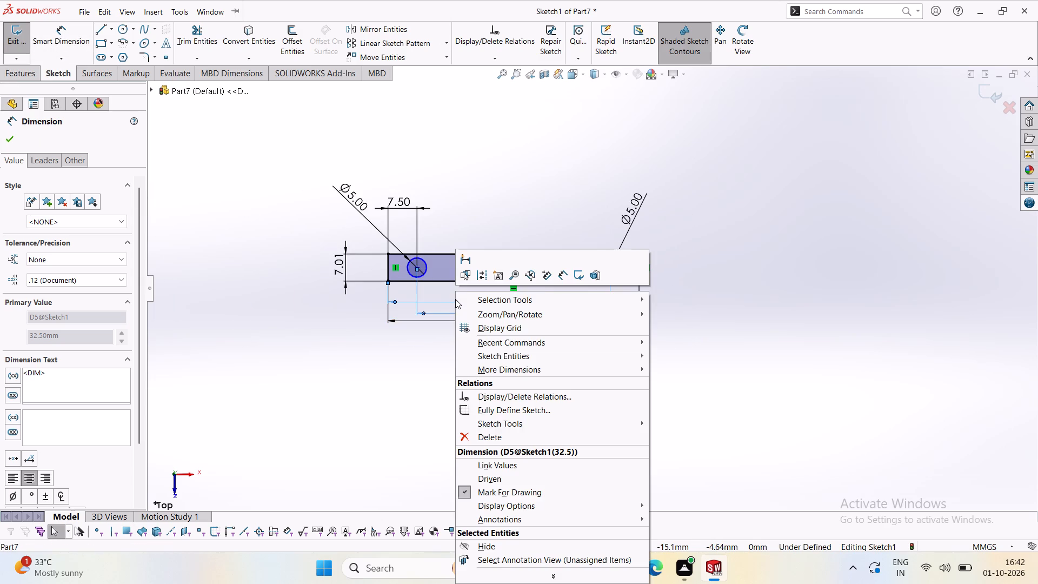
pyautogui.click(487, 434)
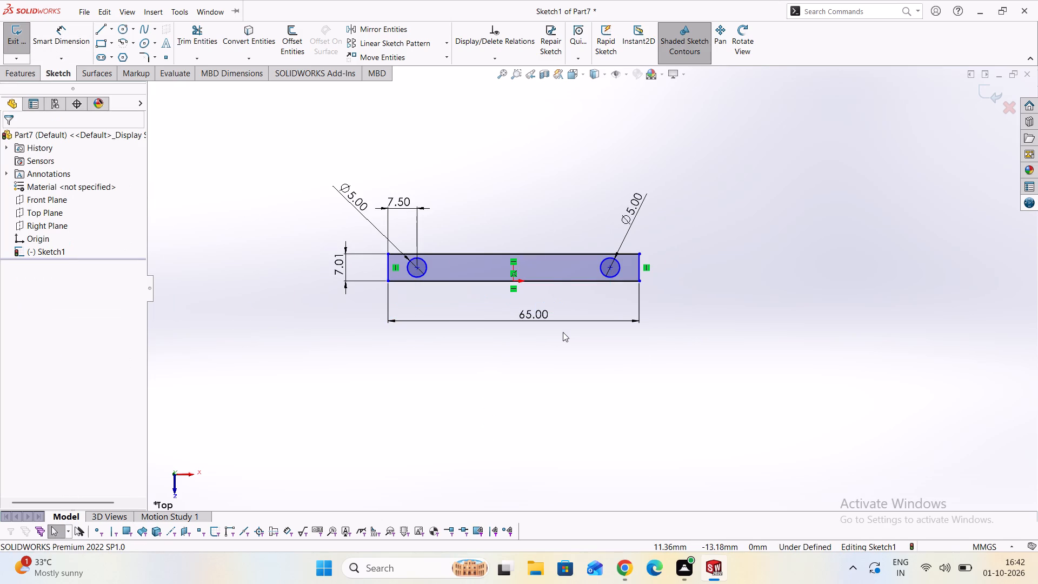
# Dimension the distance between the two circle centres, placing it between the rectangle and the 65 mm length dimension.
pyautogui.scroll(3, 416, 274)
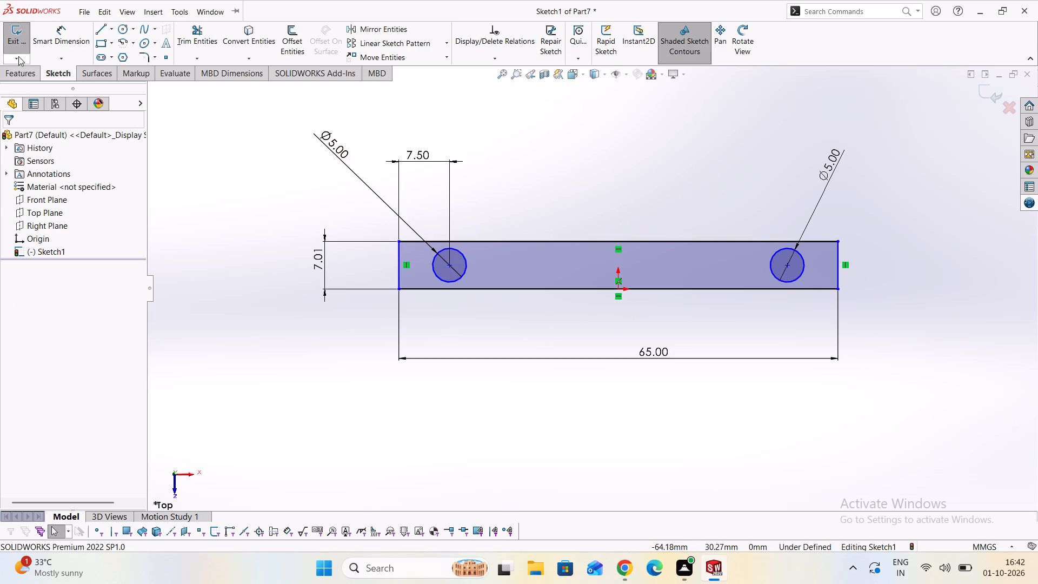
pyautogui.click(51, 34)
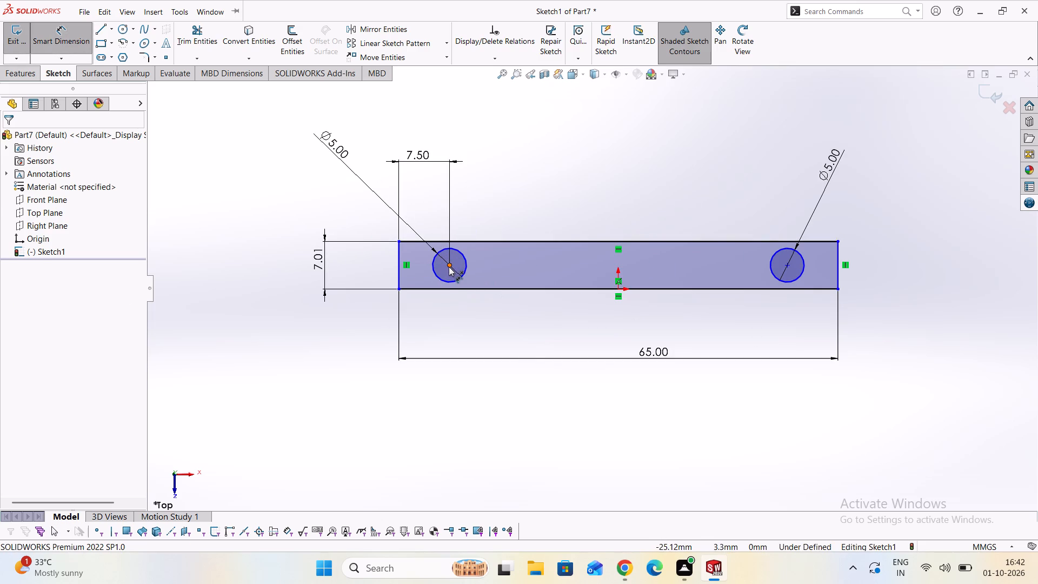
pyautogui.click(449, 267)
pyautogui.click(788, 263)
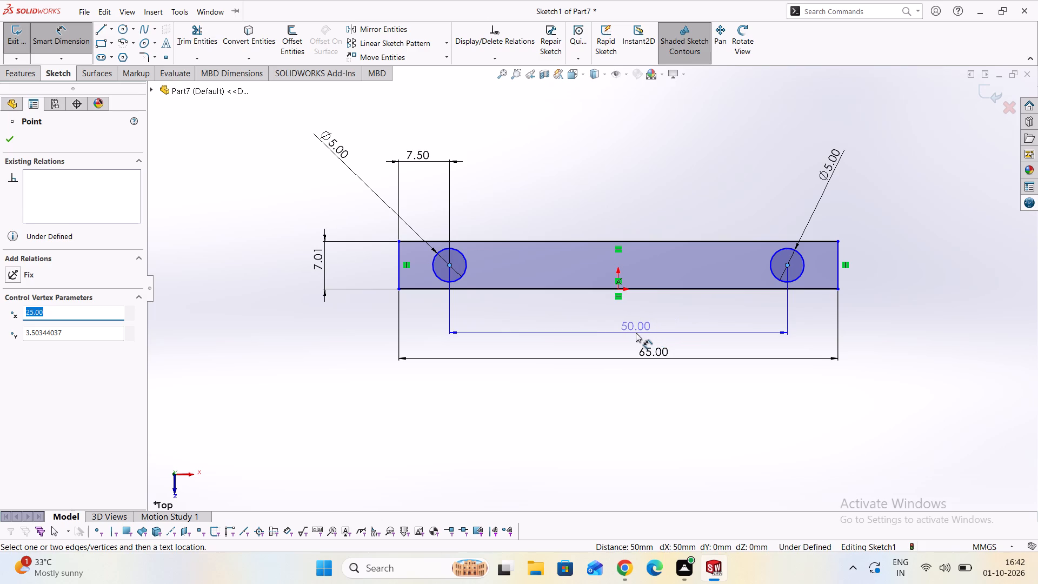
pyautogui.click(636, 333)
pyautogui.scroll(-2, 689, 388)
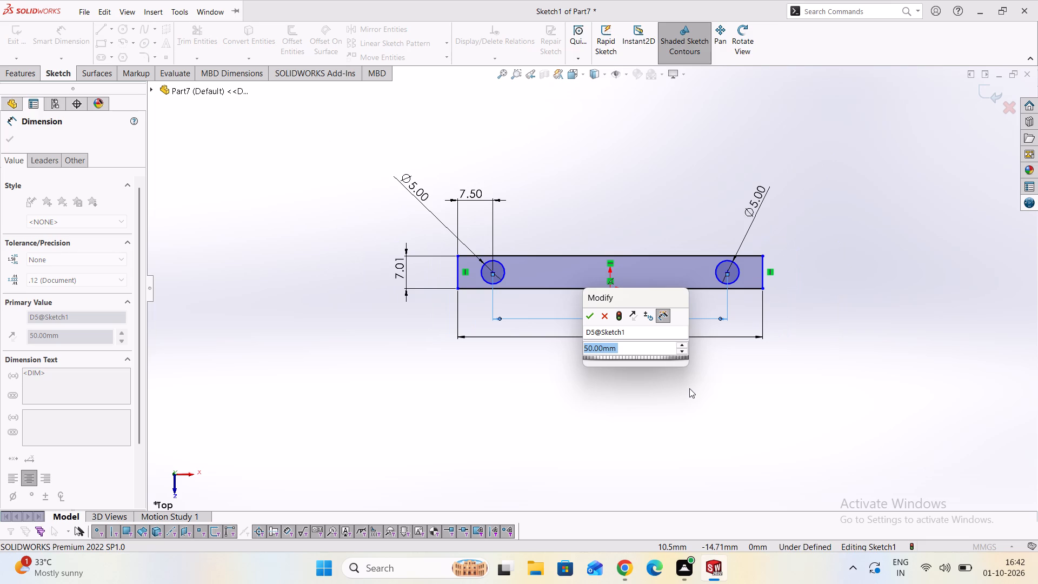
pyautogui.click(587, 315)
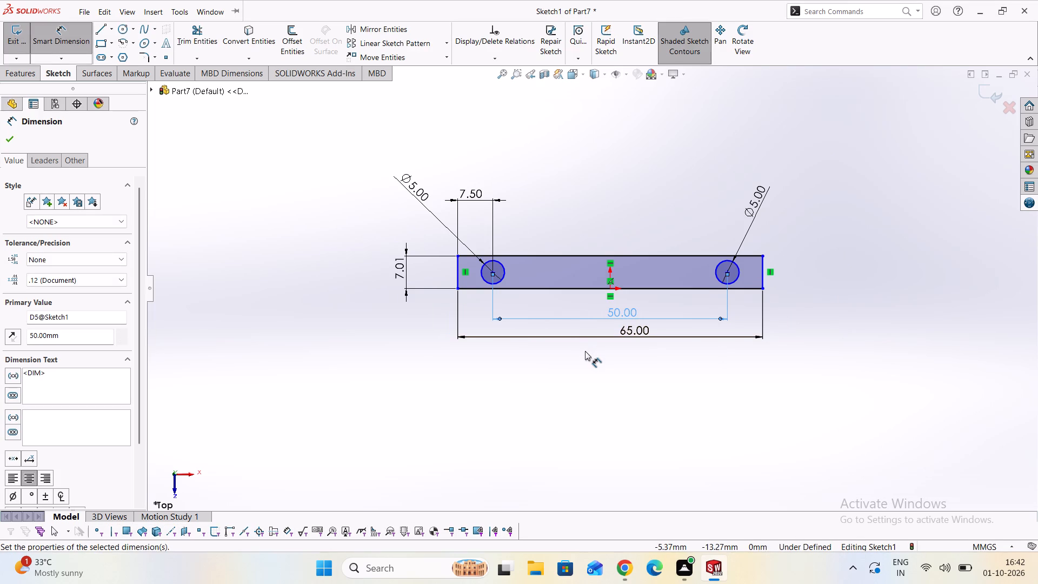
# Set the rectangle's height to 9 mm.
pyautogui.scroll(1, 585, 351)
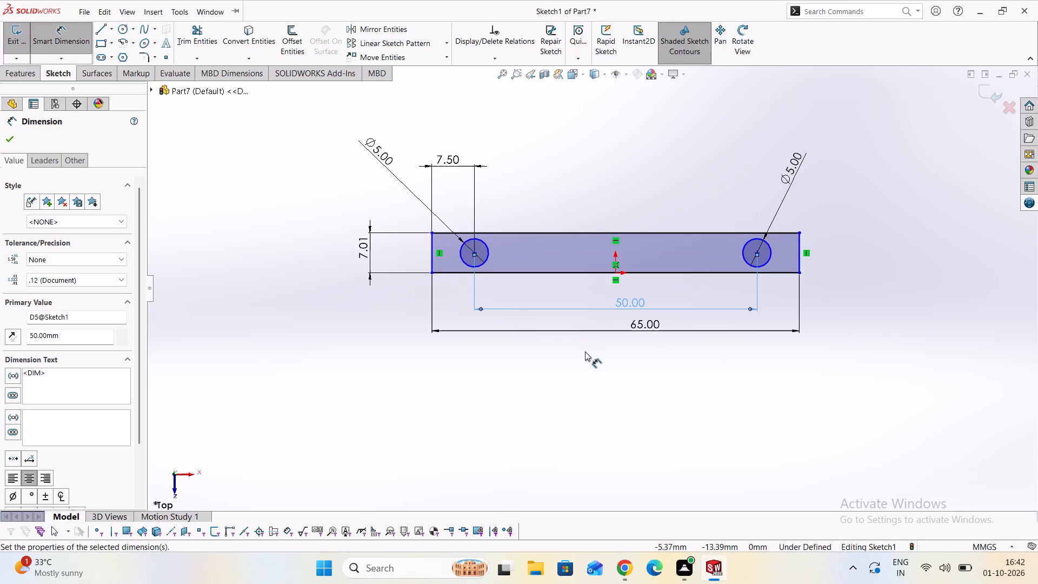
pyautogui.doubleClick(371, 257)
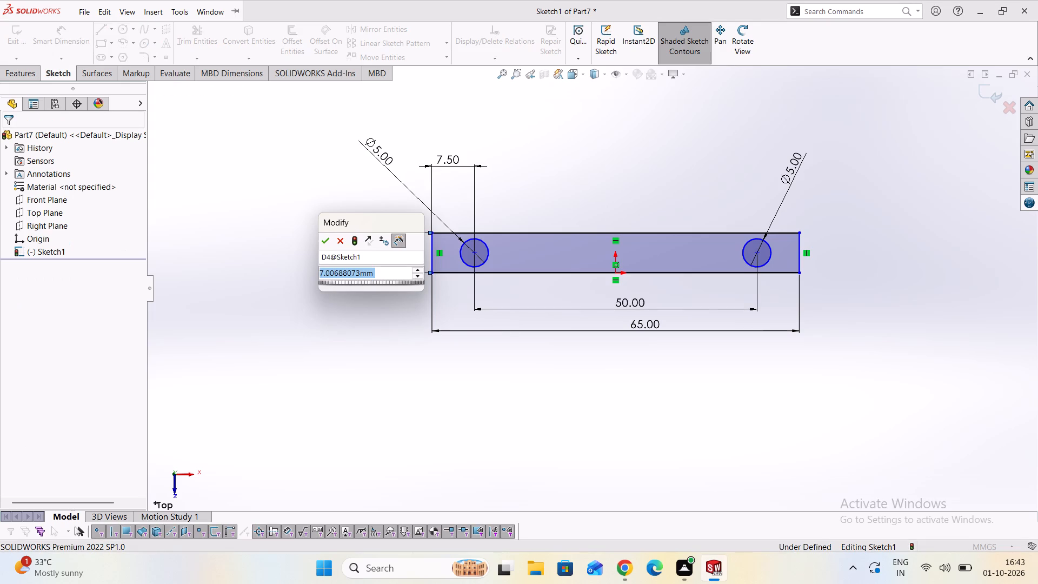
pyautogui.press('9')
pyautogui.press('Return')
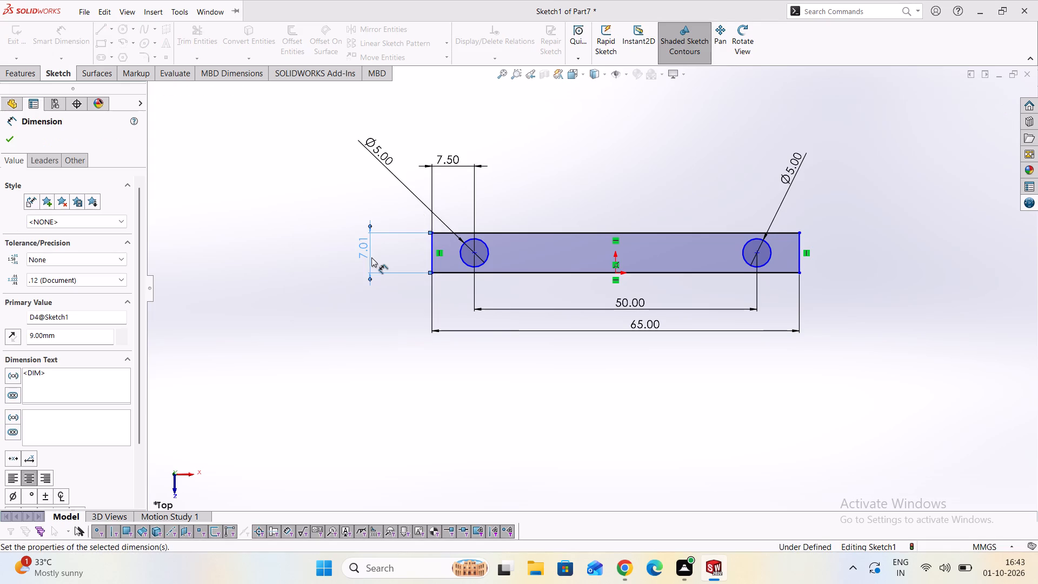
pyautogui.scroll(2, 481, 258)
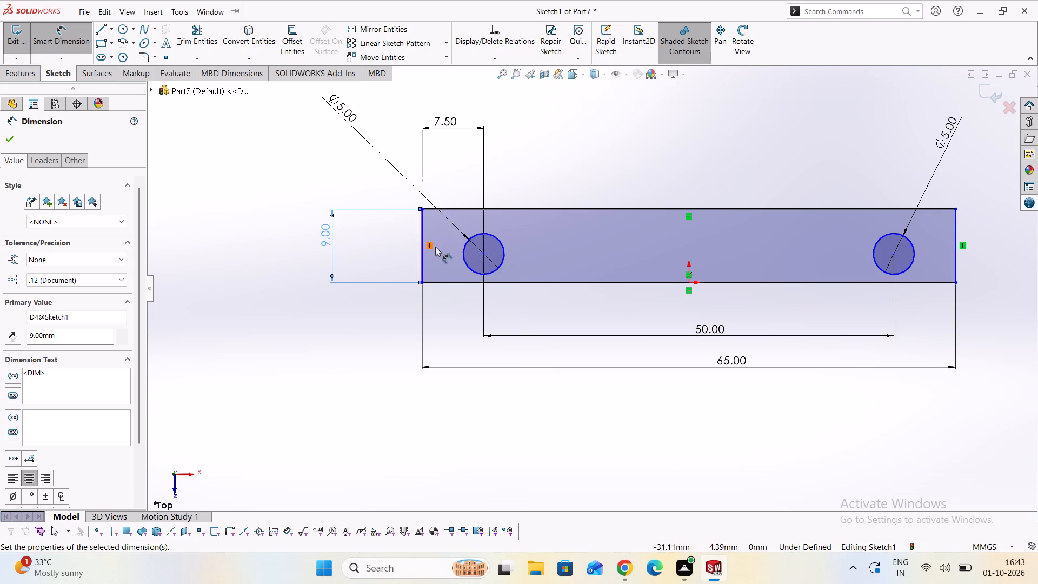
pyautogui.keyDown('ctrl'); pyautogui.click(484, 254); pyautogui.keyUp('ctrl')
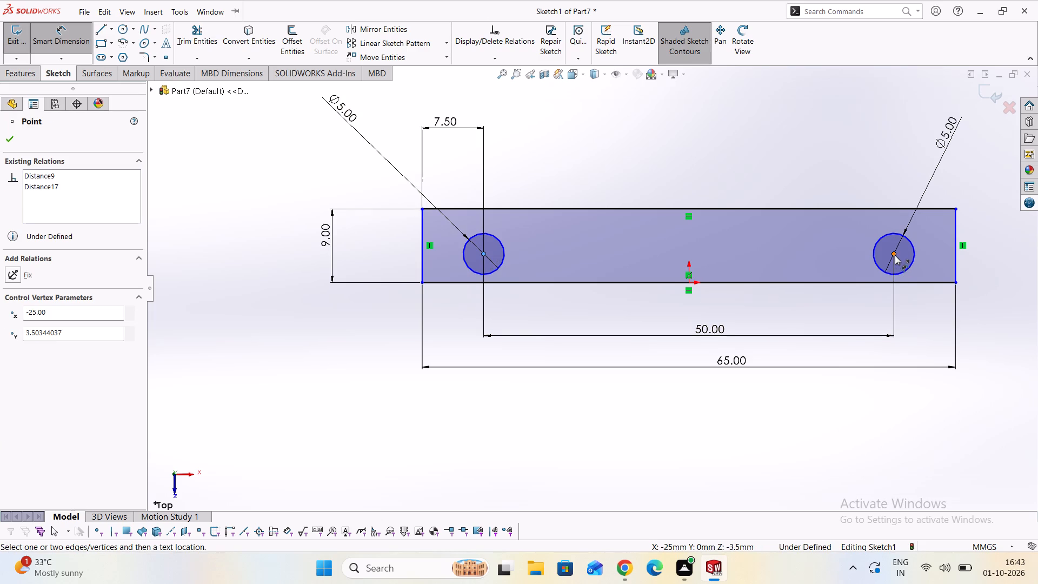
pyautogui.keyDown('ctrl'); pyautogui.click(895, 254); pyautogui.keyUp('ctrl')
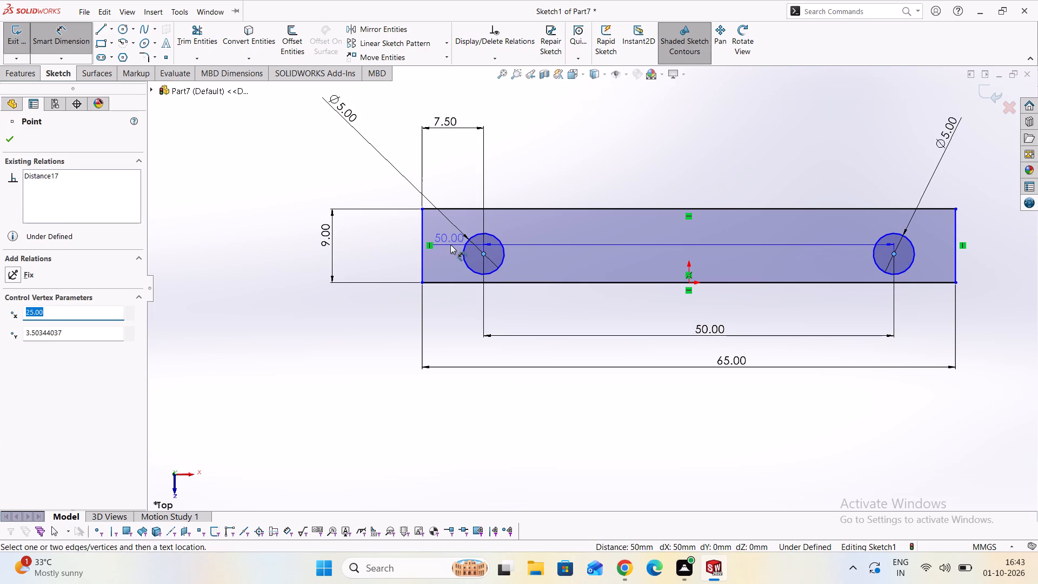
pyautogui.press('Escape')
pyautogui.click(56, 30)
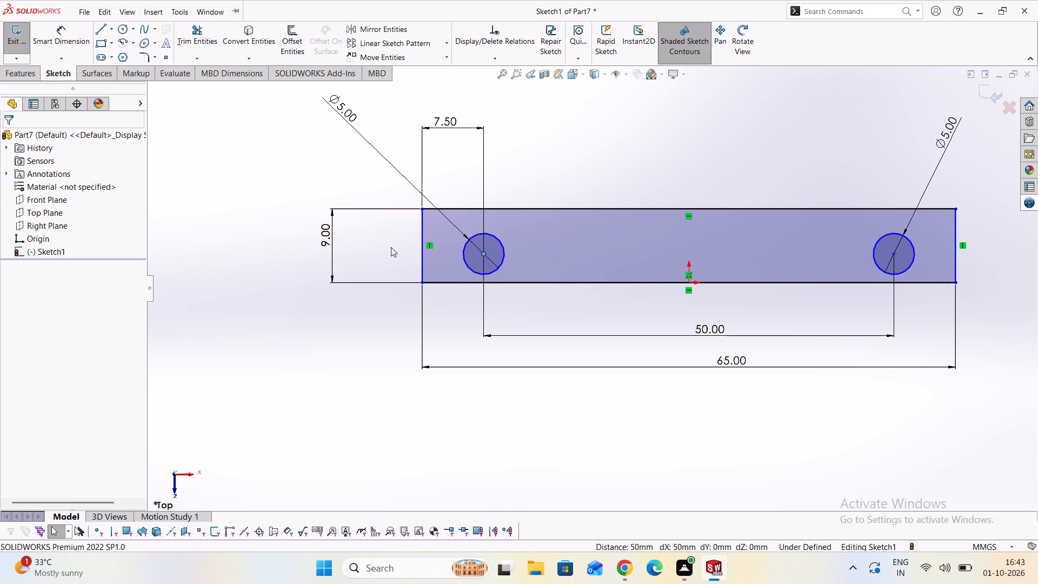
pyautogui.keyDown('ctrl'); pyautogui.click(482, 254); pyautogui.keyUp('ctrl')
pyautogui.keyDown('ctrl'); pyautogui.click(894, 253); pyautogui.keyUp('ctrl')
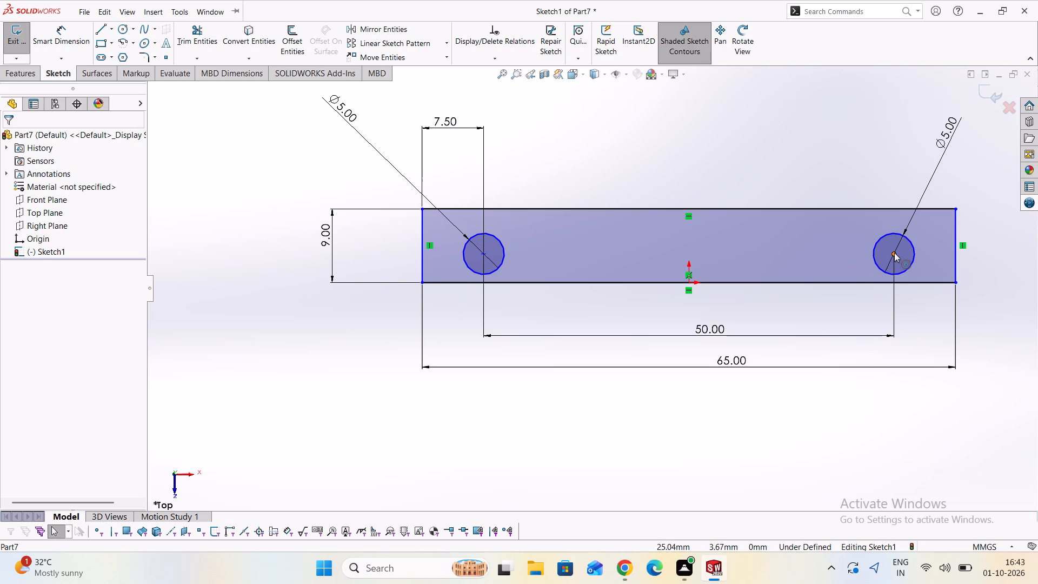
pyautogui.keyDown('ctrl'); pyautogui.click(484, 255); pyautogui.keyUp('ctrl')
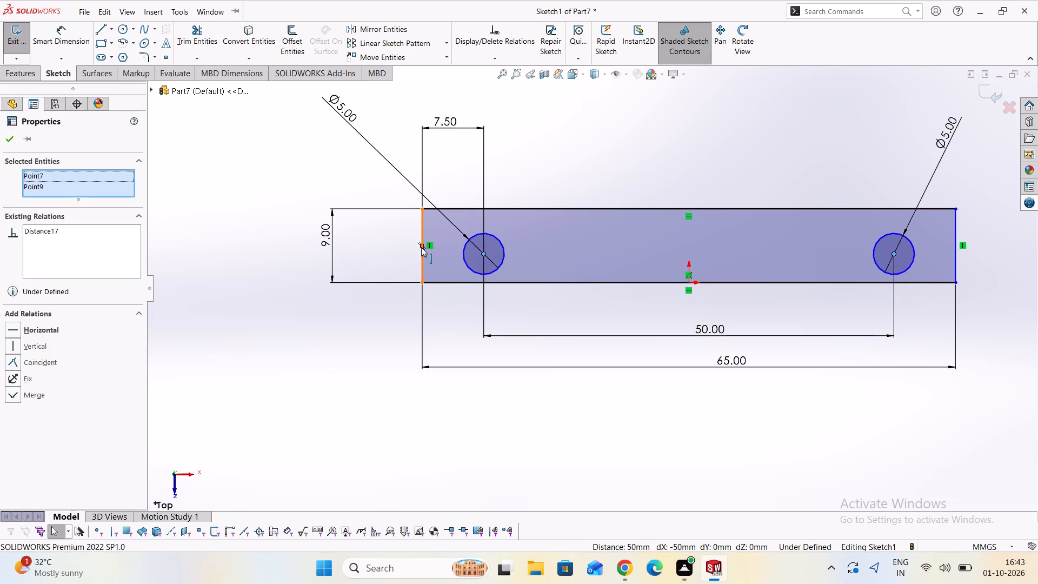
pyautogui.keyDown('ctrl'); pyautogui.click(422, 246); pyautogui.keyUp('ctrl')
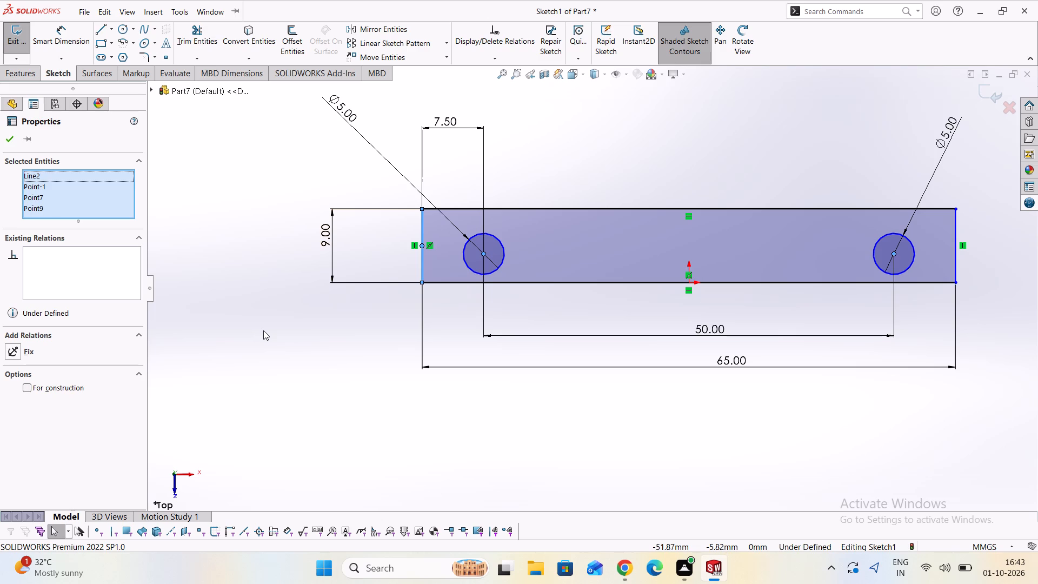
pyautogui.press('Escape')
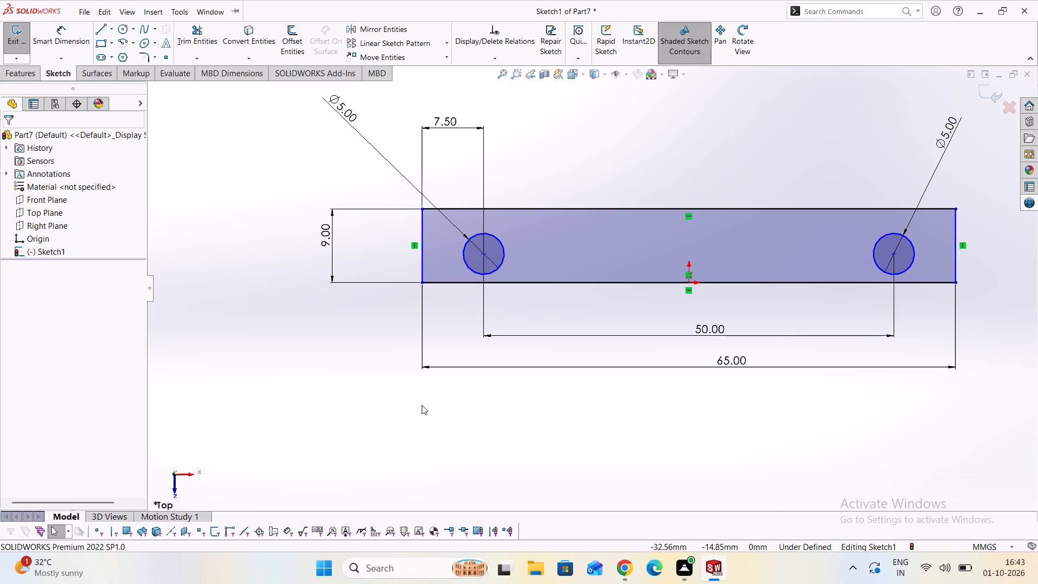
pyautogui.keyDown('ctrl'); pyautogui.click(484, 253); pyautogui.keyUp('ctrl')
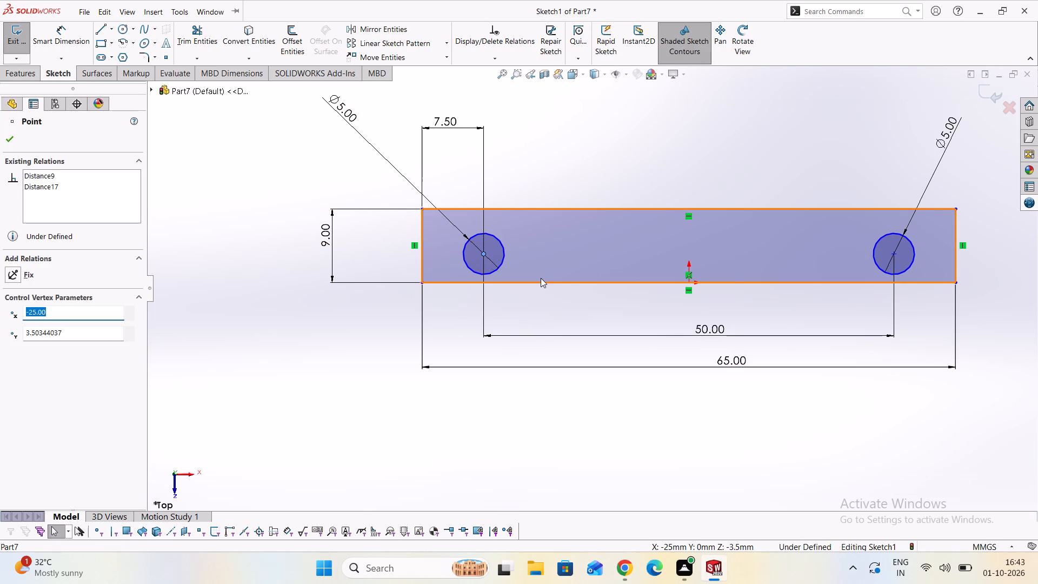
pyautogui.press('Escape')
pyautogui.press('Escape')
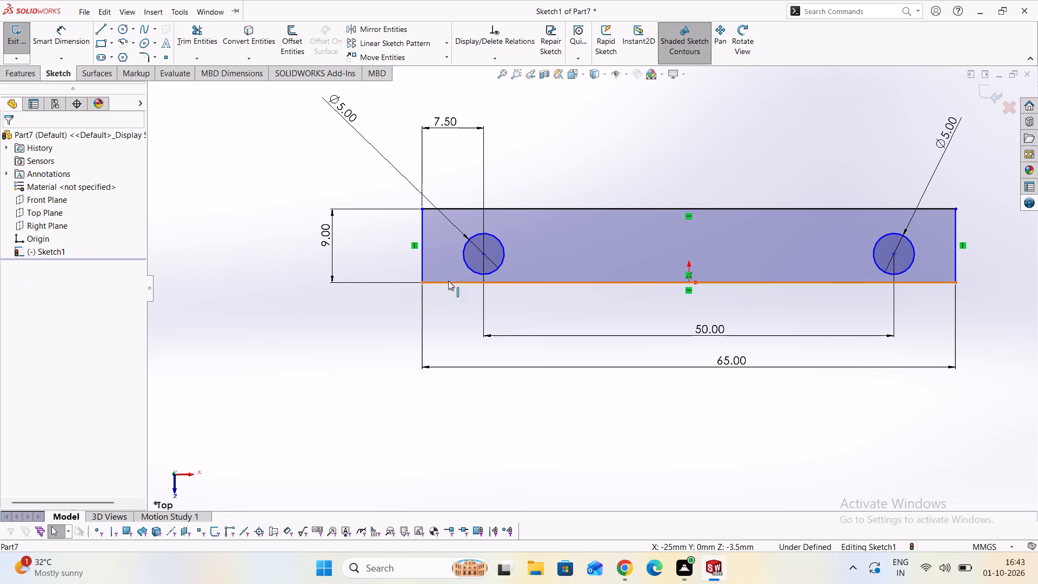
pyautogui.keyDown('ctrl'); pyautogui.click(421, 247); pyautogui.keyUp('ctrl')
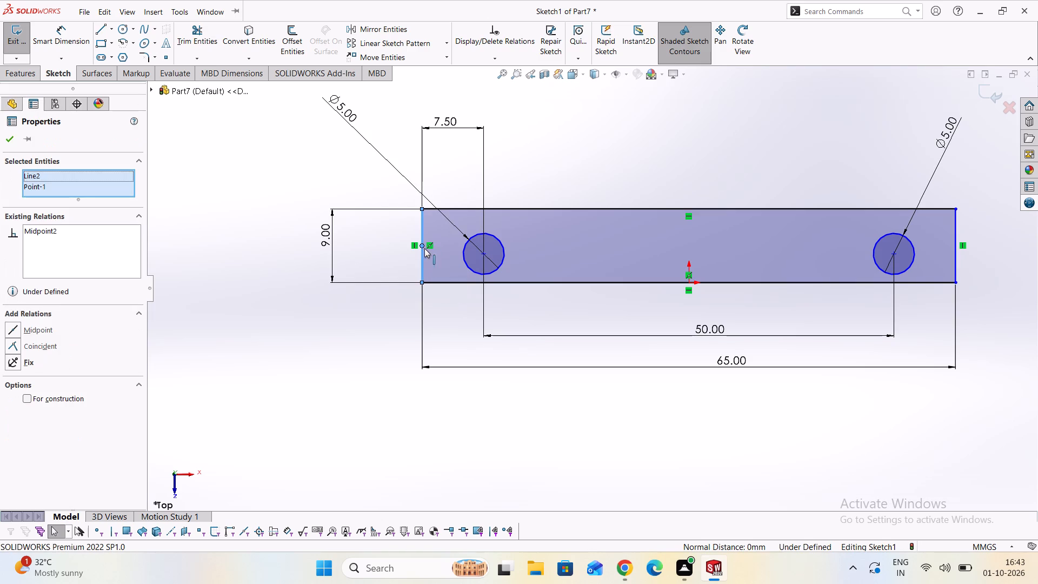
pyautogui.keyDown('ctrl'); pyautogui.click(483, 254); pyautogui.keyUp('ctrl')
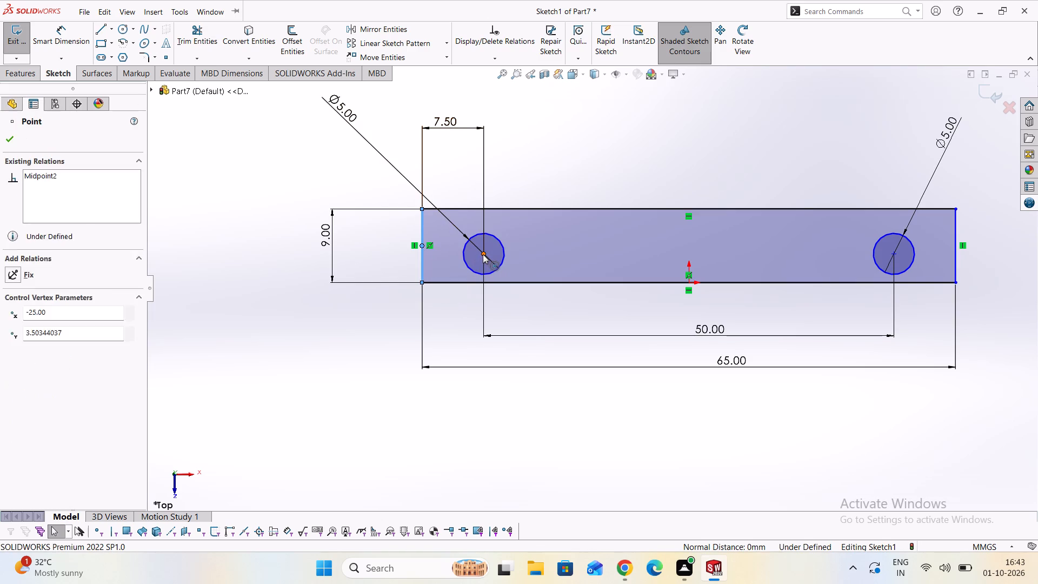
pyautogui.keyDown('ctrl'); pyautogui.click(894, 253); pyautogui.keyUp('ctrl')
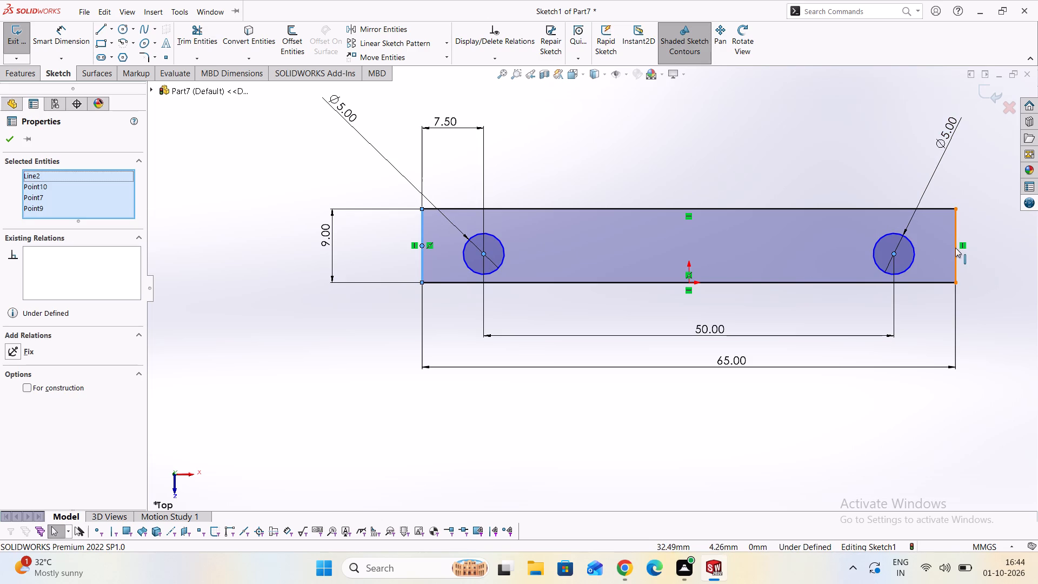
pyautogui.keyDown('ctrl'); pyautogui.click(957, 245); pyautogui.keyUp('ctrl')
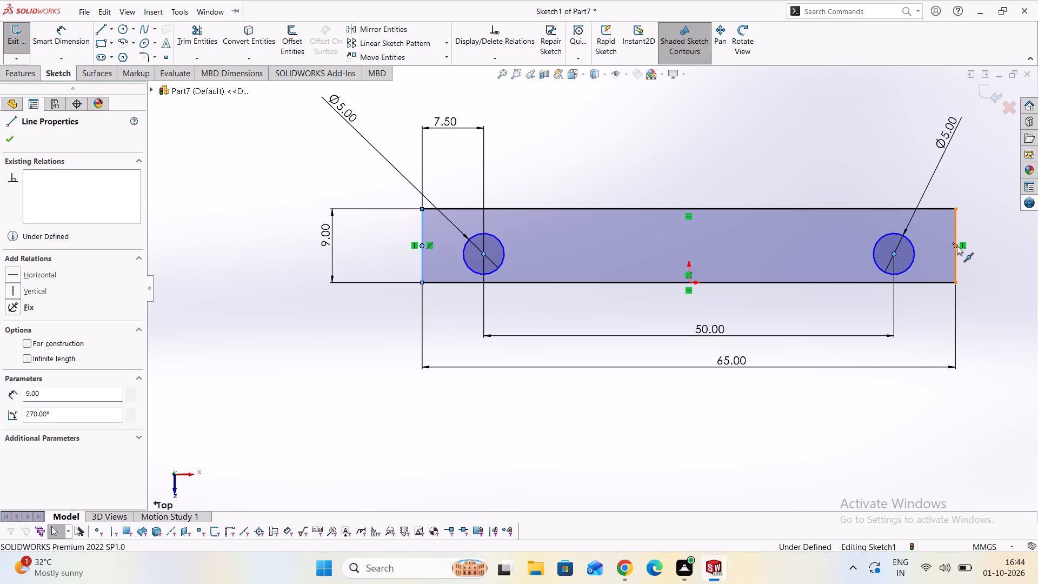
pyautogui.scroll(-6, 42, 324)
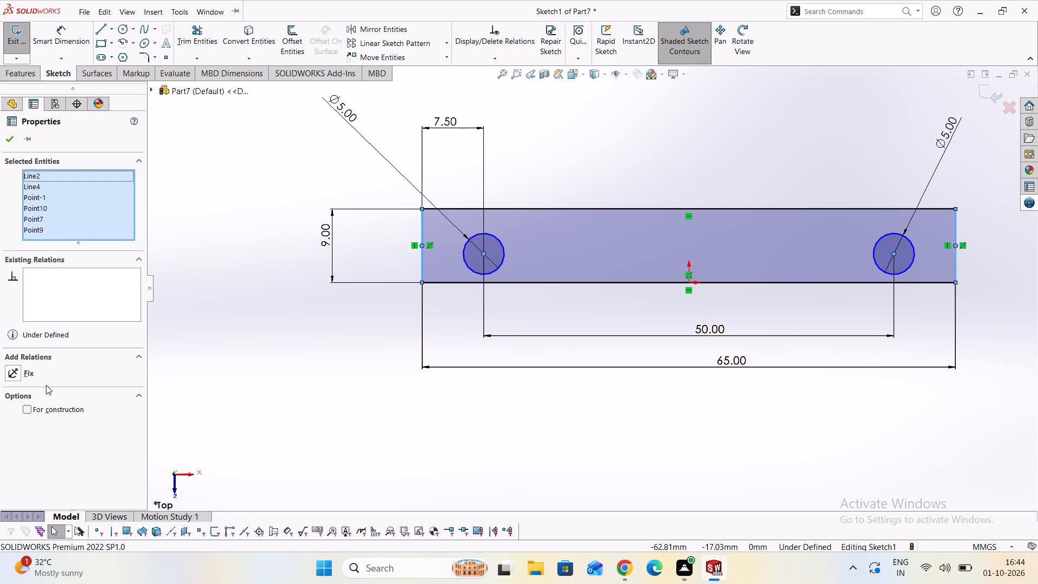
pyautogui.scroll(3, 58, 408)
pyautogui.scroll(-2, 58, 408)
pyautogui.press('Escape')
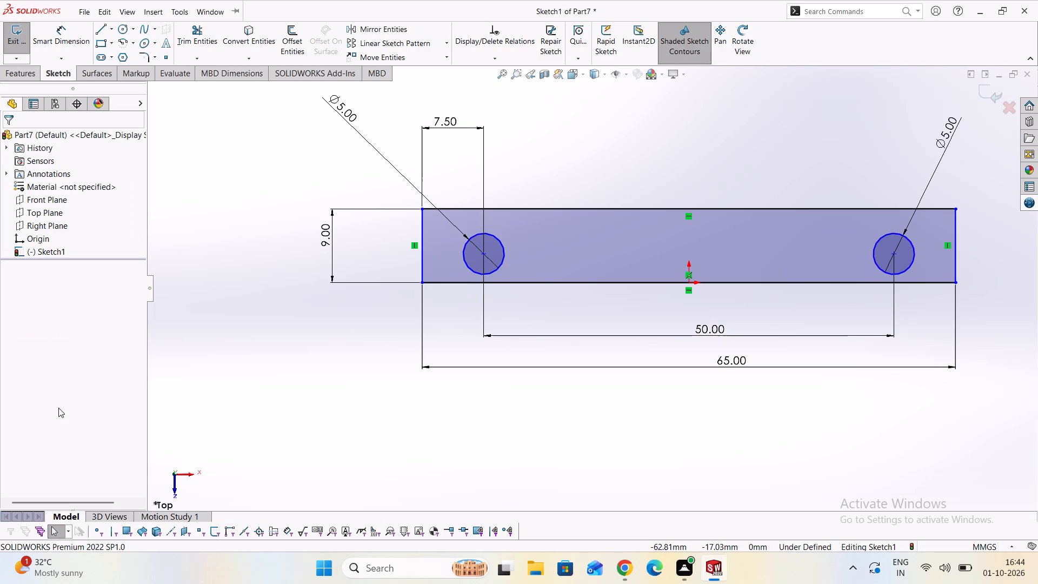
# Dimension the left circle's centre 4.5 mm above the rectangle's lower edge, placing the dimension outside the 9 mm height dimension.
pyautogui.scroll(1, 401, 343)
pyautogui.scroll(-2, 401, 343)
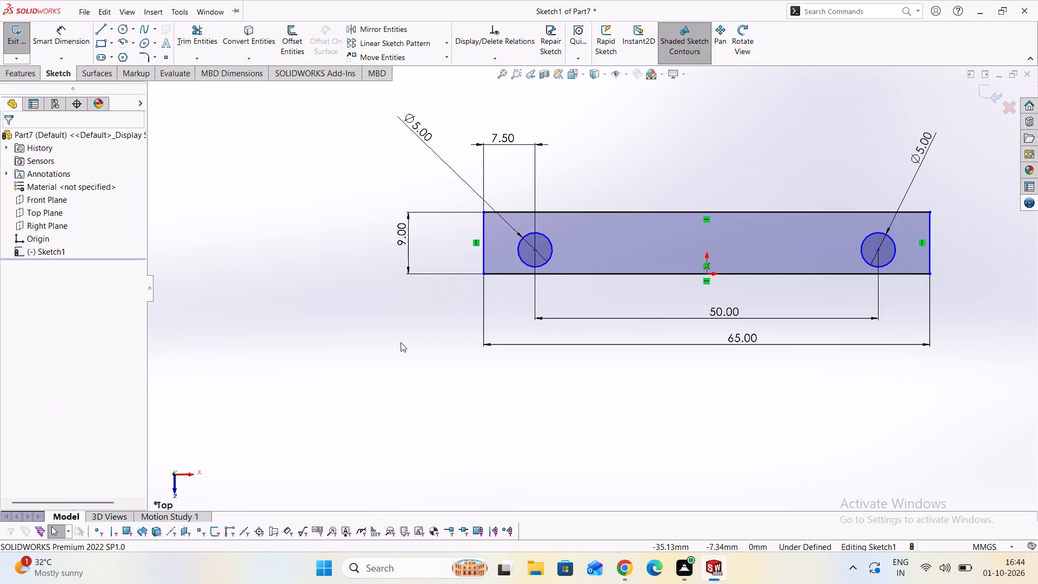
pyautogui.scroll(2, 591, 270)
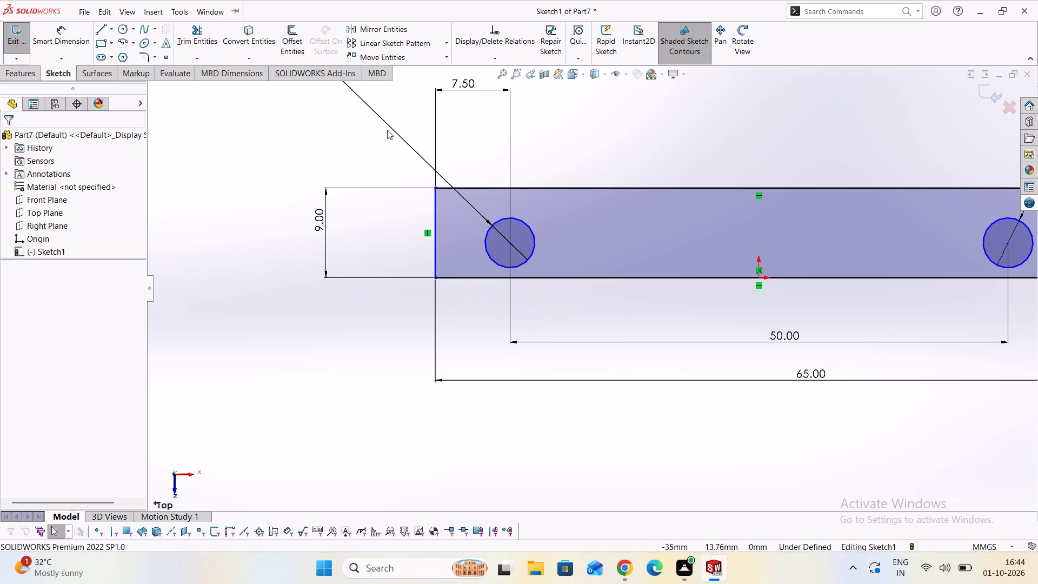
pyautogui.click(77, 36)
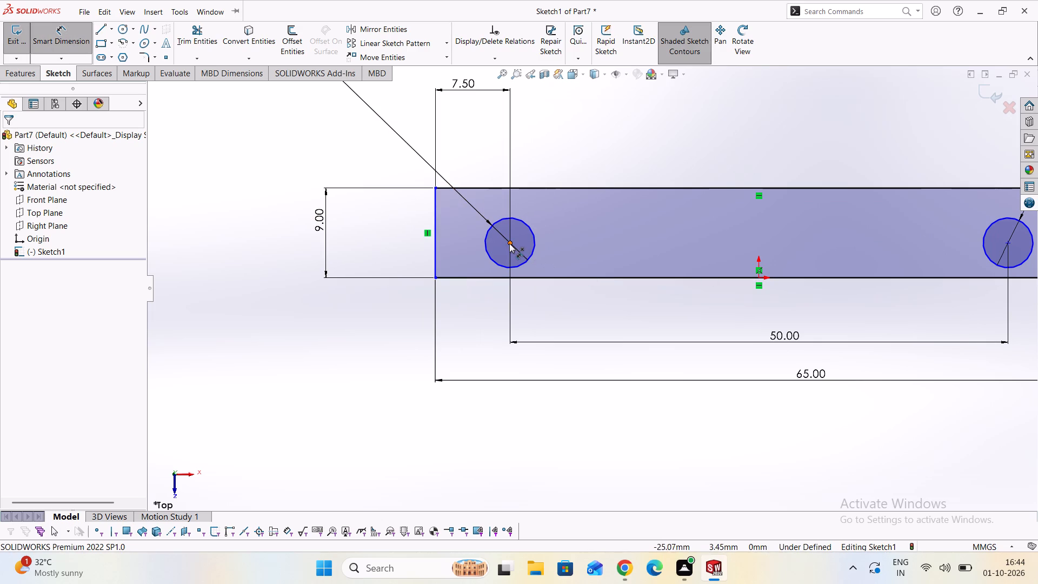
pyautogui.click(509, 243)
pyautogui.click(509, 277)
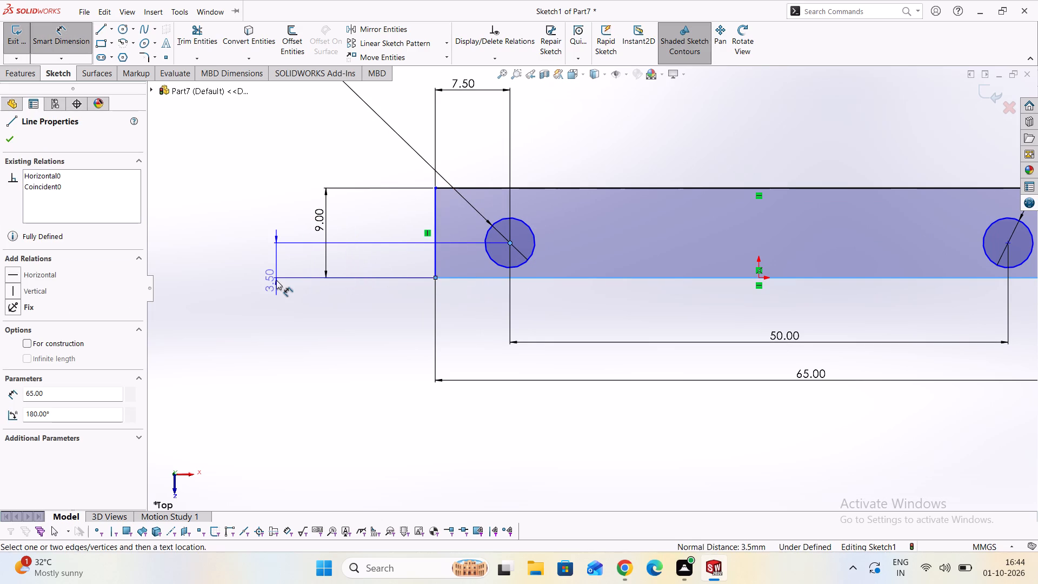
pyautogui.click(276, 280)
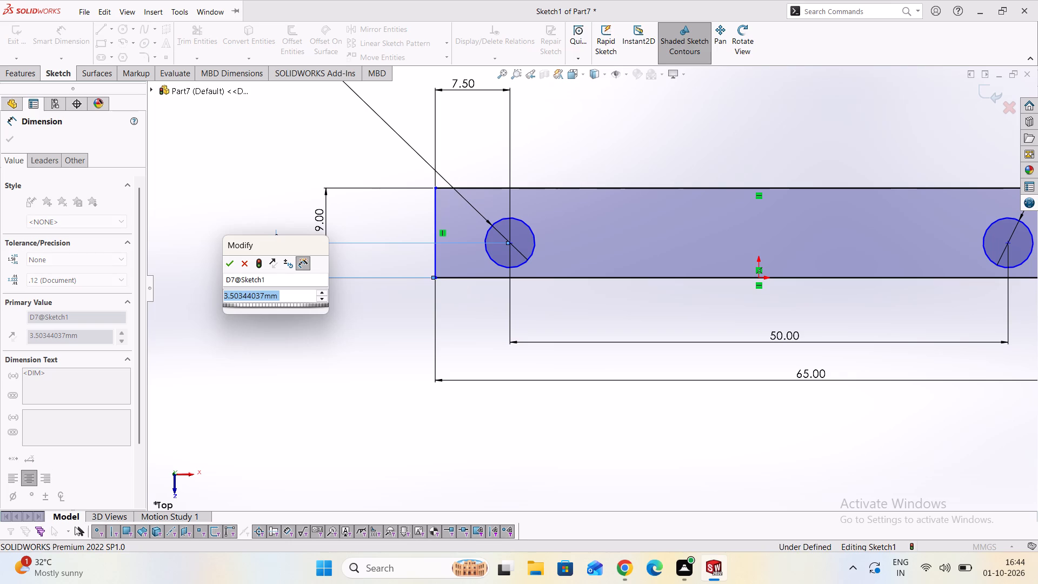
pyautogui.write('4.5')
pyautogui.press('Return')
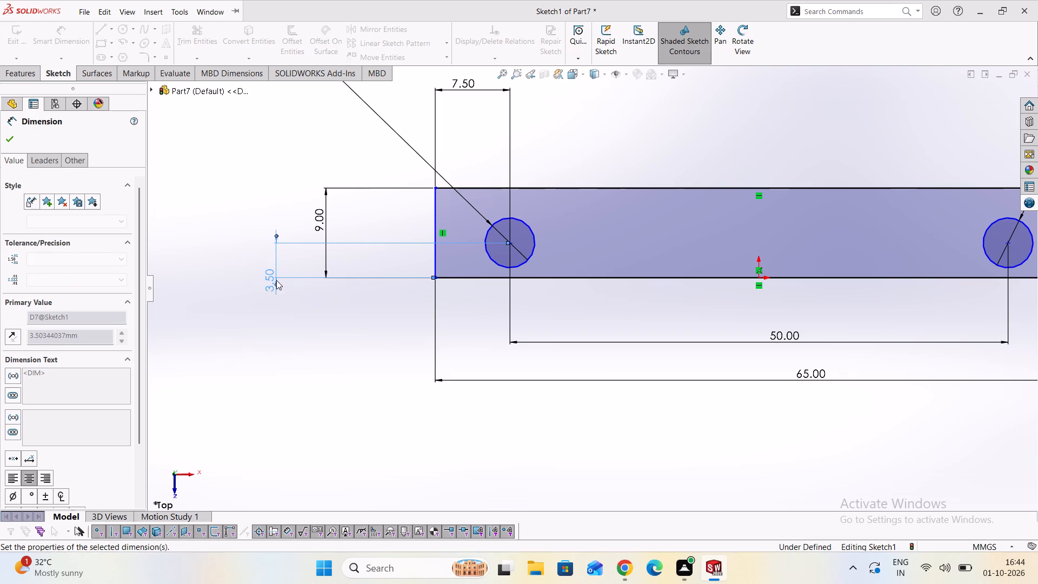
pyautogui.scroll(-2, 409, 315)
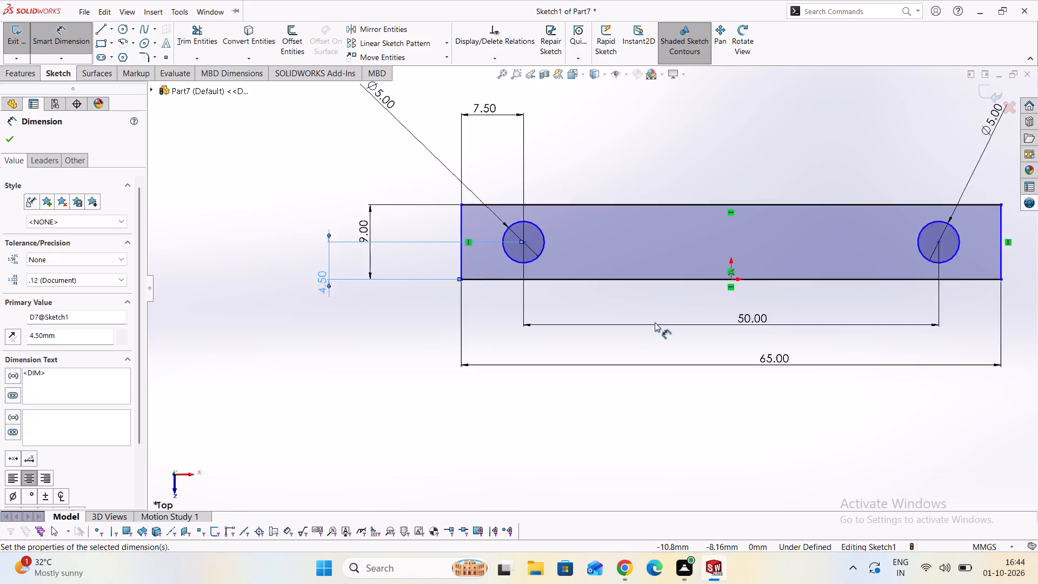
pyautogui.scroll(-1, 655, 322)
pyautogui.scroll(3, 851, 245)
pyautogui.scroll(-3, 408, 300)
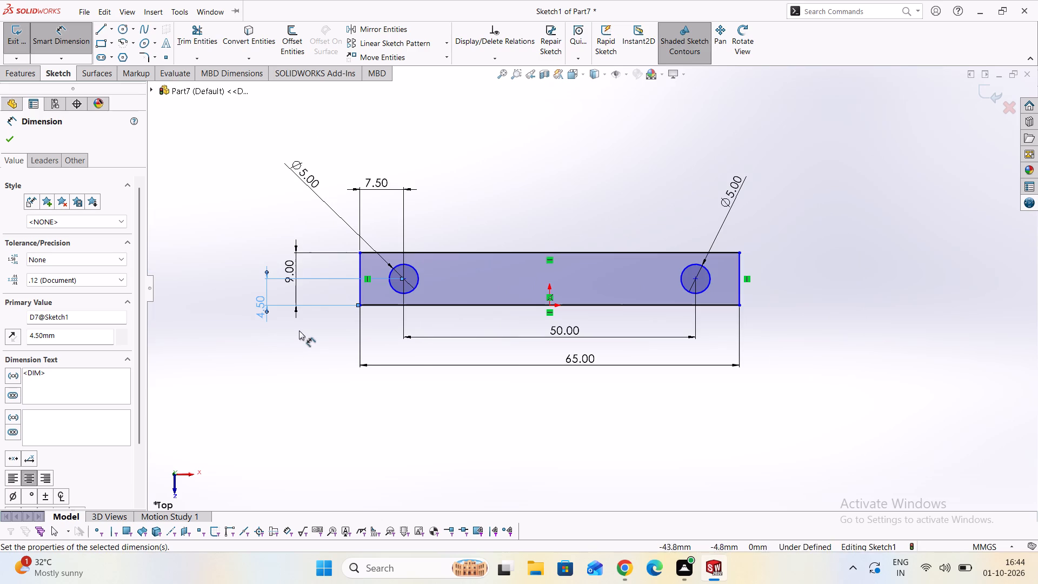
# Delete the 4.5 mm dimension between the left circle's centre and the rectangle's lower edge.
pyautogui.rightClick(271, 309)
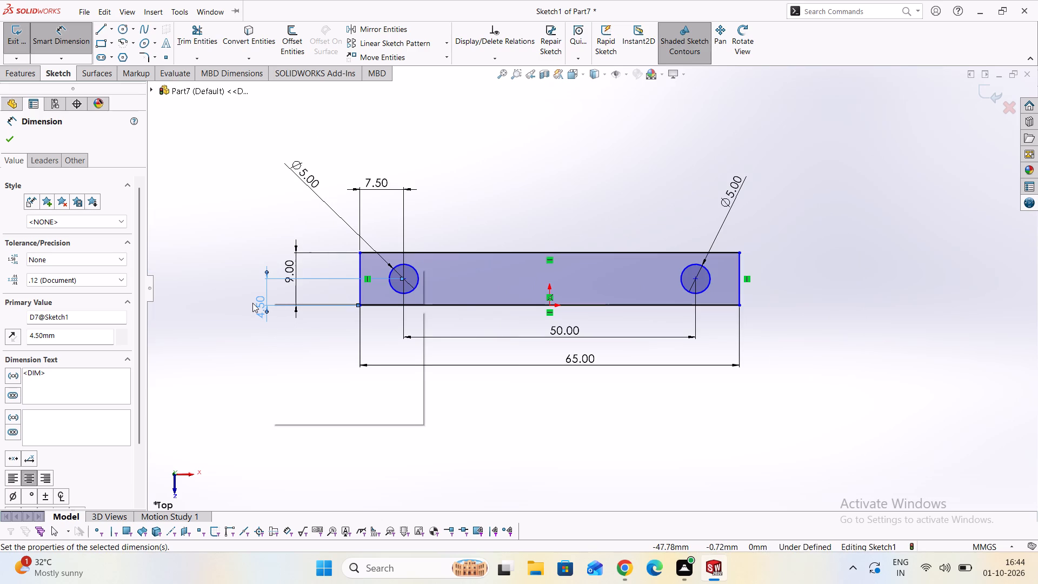
pyautogui.press('Escape')
pyautogui.rightClick(265, 305)
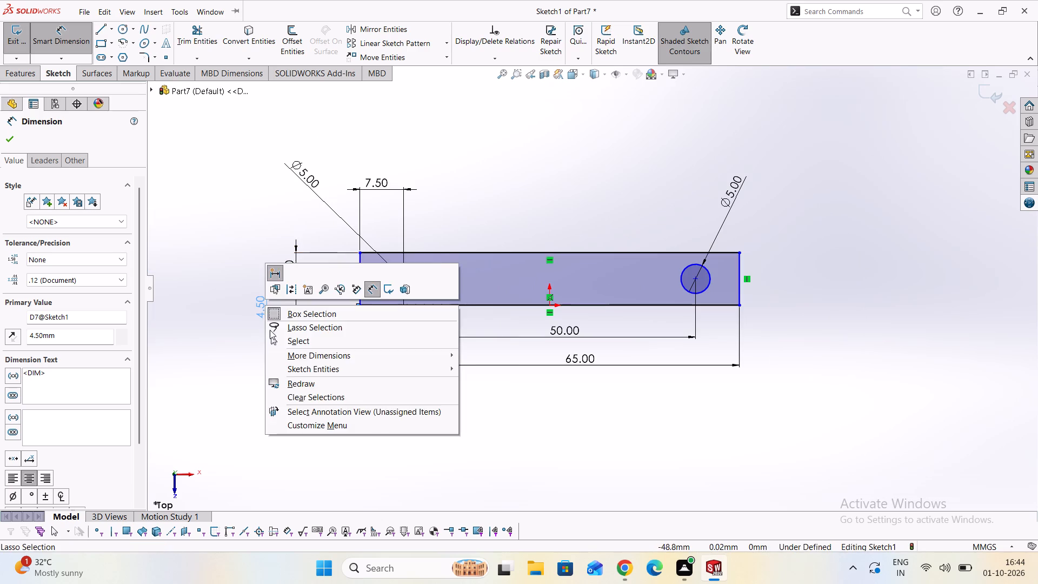
pyautogui.press('Escape')
pyautogui.click(261, 309)
pyautogui.click(42, 43)
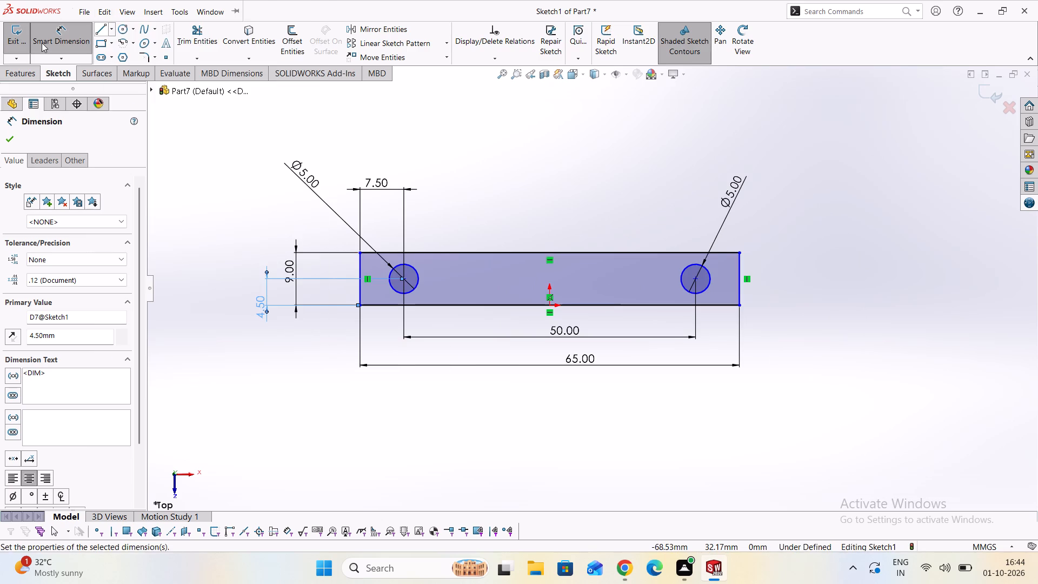
pyautogui.rightClick(267, 303)
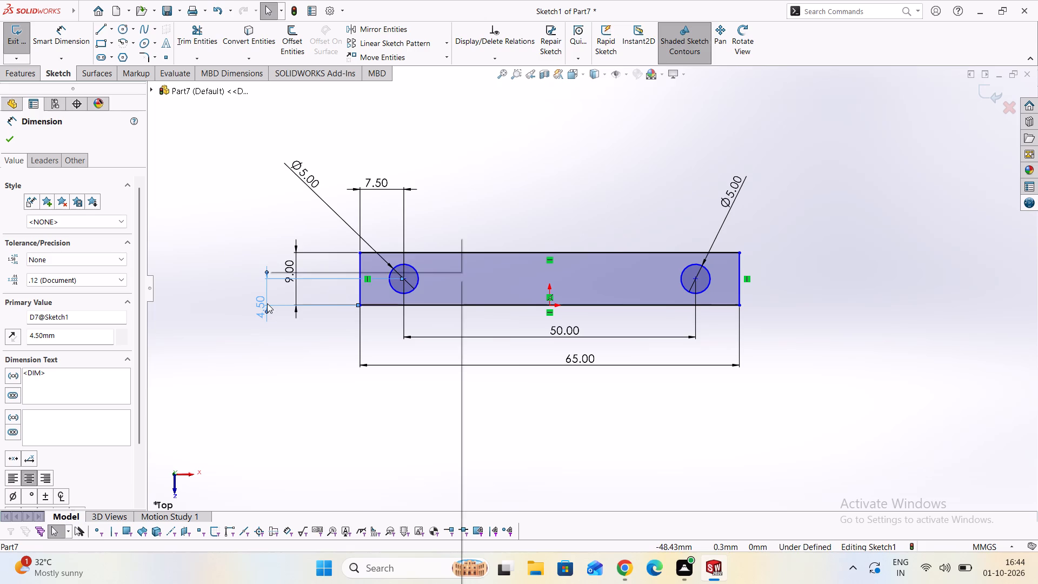
pyautogui.click(297, 420)
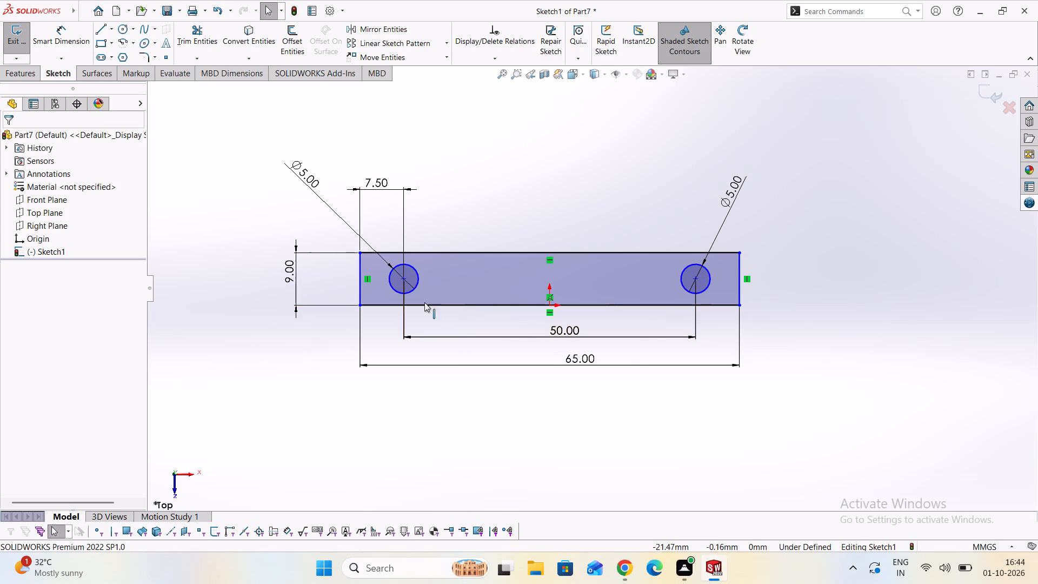
# Delete all remaining sketch dimensions: both 5 mm diameters, the 7.5 mm offset, the 9 mm height, the 65 mm length and the 50 mm centre spacing.
pyautogui.rightClick(729, 208)
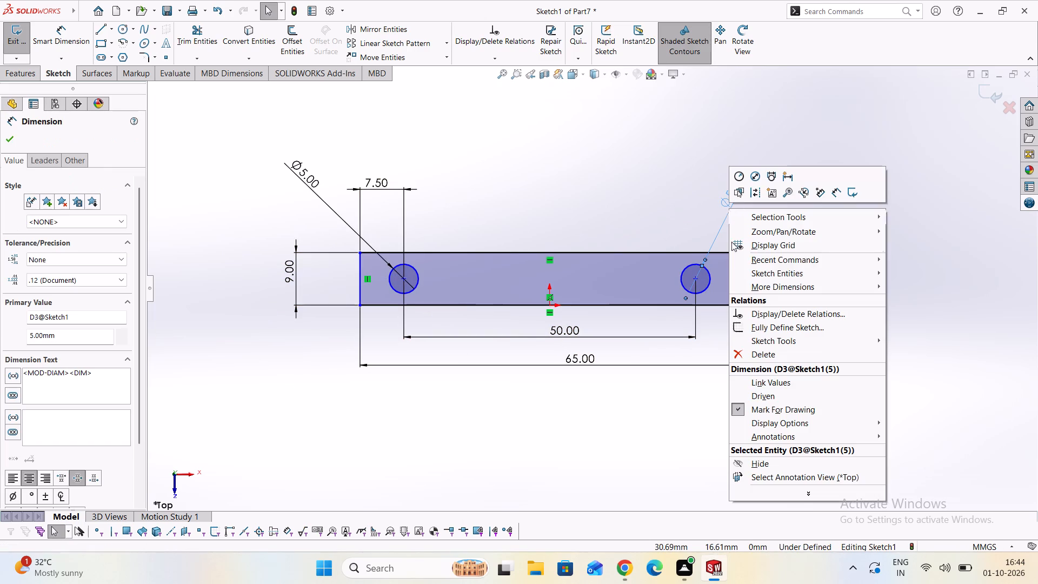
pyautogui.click(784, 351)
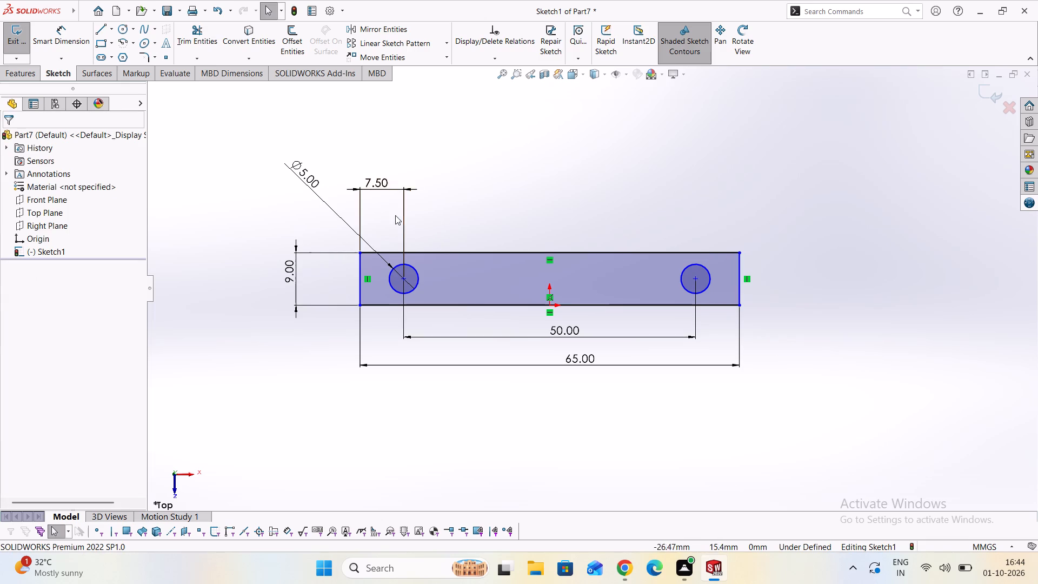
pyautogui.rightClick(404, 211)
pyautogui.click(448, 358)
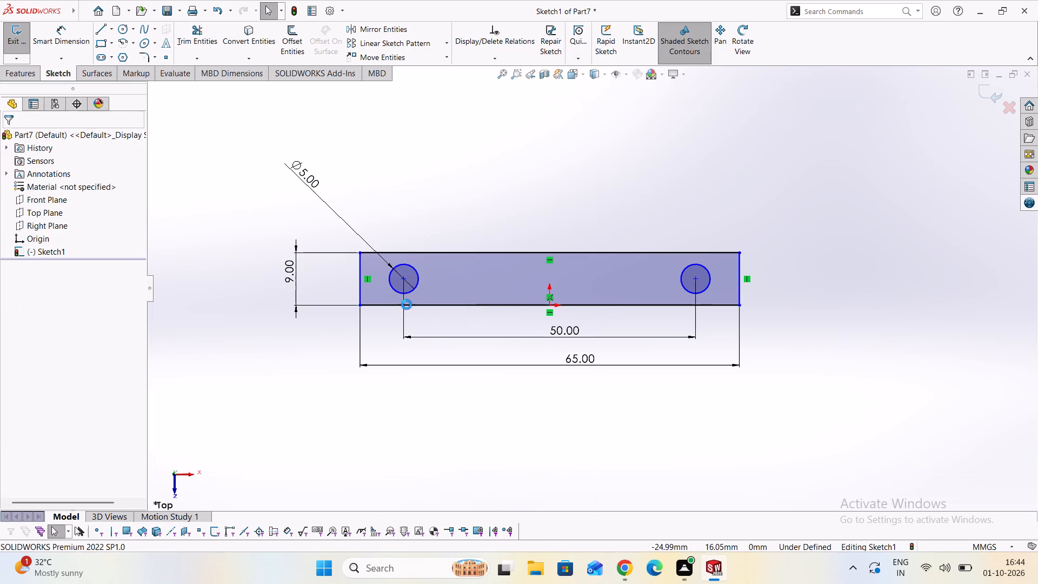
pyautogui.rightClick(328, 203)
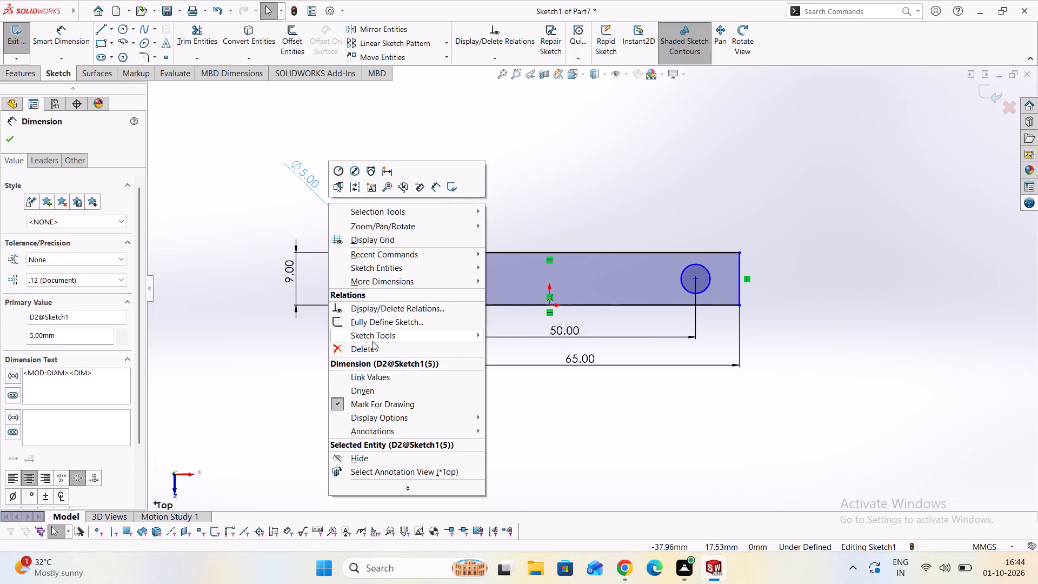
pyautogui.click(365, 354)
pyautogui.rightClick(294, 301)
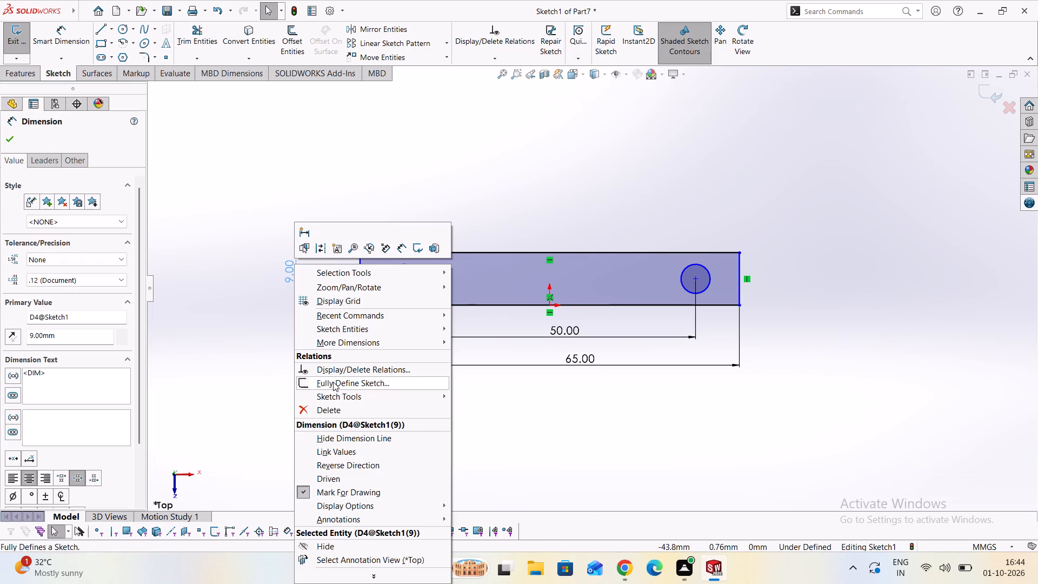
pyautogui.click(336, 414)
pyautogui.rightClick(418, 364)
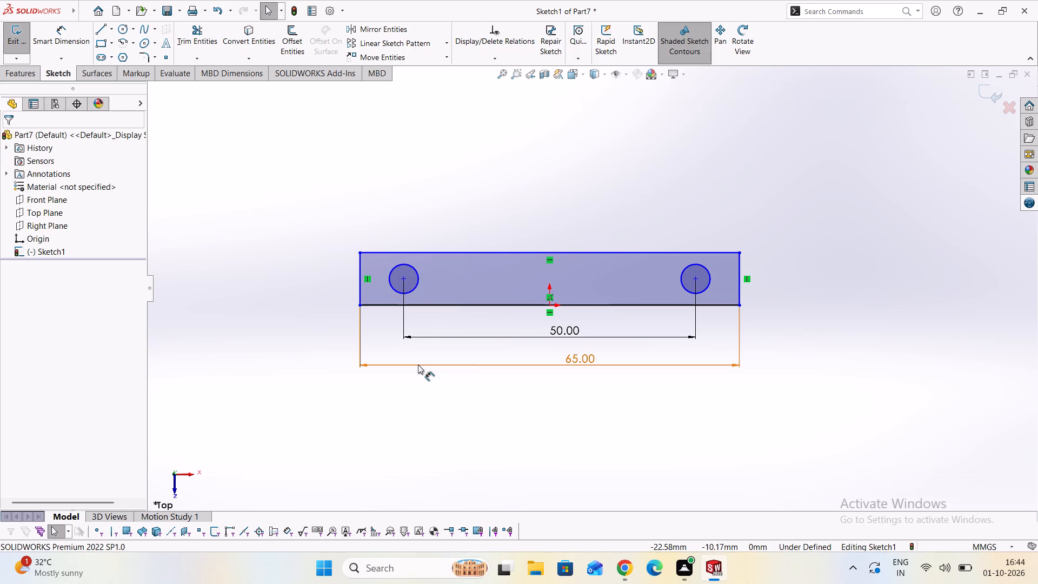
pyautogui.click(453, 407)
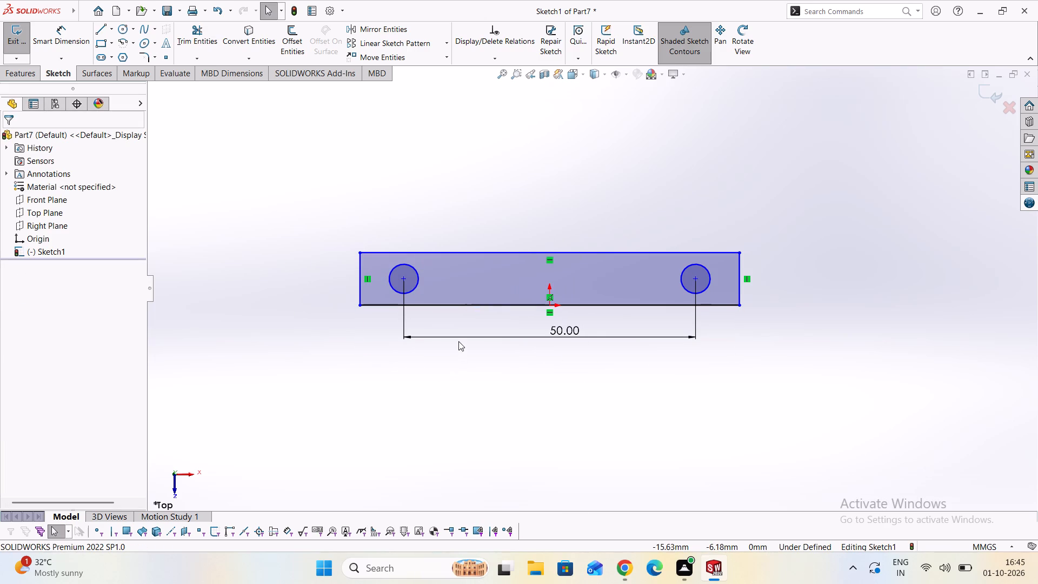
pyautogui.rightClick(462, 335)
pyautogui.click(502, 410)
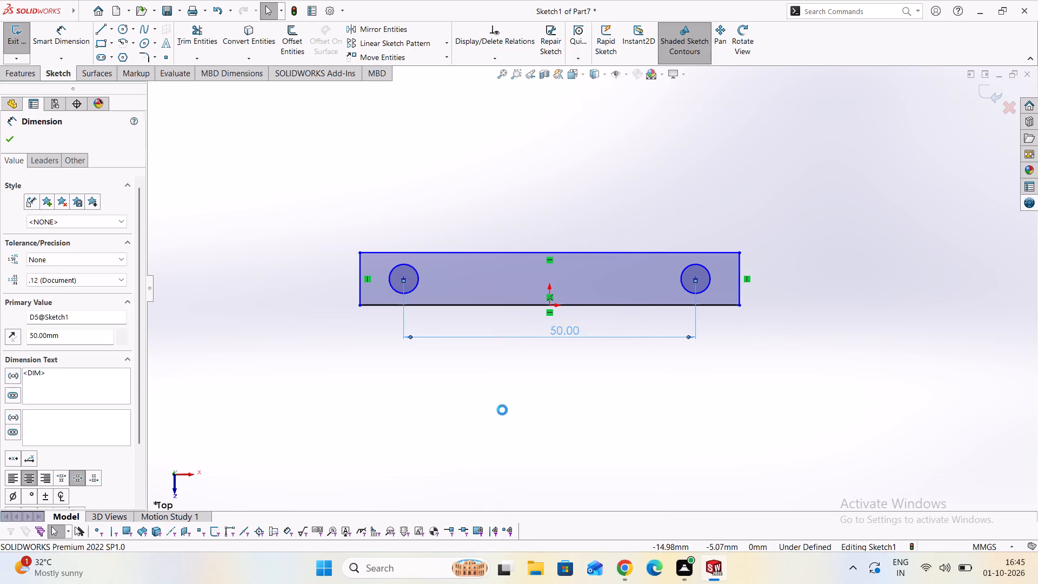
# Apply Fully Define Sketch to all entities in the sketch, calculating both relations and dimensions.
pyautogui.click(495, 61)
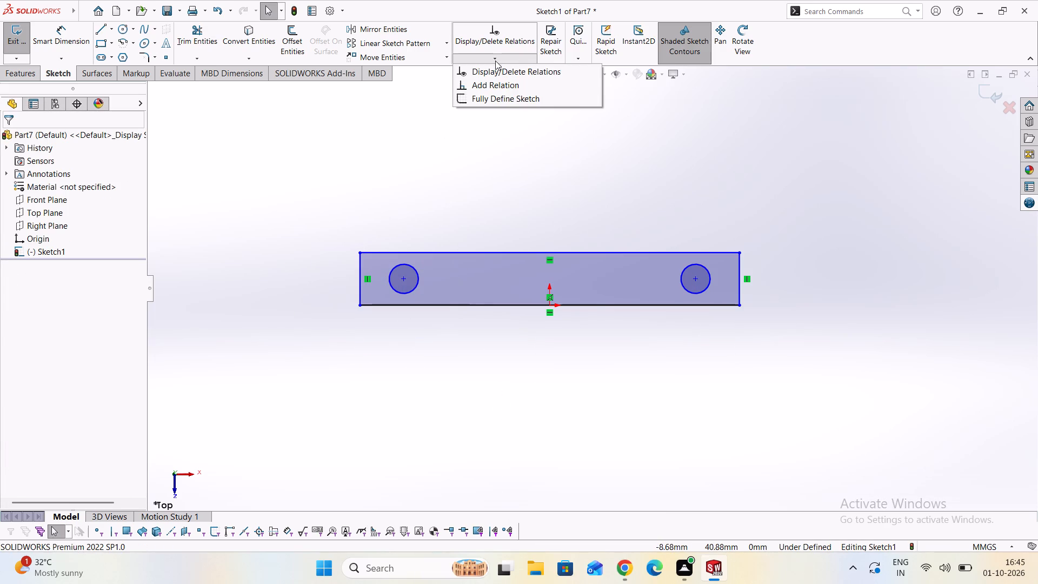
pyautogui.click(501, 102)
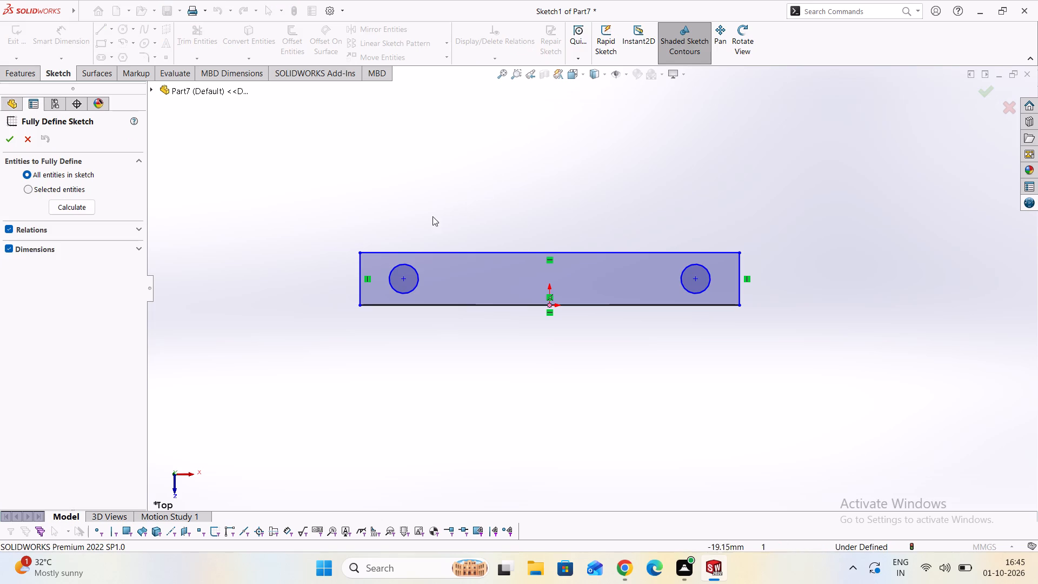
pyautogui.moveTo(286, 188); pyautogui.dragTo(793, 357)
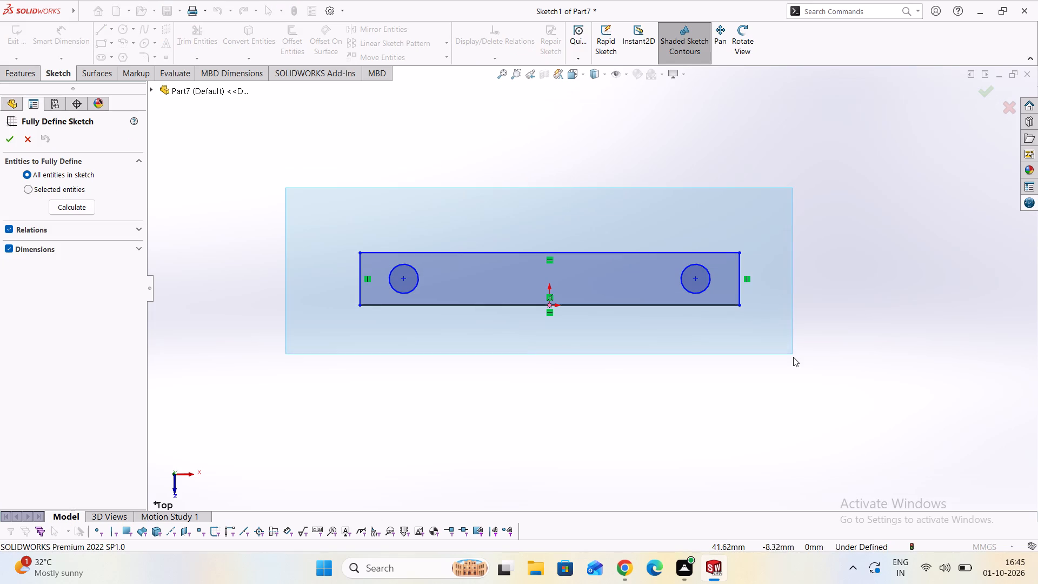
pyautogui.moveTo(793, 357); pyautogui.dragTo(793, 359)
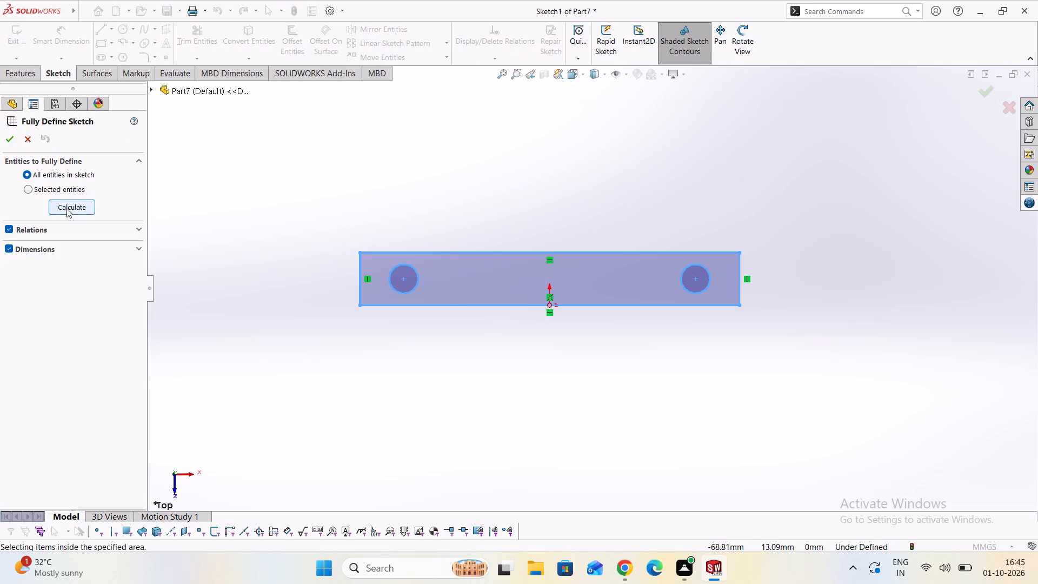
pyautogui.click(66, 208)
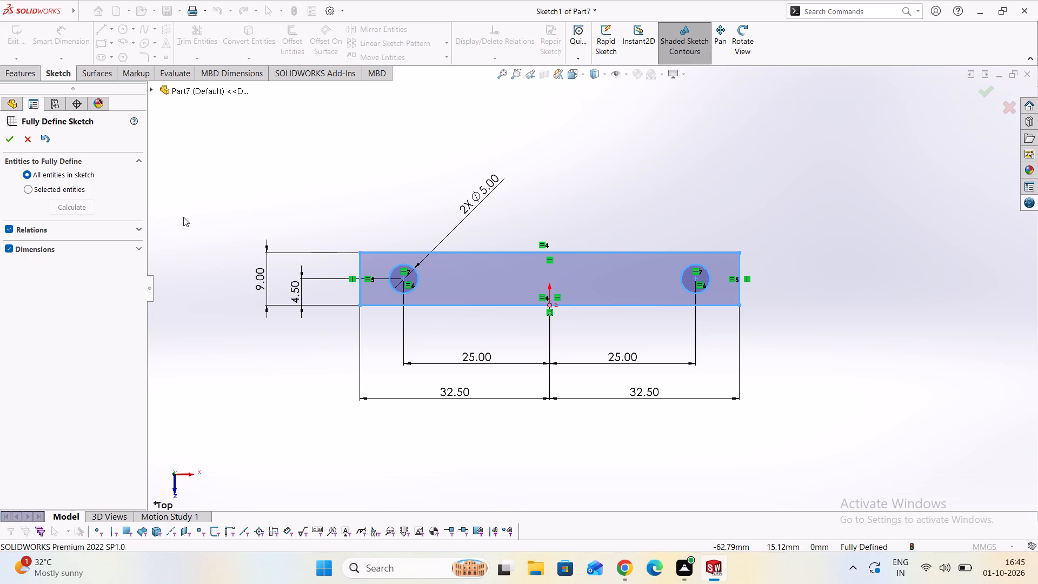
pyautogui.click(10, 143)
pyautogui.scroll(-2, 300, 332)
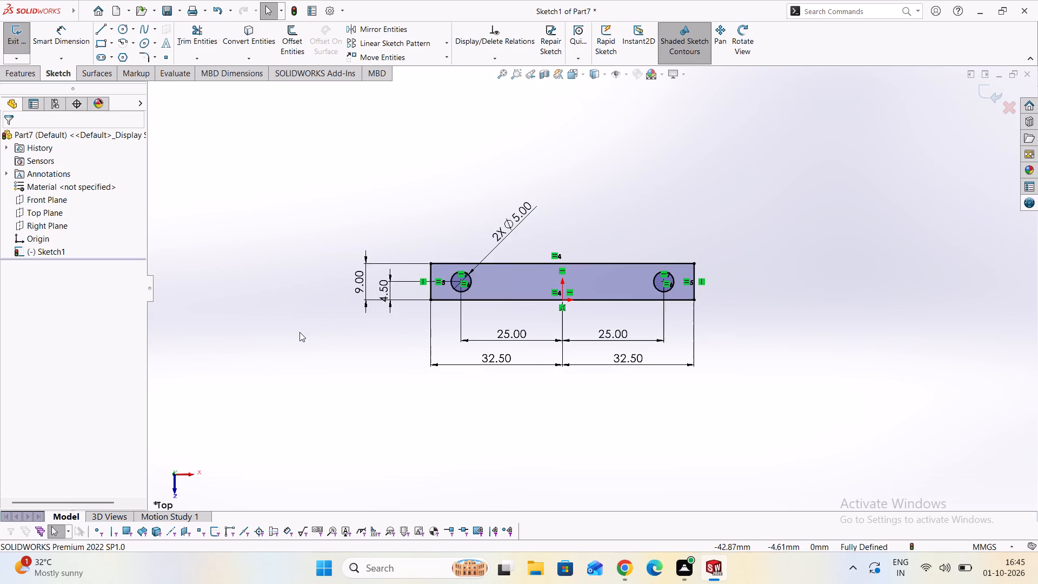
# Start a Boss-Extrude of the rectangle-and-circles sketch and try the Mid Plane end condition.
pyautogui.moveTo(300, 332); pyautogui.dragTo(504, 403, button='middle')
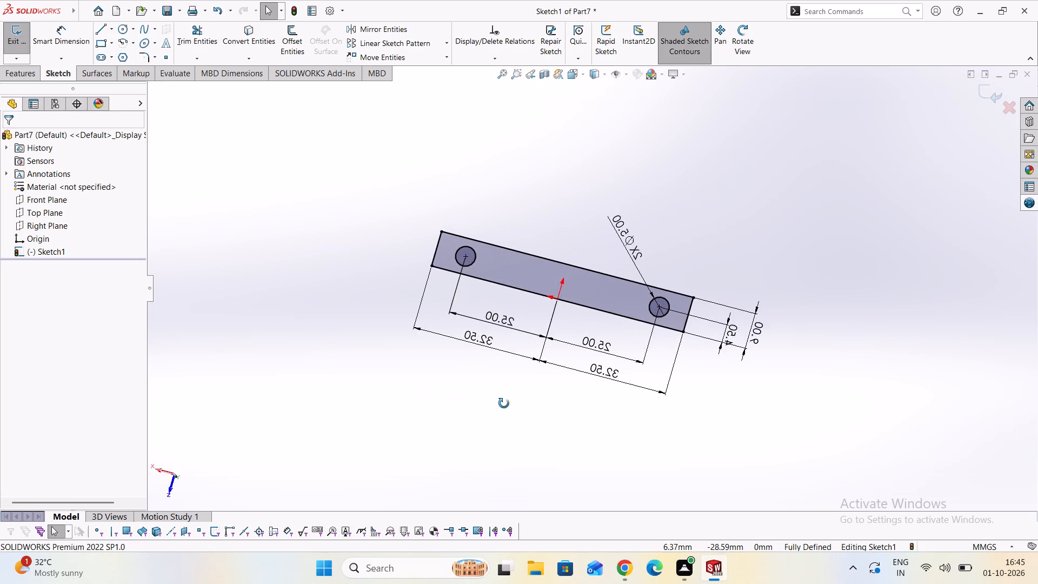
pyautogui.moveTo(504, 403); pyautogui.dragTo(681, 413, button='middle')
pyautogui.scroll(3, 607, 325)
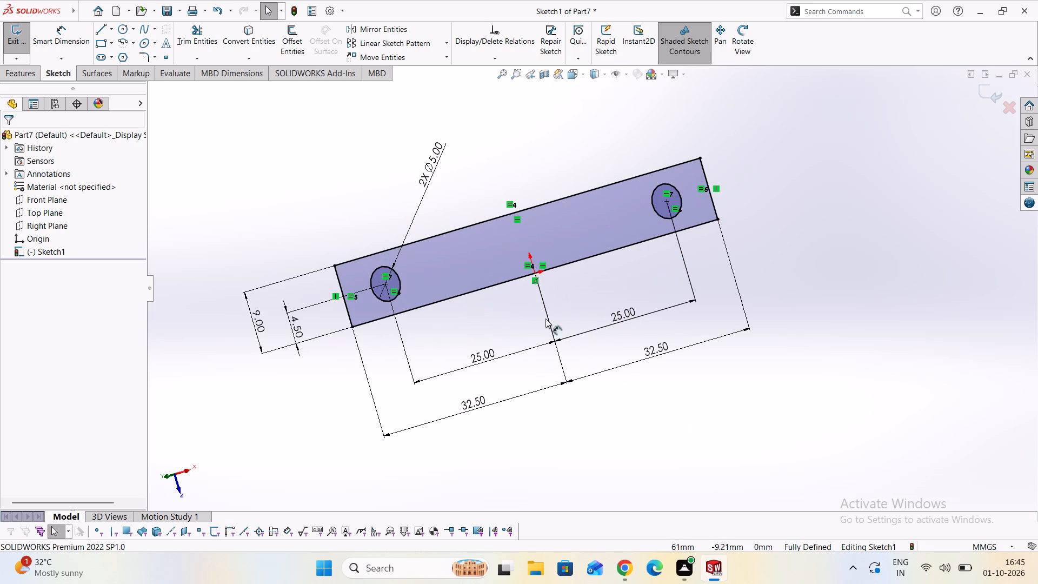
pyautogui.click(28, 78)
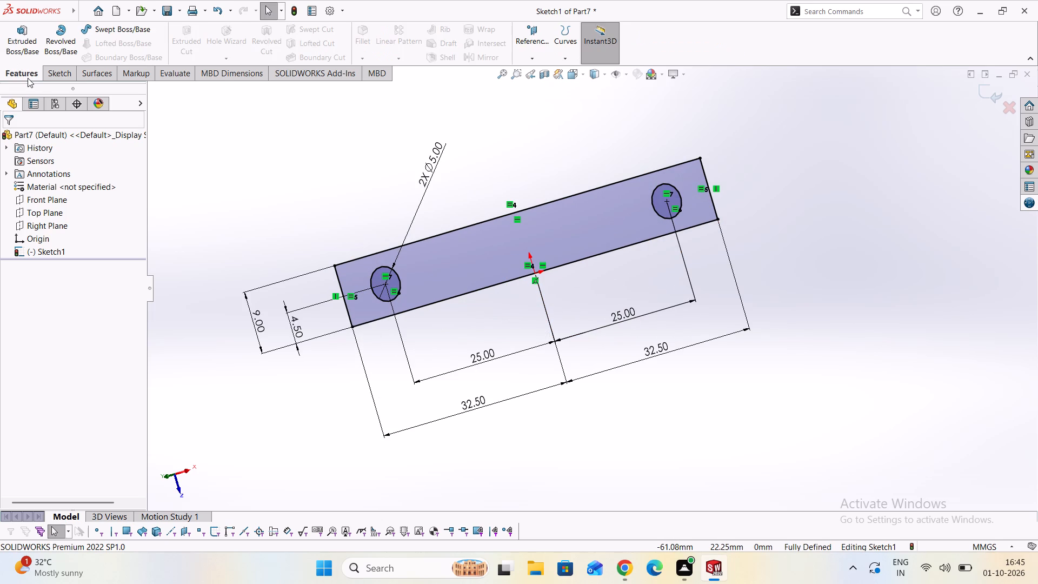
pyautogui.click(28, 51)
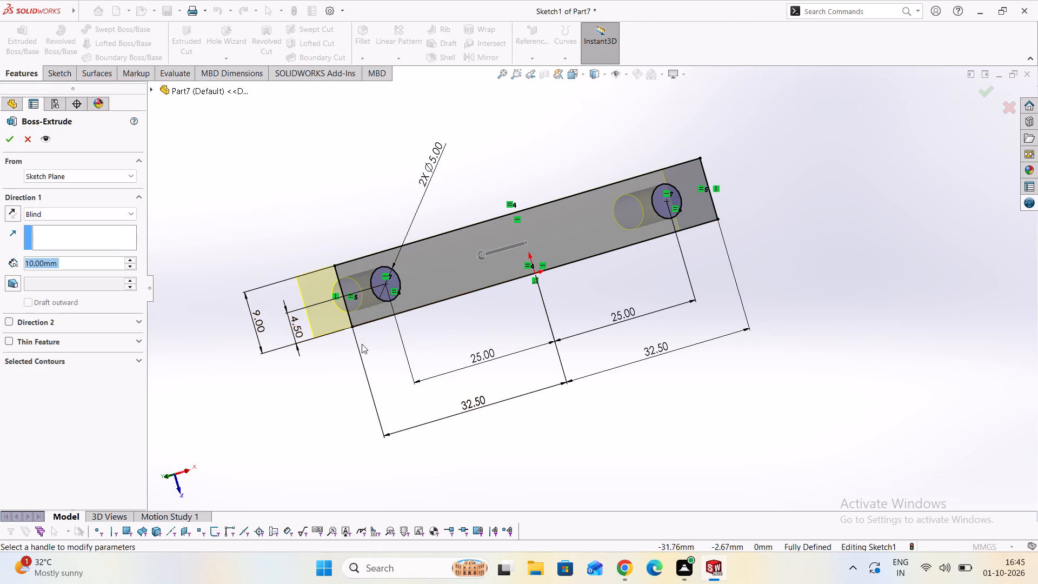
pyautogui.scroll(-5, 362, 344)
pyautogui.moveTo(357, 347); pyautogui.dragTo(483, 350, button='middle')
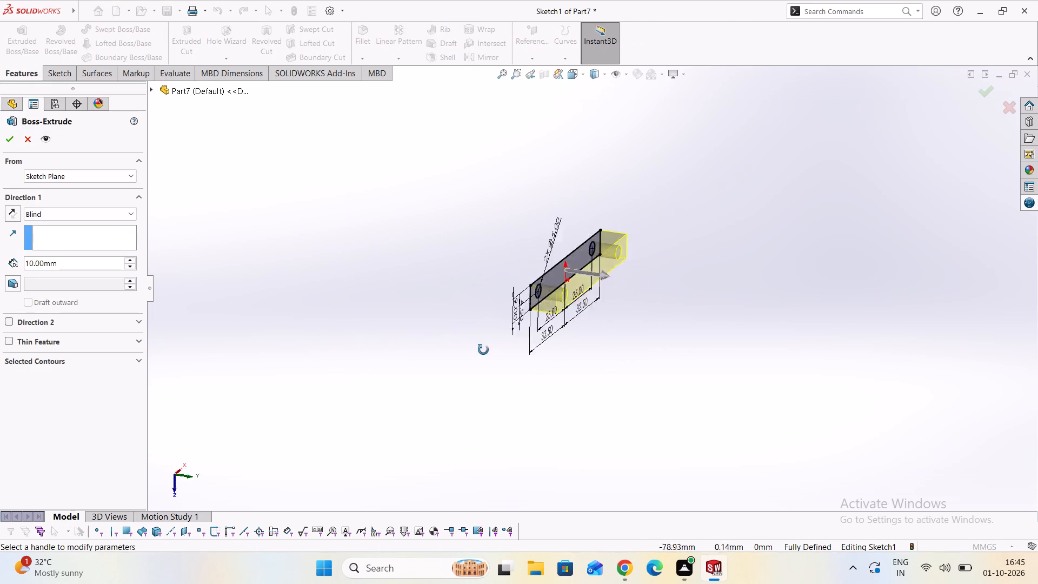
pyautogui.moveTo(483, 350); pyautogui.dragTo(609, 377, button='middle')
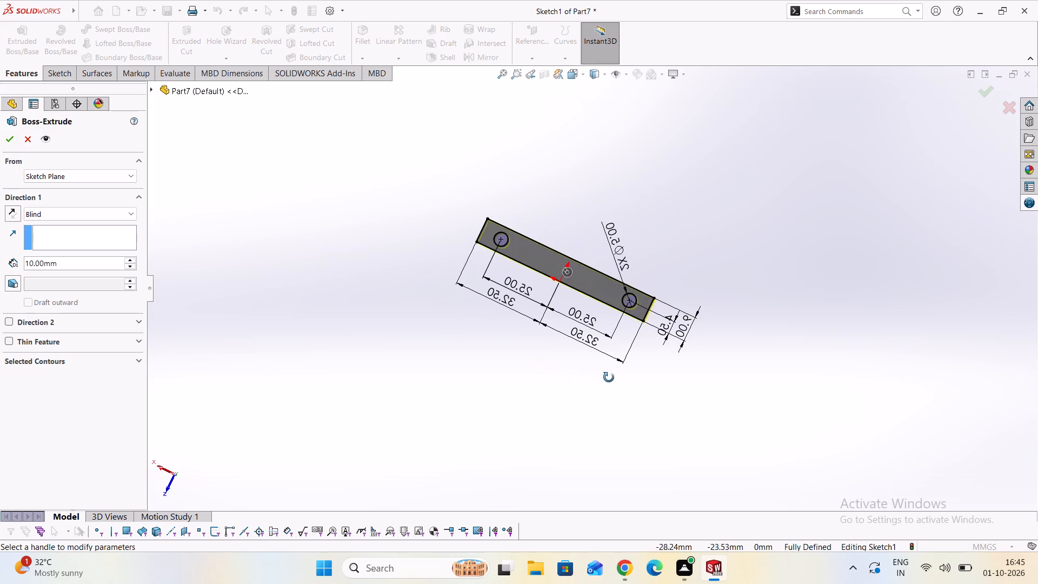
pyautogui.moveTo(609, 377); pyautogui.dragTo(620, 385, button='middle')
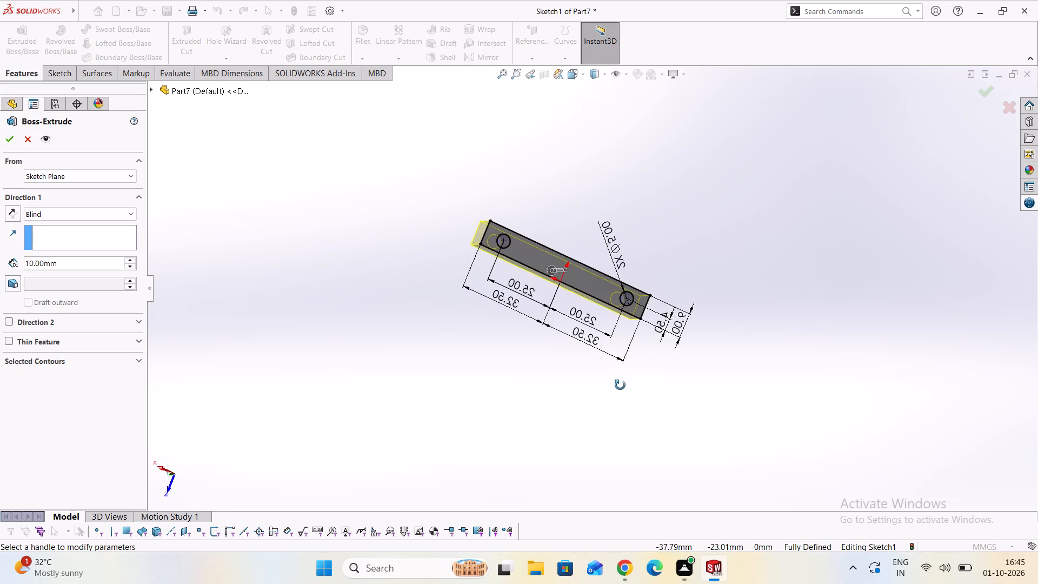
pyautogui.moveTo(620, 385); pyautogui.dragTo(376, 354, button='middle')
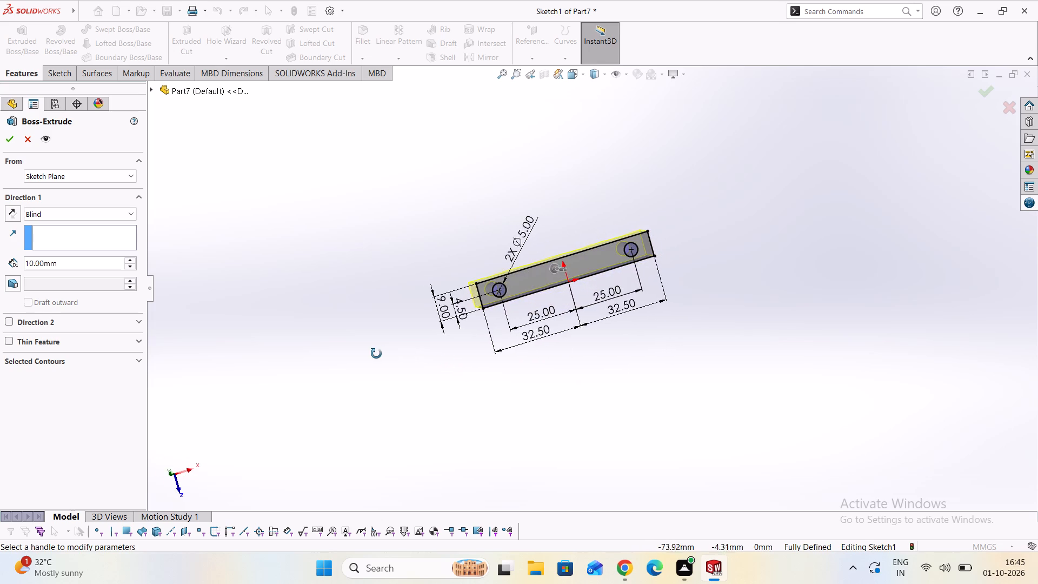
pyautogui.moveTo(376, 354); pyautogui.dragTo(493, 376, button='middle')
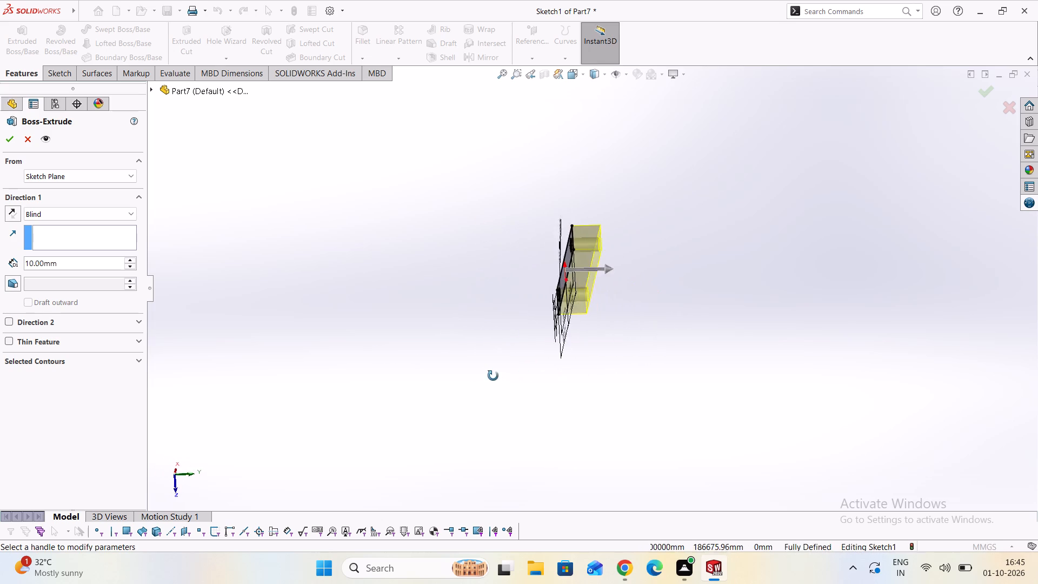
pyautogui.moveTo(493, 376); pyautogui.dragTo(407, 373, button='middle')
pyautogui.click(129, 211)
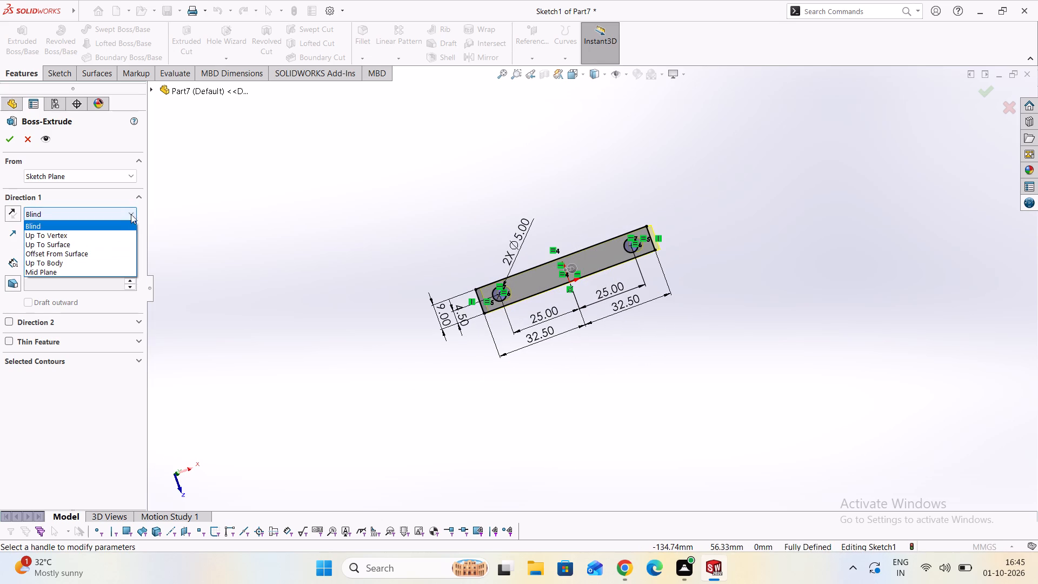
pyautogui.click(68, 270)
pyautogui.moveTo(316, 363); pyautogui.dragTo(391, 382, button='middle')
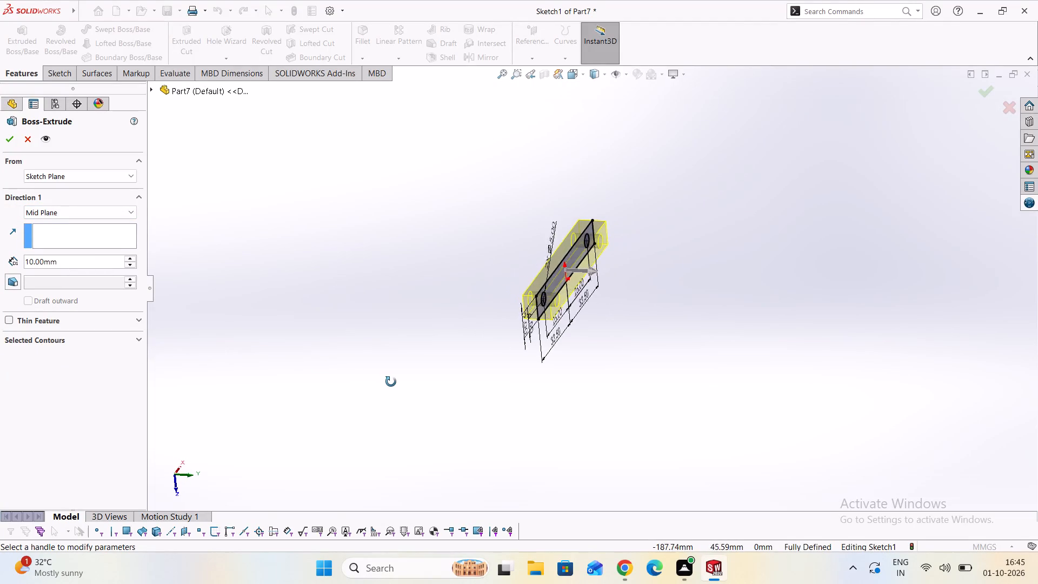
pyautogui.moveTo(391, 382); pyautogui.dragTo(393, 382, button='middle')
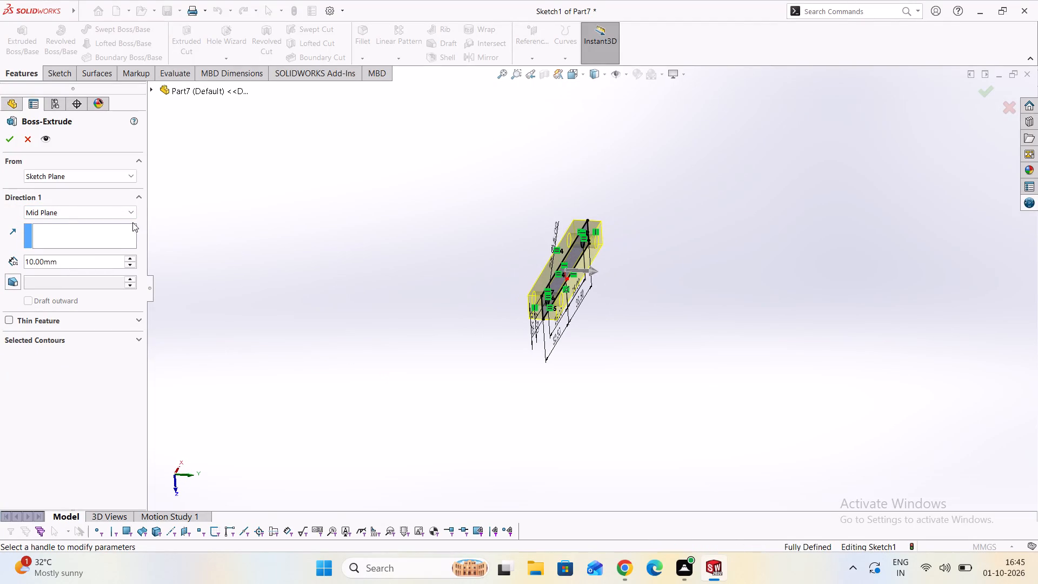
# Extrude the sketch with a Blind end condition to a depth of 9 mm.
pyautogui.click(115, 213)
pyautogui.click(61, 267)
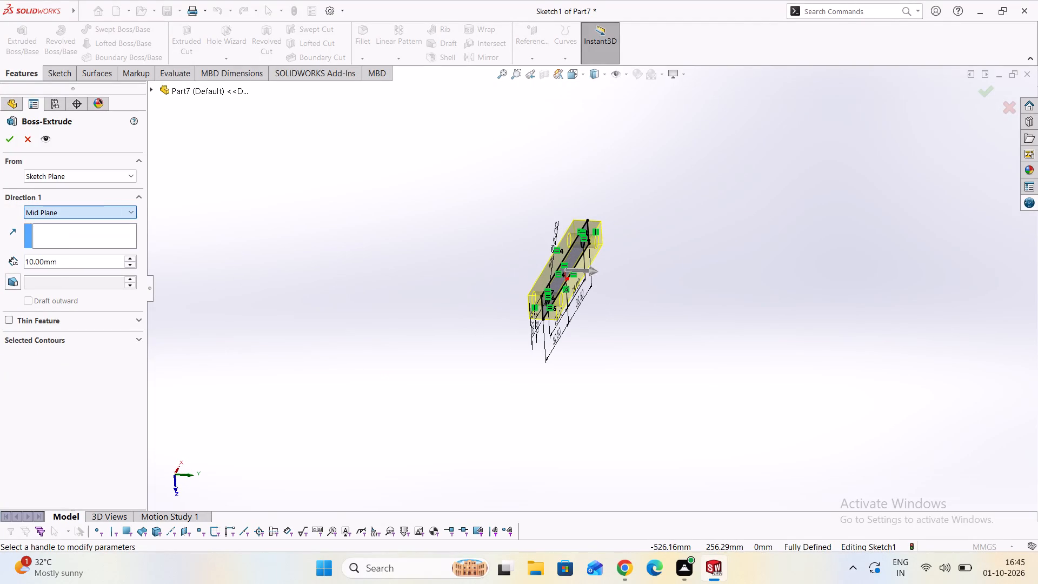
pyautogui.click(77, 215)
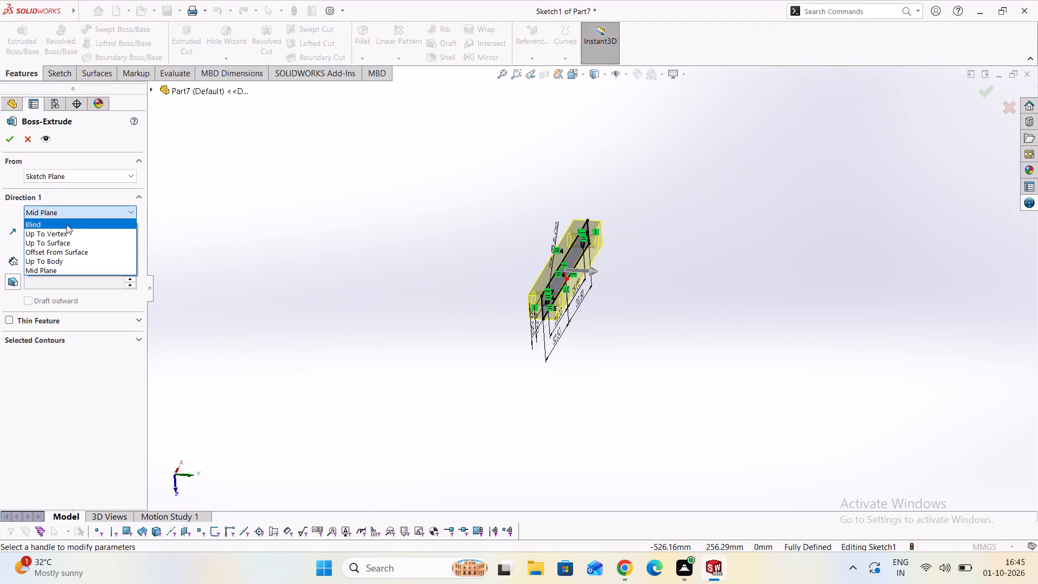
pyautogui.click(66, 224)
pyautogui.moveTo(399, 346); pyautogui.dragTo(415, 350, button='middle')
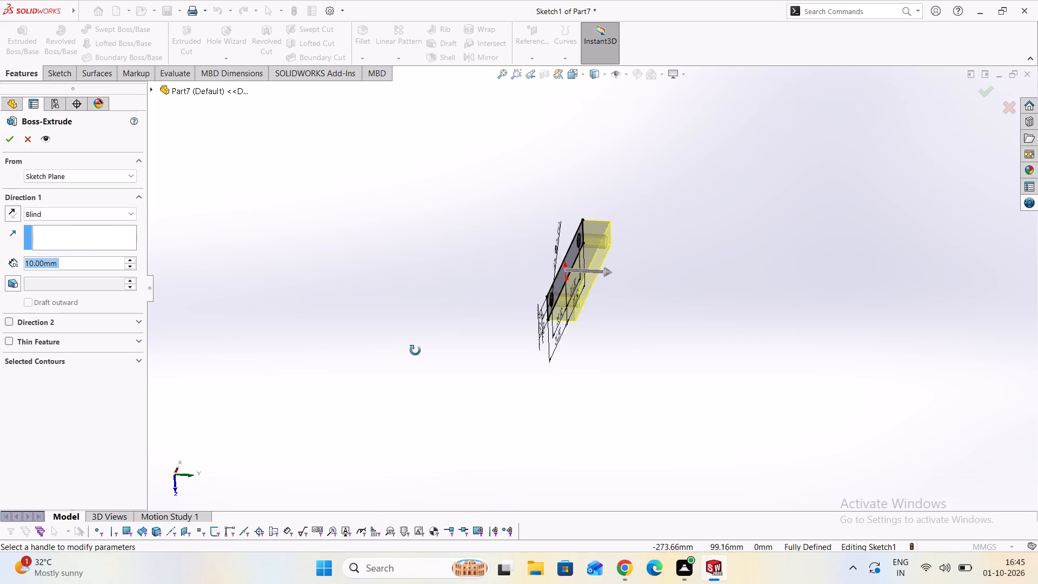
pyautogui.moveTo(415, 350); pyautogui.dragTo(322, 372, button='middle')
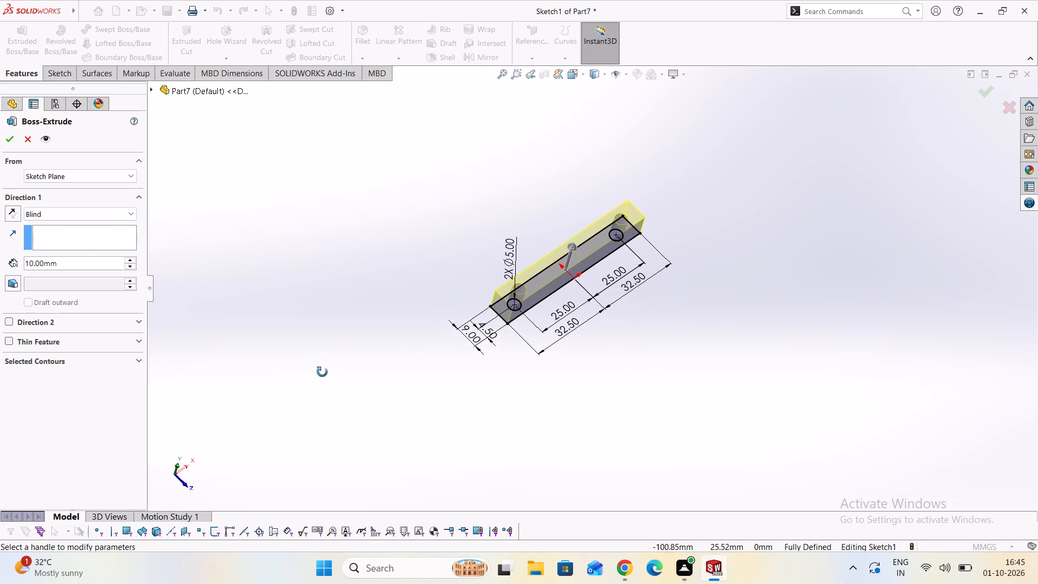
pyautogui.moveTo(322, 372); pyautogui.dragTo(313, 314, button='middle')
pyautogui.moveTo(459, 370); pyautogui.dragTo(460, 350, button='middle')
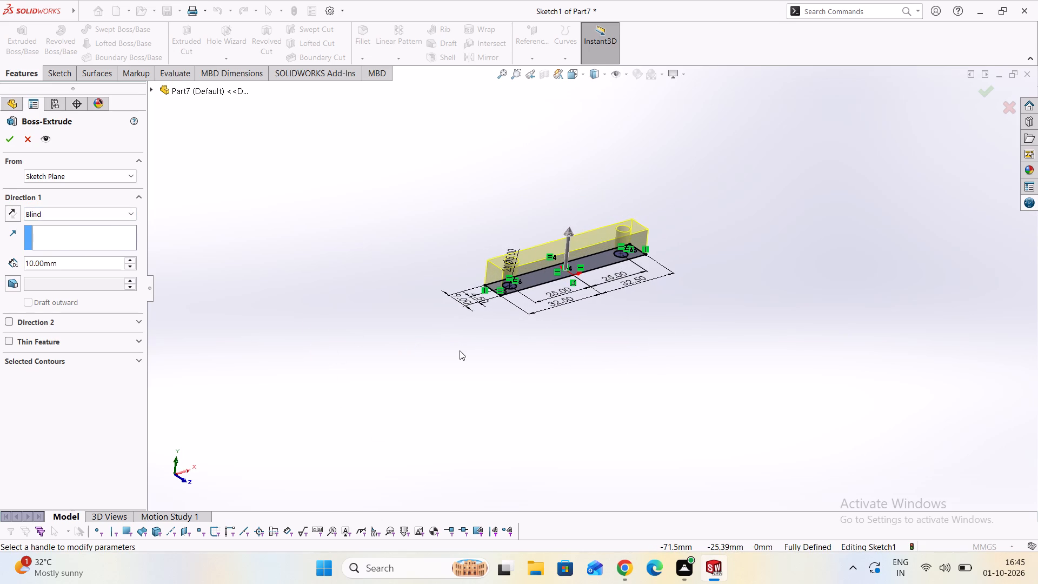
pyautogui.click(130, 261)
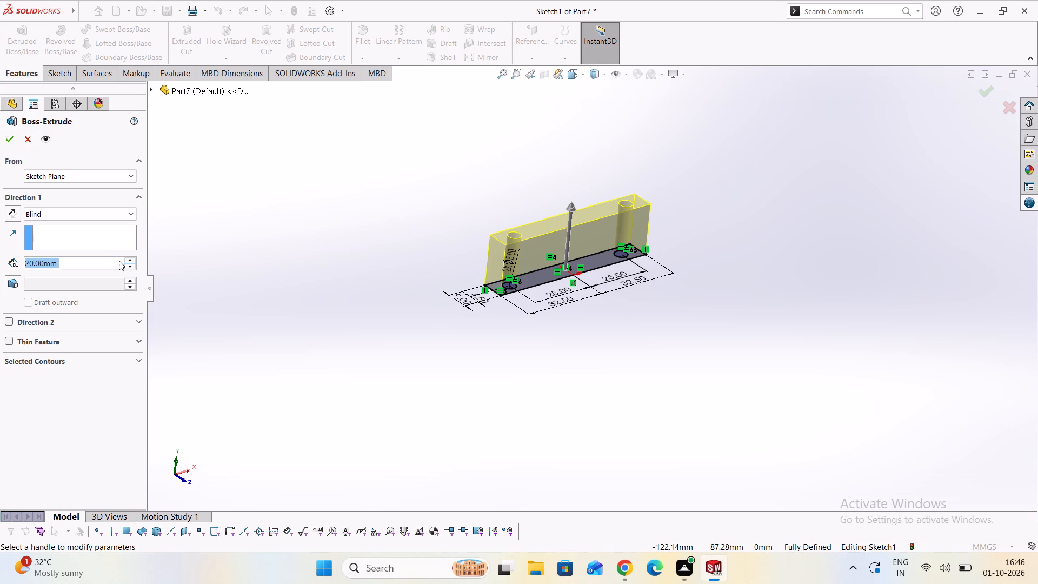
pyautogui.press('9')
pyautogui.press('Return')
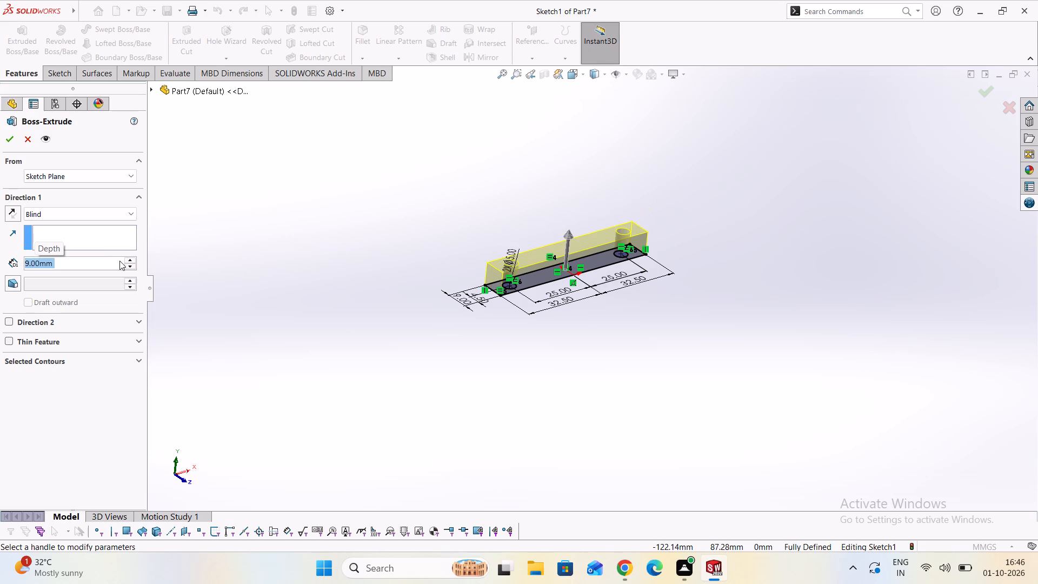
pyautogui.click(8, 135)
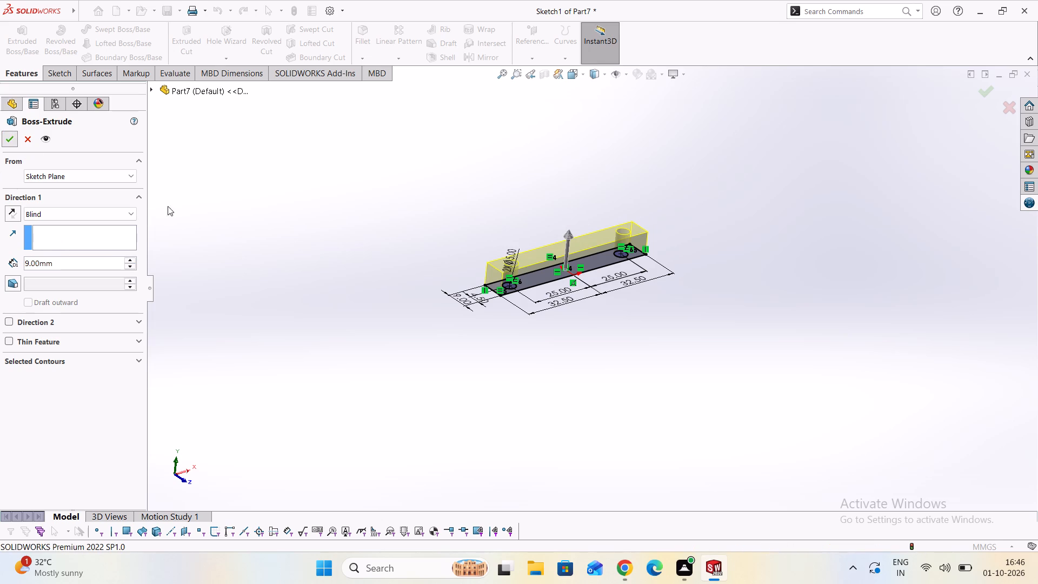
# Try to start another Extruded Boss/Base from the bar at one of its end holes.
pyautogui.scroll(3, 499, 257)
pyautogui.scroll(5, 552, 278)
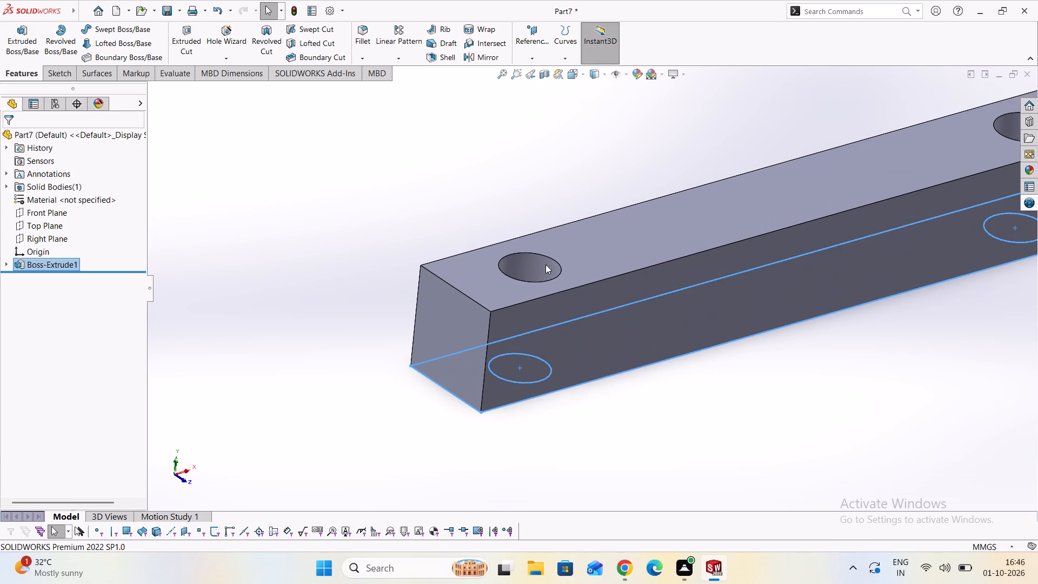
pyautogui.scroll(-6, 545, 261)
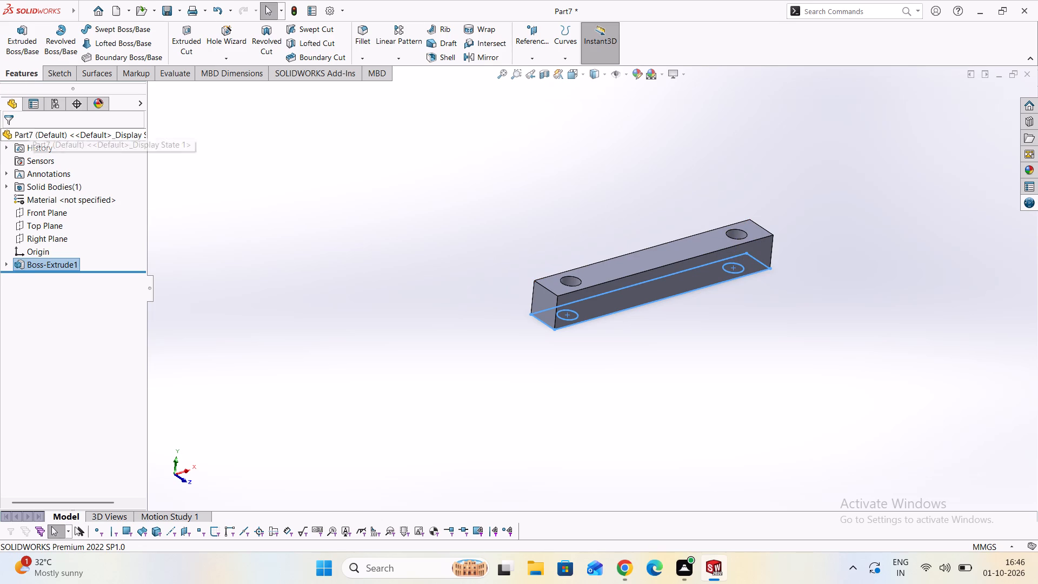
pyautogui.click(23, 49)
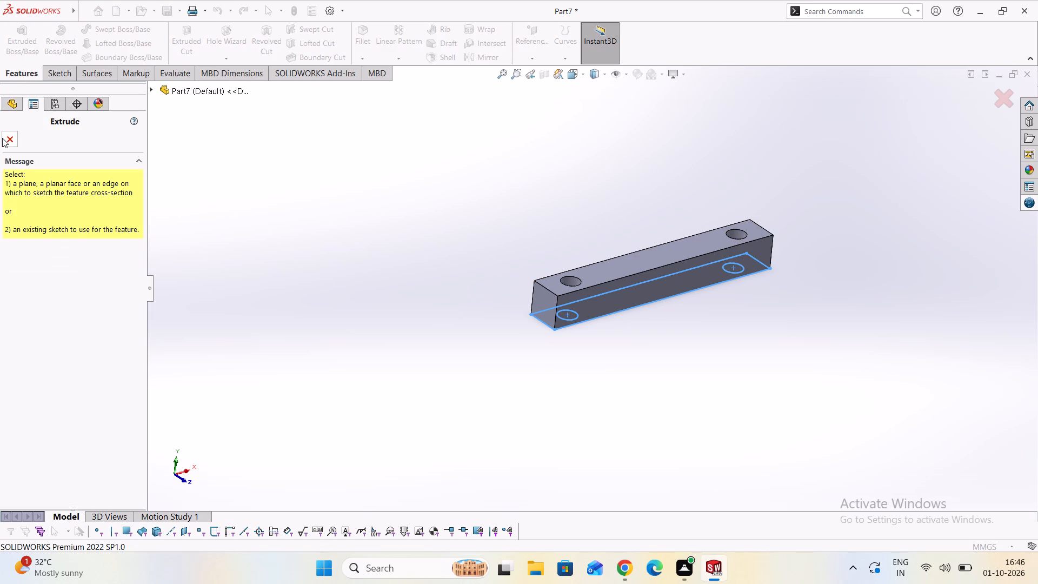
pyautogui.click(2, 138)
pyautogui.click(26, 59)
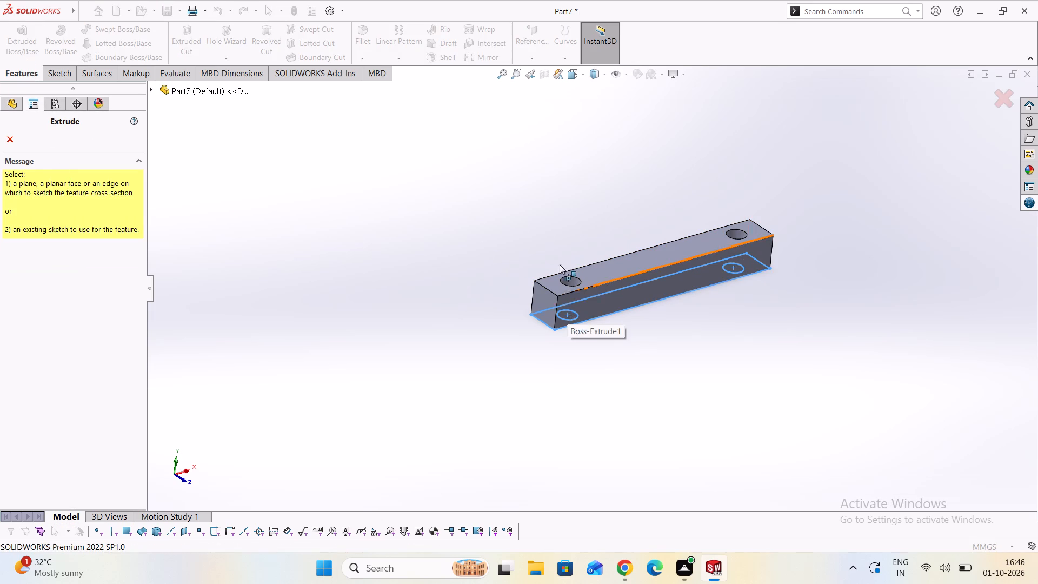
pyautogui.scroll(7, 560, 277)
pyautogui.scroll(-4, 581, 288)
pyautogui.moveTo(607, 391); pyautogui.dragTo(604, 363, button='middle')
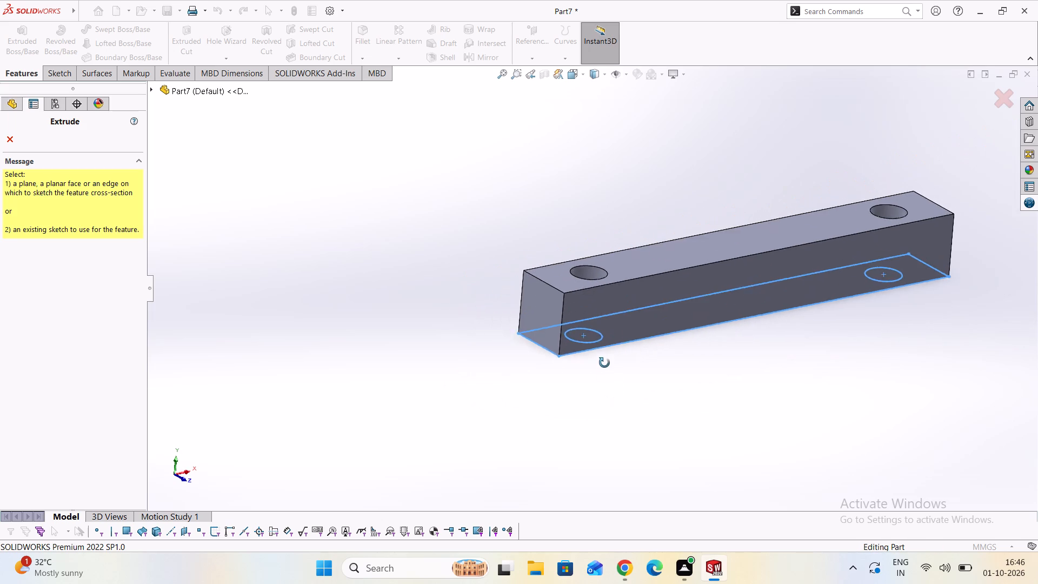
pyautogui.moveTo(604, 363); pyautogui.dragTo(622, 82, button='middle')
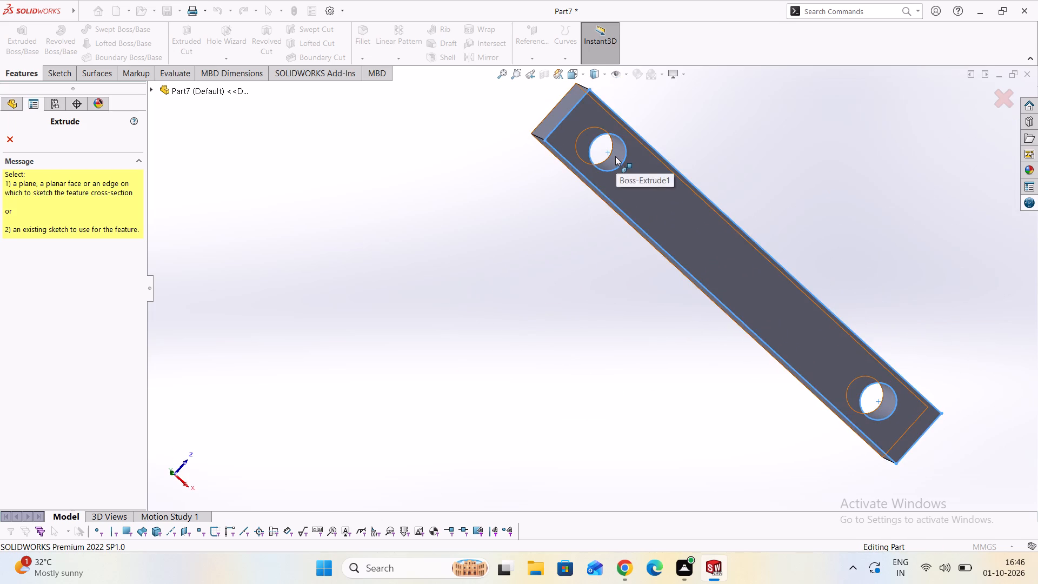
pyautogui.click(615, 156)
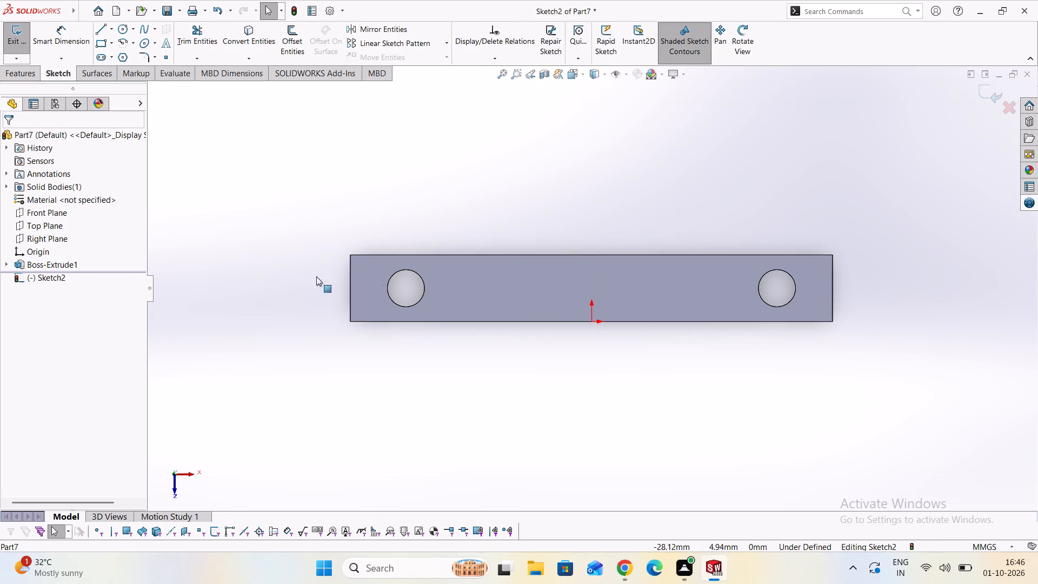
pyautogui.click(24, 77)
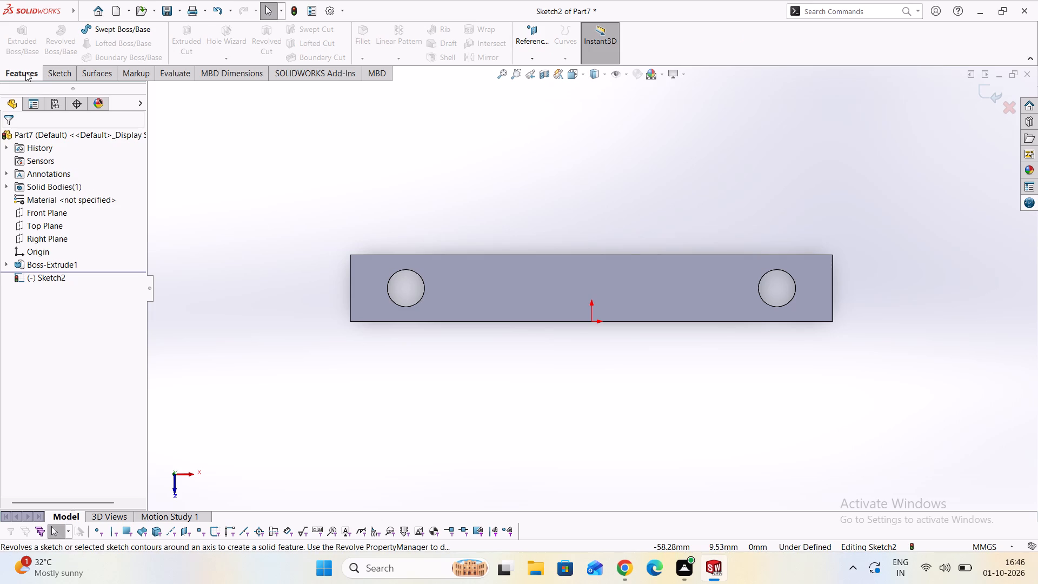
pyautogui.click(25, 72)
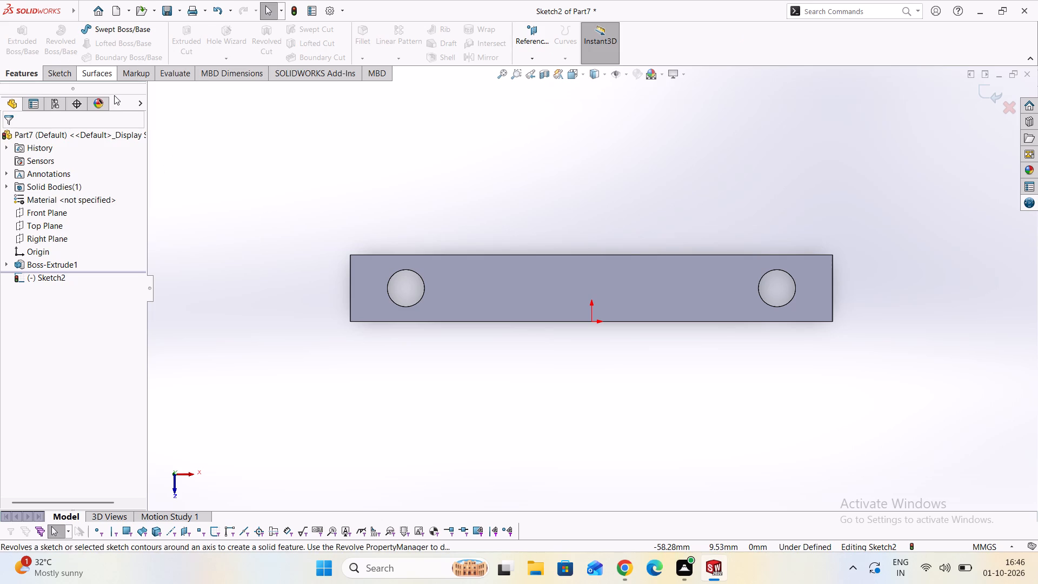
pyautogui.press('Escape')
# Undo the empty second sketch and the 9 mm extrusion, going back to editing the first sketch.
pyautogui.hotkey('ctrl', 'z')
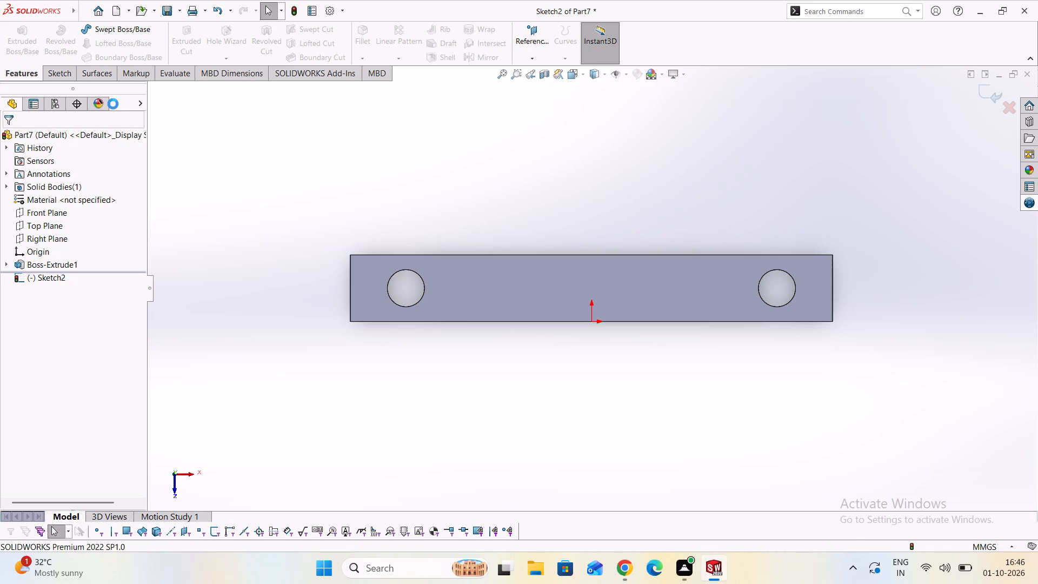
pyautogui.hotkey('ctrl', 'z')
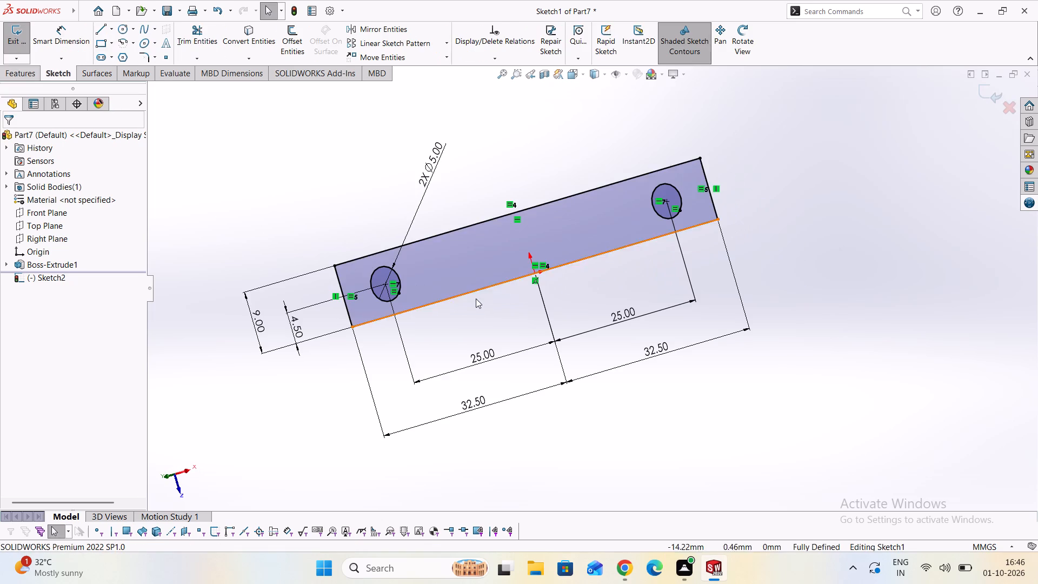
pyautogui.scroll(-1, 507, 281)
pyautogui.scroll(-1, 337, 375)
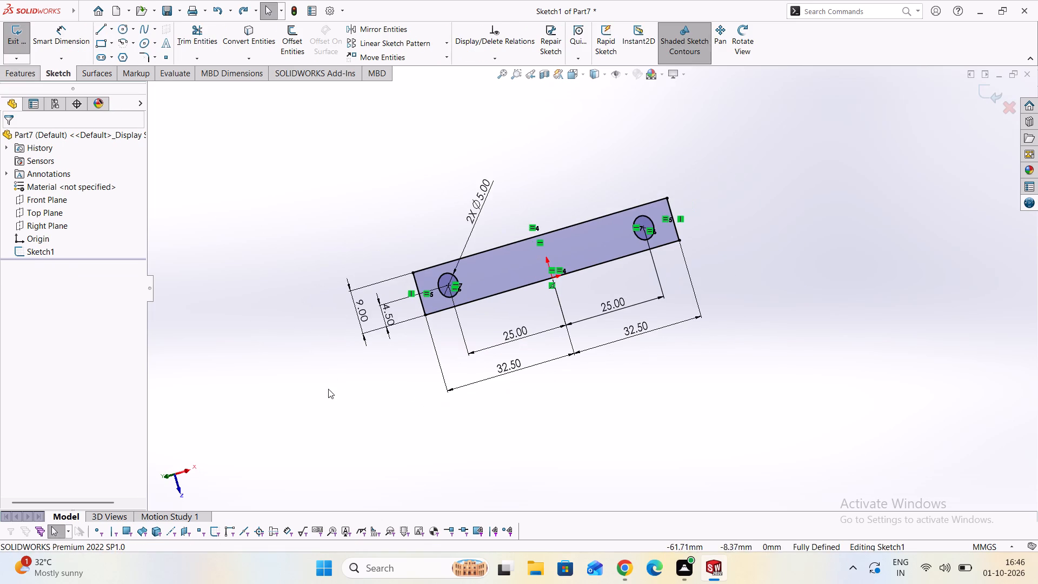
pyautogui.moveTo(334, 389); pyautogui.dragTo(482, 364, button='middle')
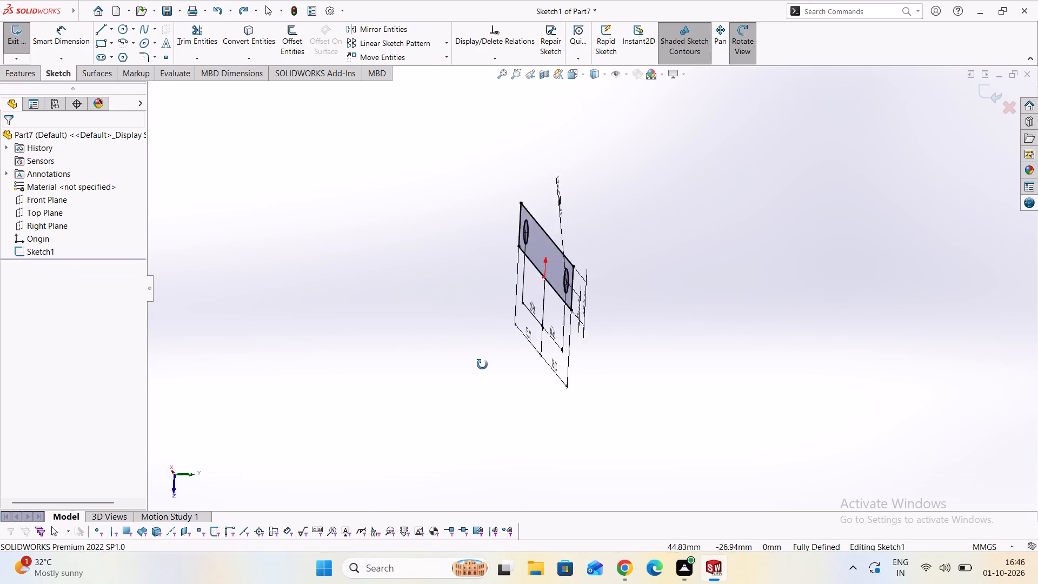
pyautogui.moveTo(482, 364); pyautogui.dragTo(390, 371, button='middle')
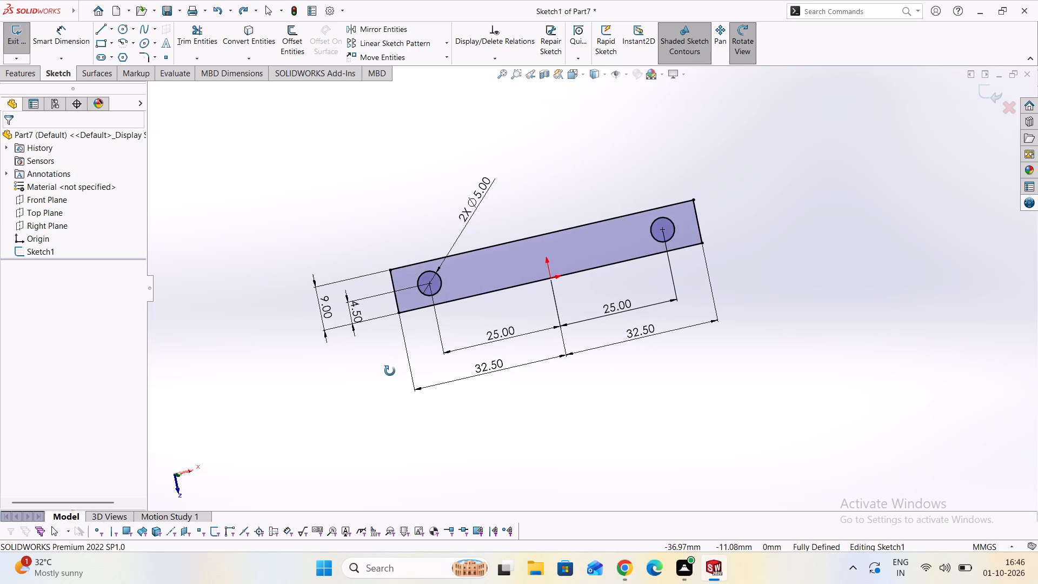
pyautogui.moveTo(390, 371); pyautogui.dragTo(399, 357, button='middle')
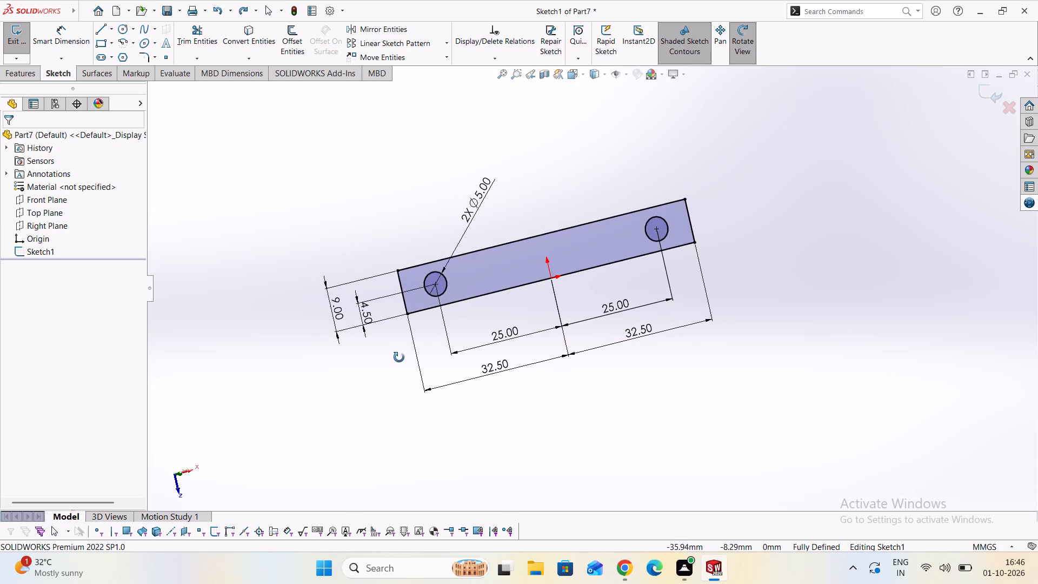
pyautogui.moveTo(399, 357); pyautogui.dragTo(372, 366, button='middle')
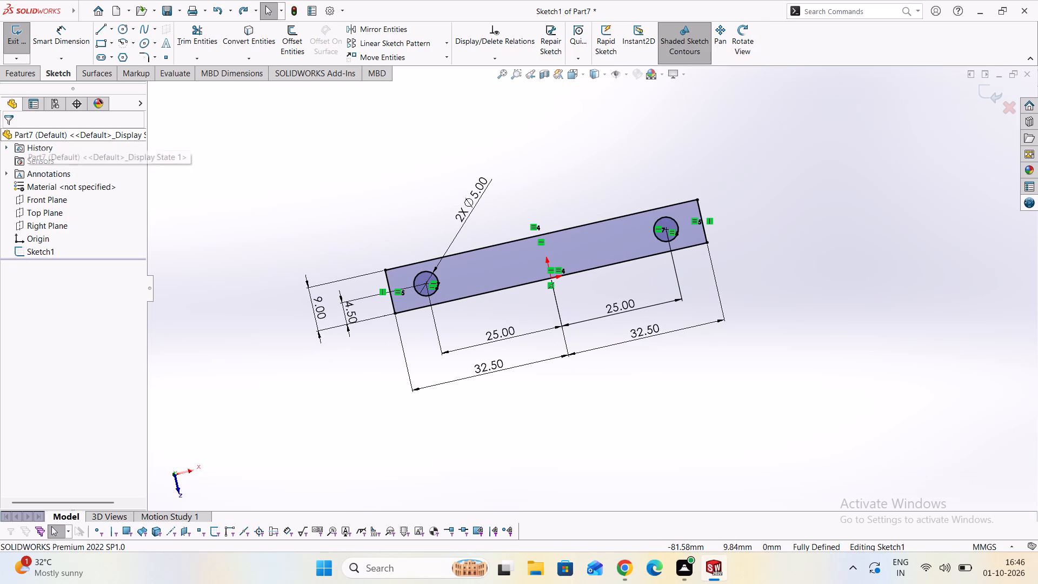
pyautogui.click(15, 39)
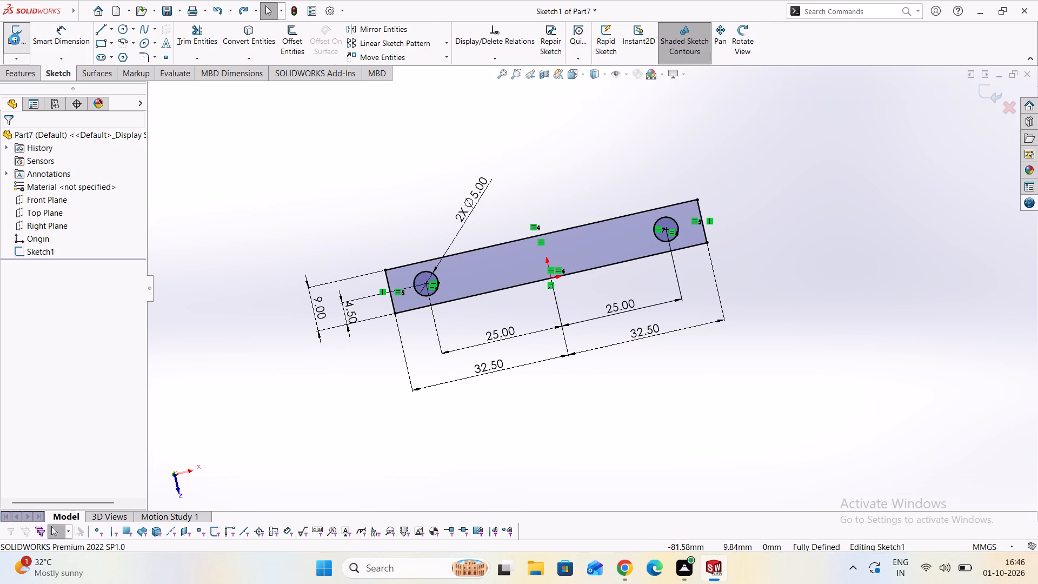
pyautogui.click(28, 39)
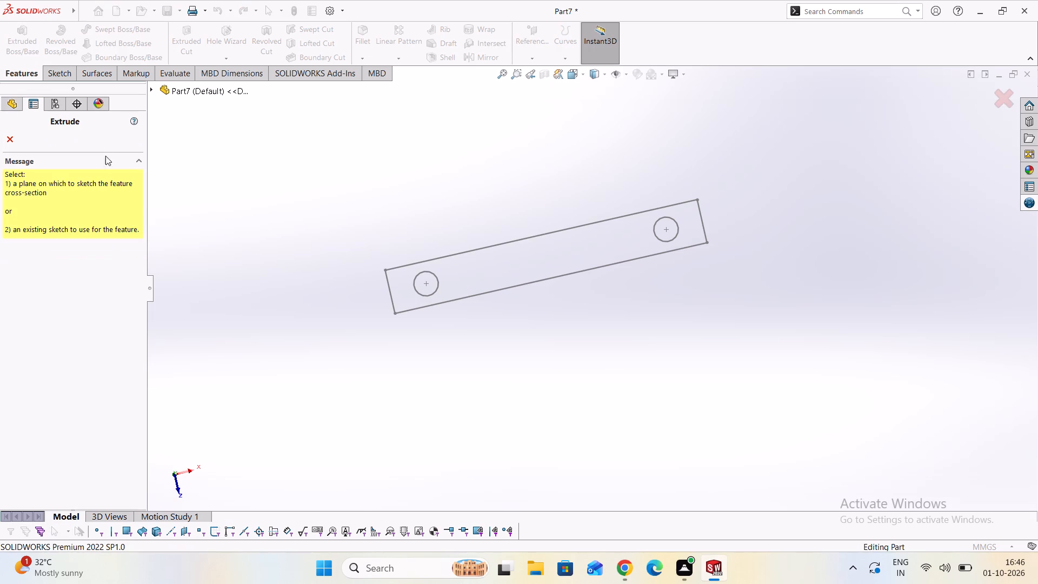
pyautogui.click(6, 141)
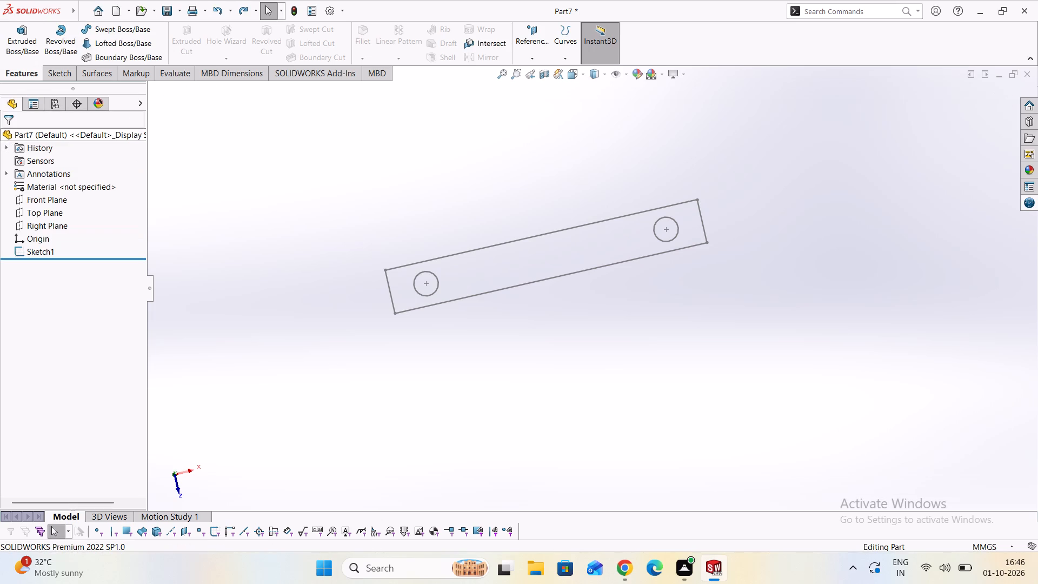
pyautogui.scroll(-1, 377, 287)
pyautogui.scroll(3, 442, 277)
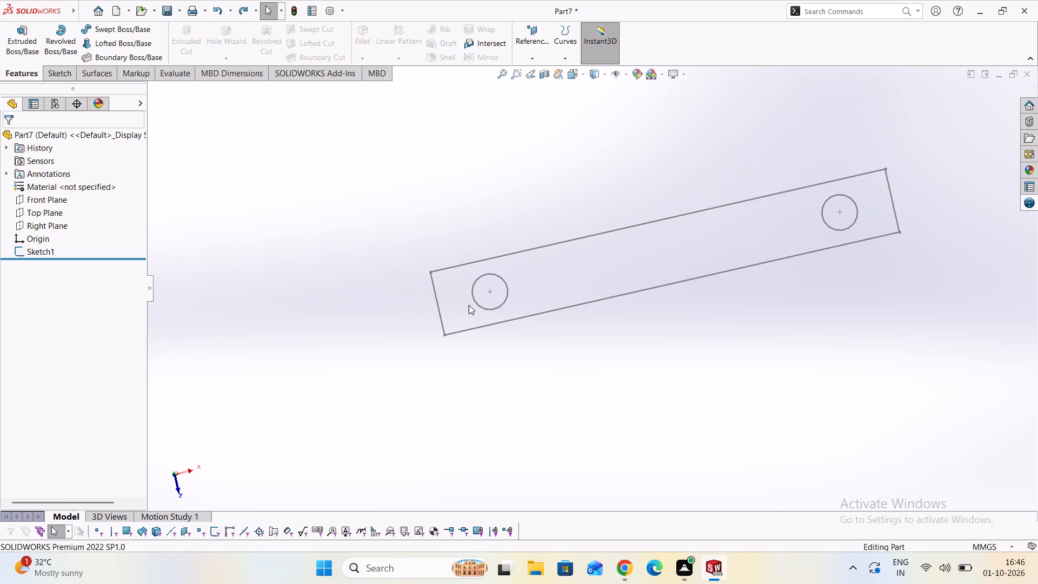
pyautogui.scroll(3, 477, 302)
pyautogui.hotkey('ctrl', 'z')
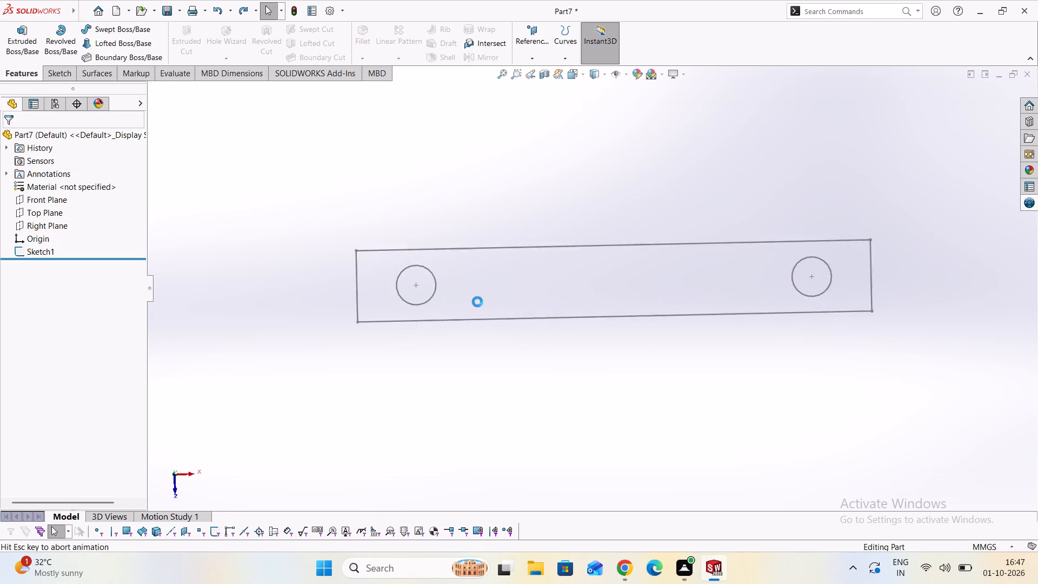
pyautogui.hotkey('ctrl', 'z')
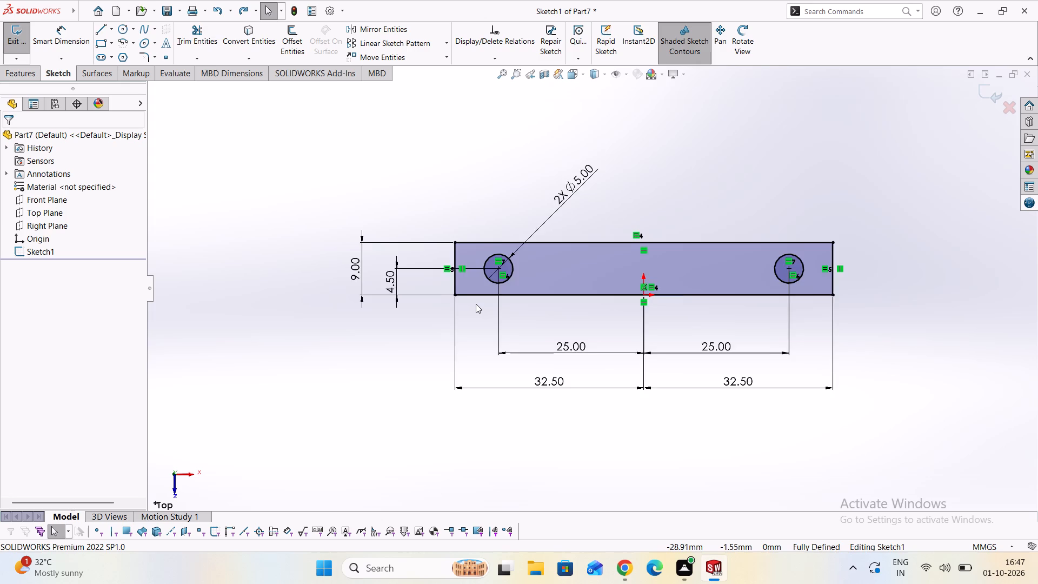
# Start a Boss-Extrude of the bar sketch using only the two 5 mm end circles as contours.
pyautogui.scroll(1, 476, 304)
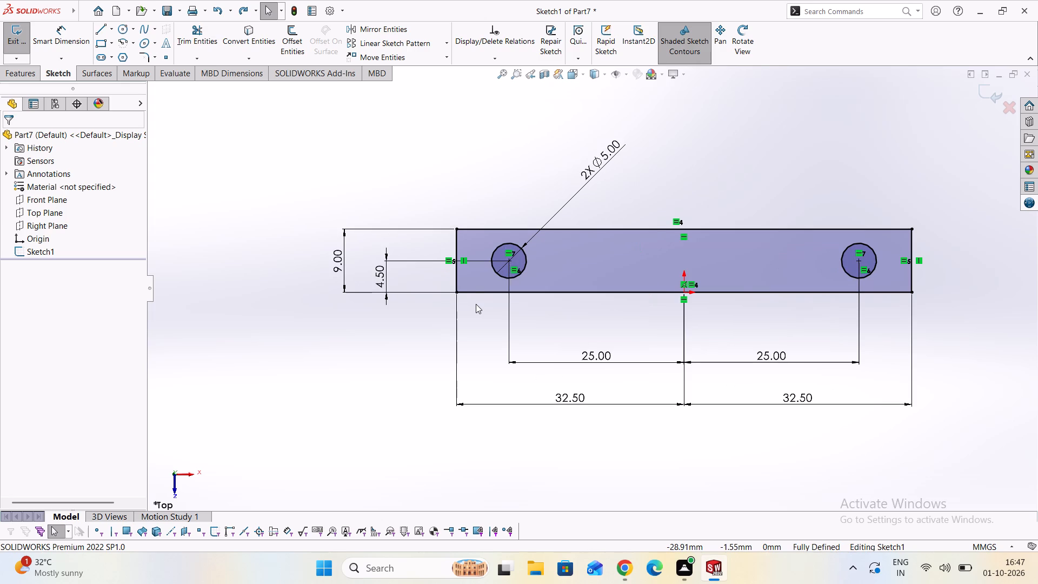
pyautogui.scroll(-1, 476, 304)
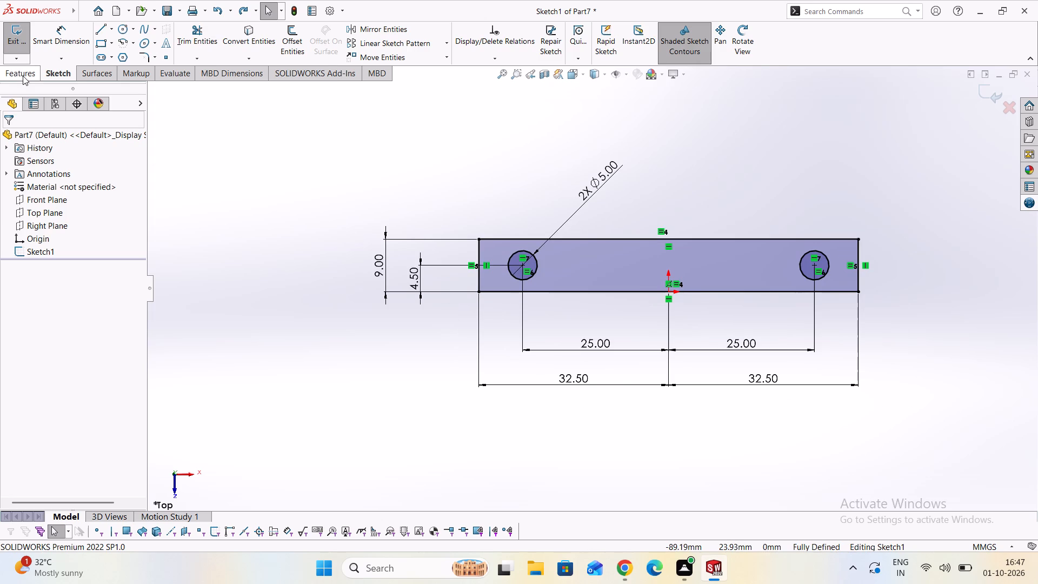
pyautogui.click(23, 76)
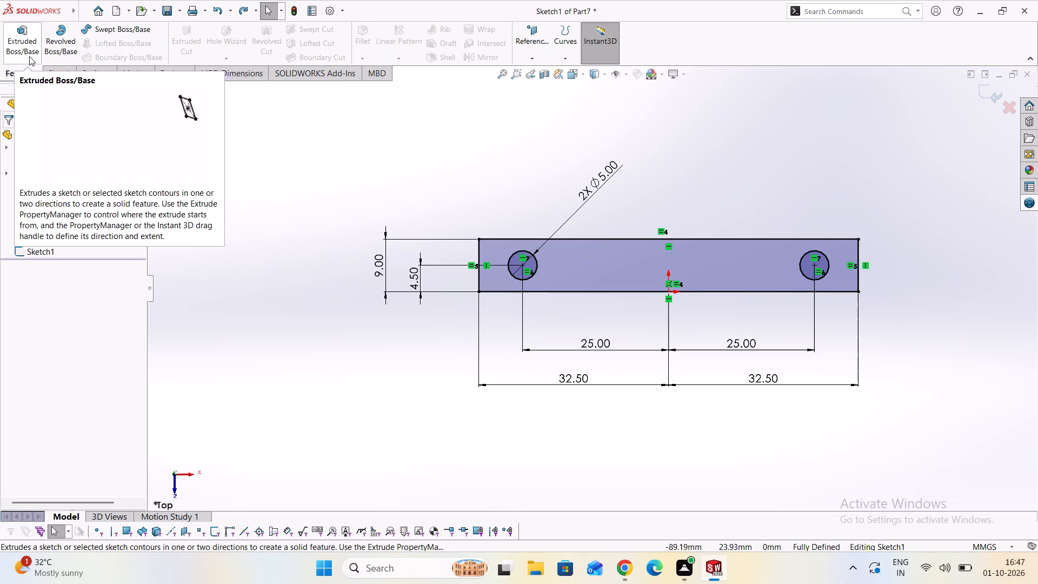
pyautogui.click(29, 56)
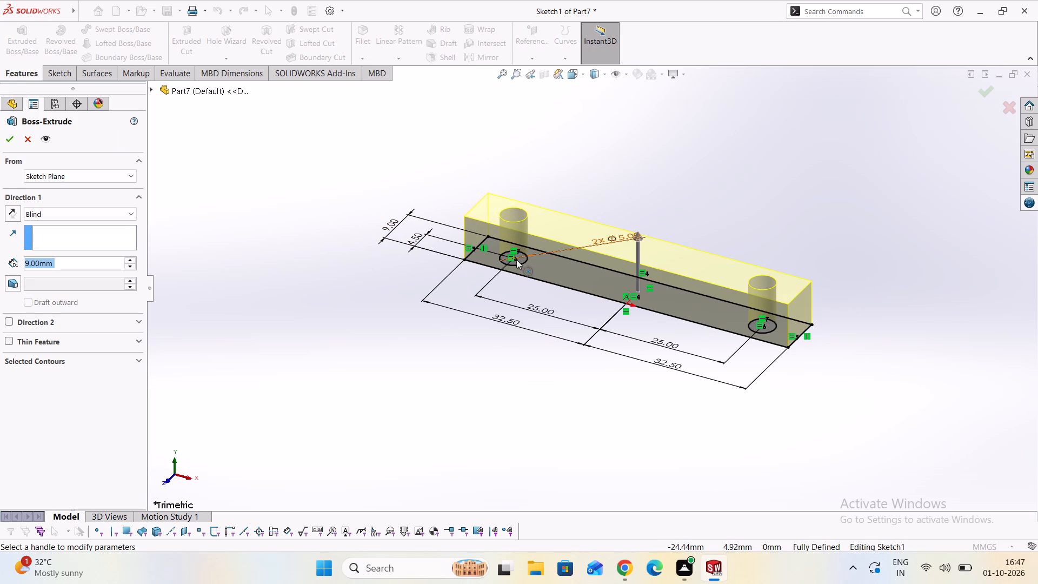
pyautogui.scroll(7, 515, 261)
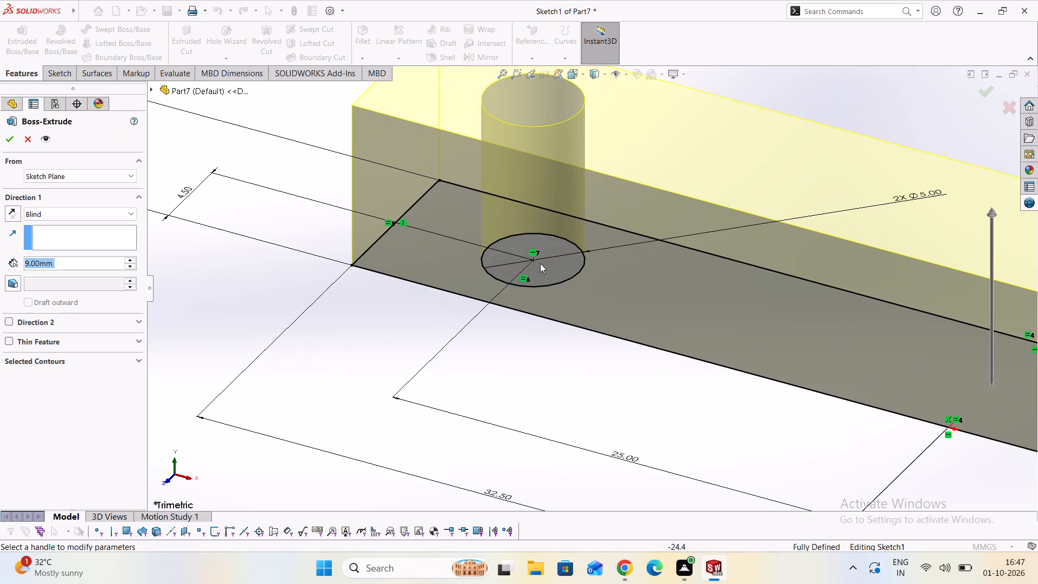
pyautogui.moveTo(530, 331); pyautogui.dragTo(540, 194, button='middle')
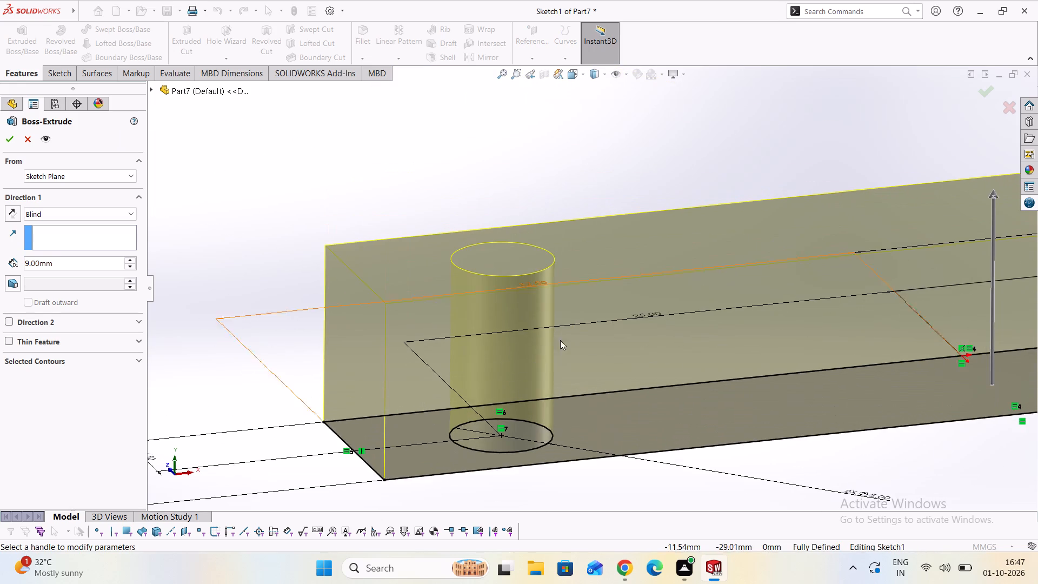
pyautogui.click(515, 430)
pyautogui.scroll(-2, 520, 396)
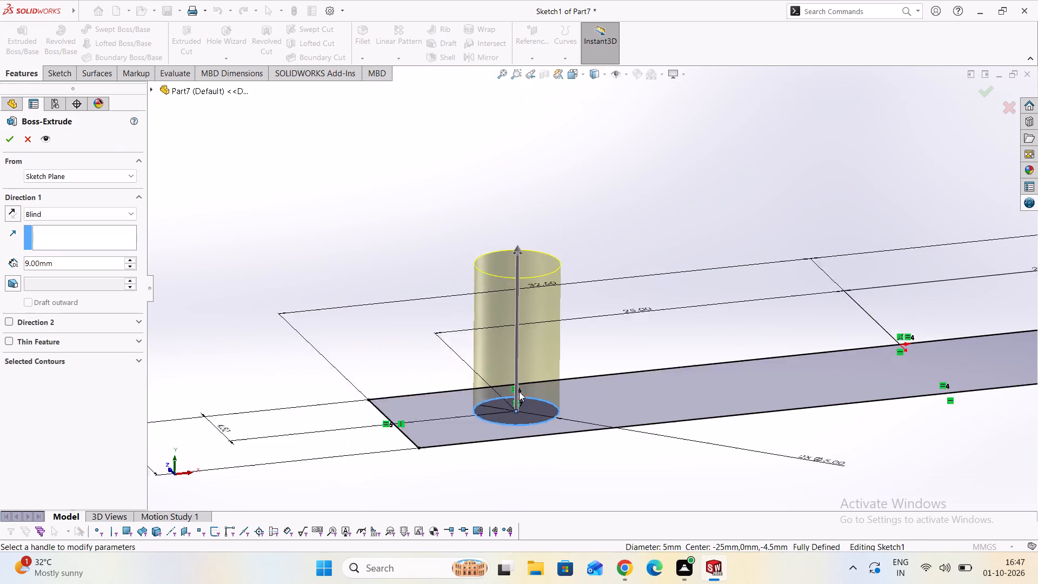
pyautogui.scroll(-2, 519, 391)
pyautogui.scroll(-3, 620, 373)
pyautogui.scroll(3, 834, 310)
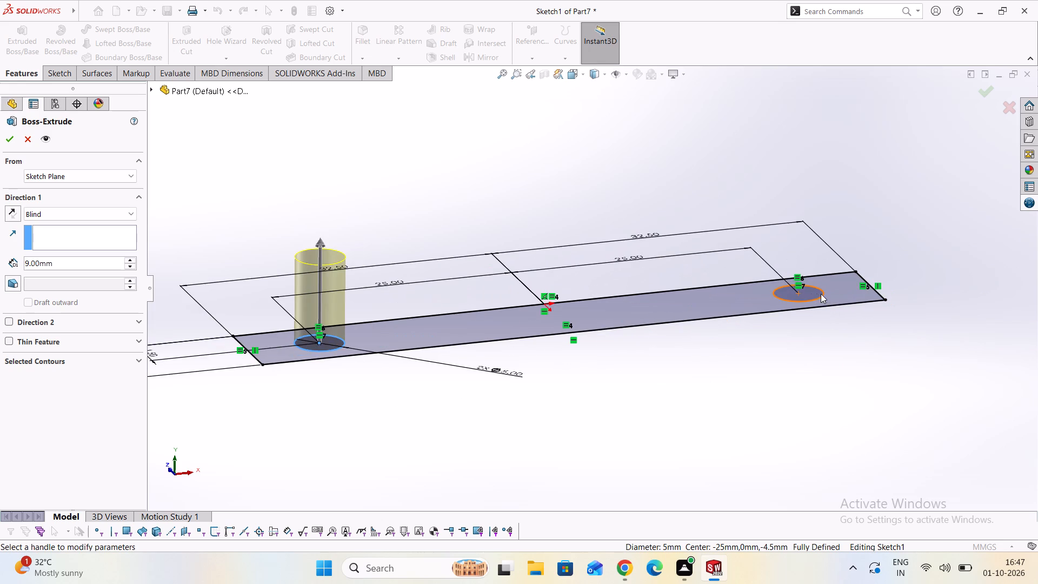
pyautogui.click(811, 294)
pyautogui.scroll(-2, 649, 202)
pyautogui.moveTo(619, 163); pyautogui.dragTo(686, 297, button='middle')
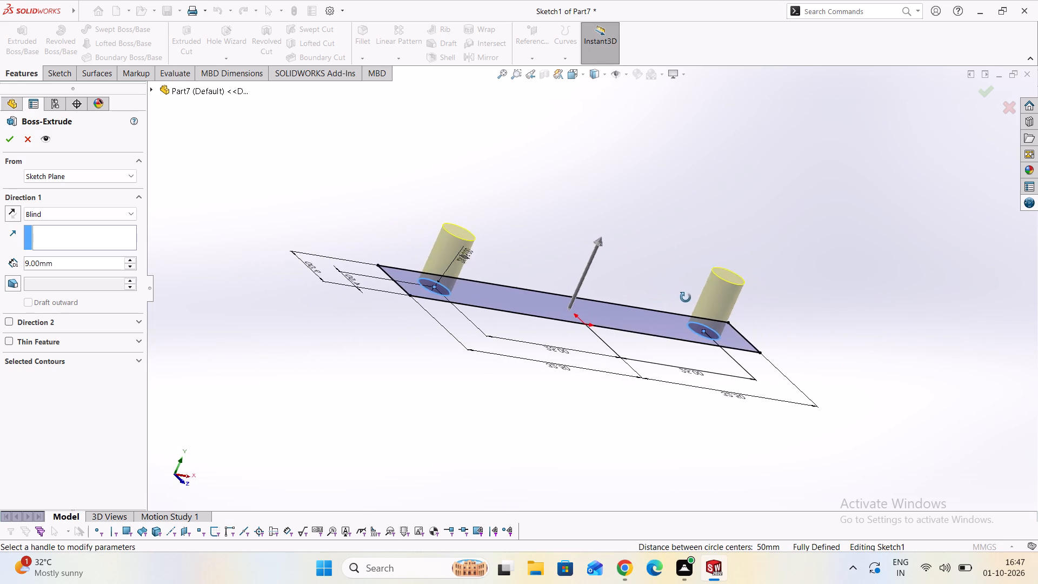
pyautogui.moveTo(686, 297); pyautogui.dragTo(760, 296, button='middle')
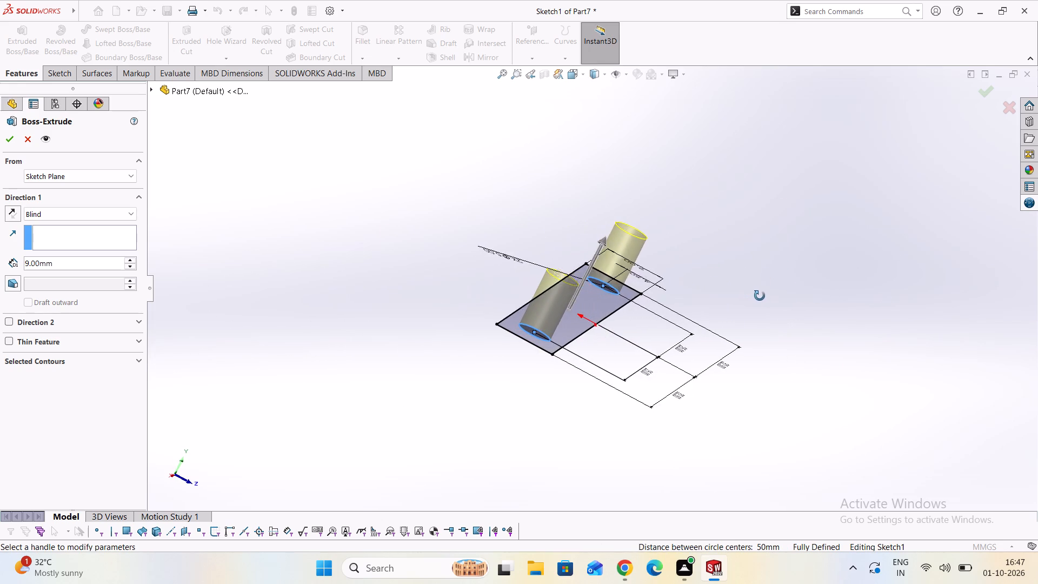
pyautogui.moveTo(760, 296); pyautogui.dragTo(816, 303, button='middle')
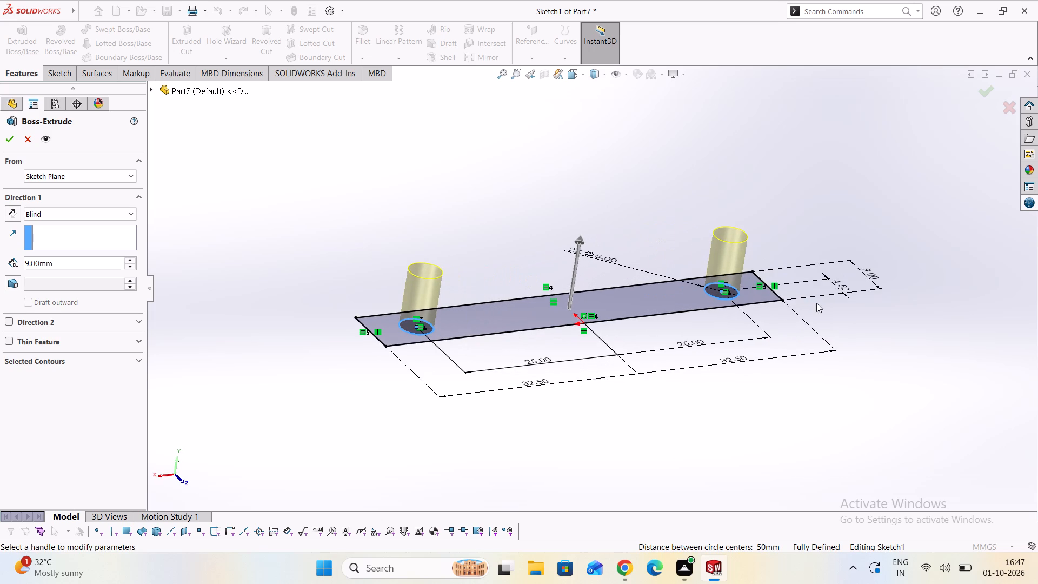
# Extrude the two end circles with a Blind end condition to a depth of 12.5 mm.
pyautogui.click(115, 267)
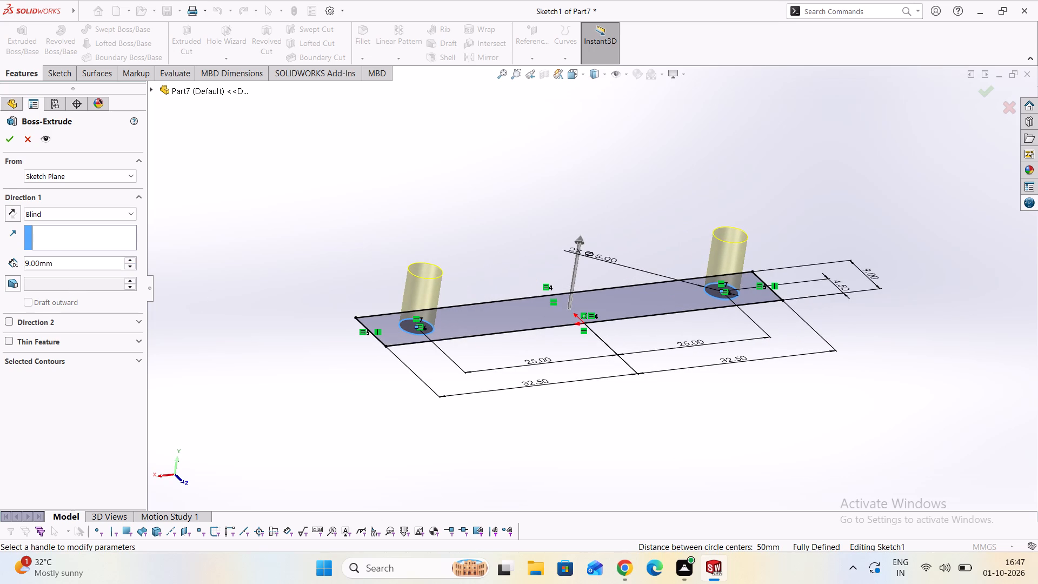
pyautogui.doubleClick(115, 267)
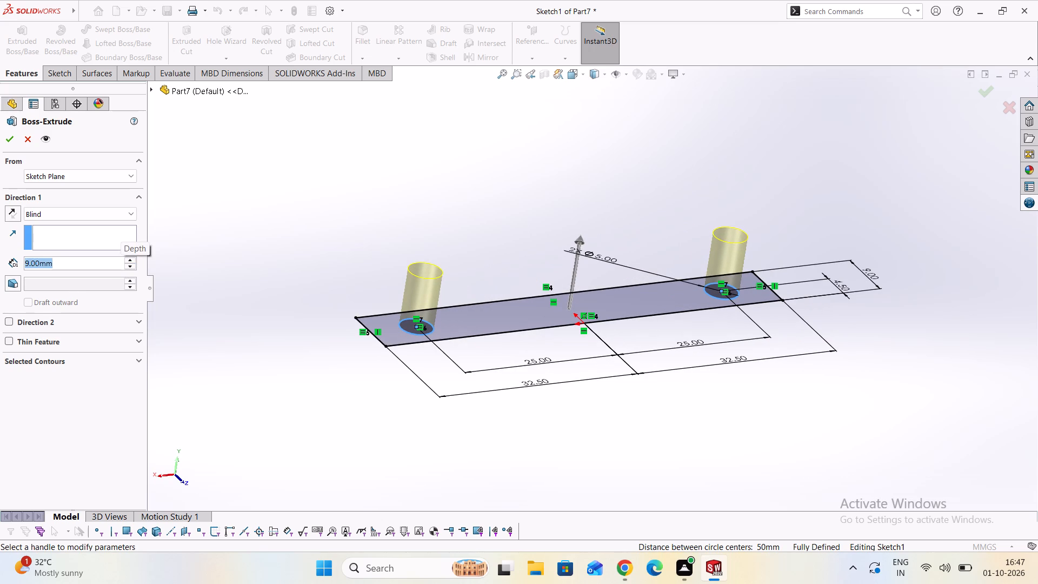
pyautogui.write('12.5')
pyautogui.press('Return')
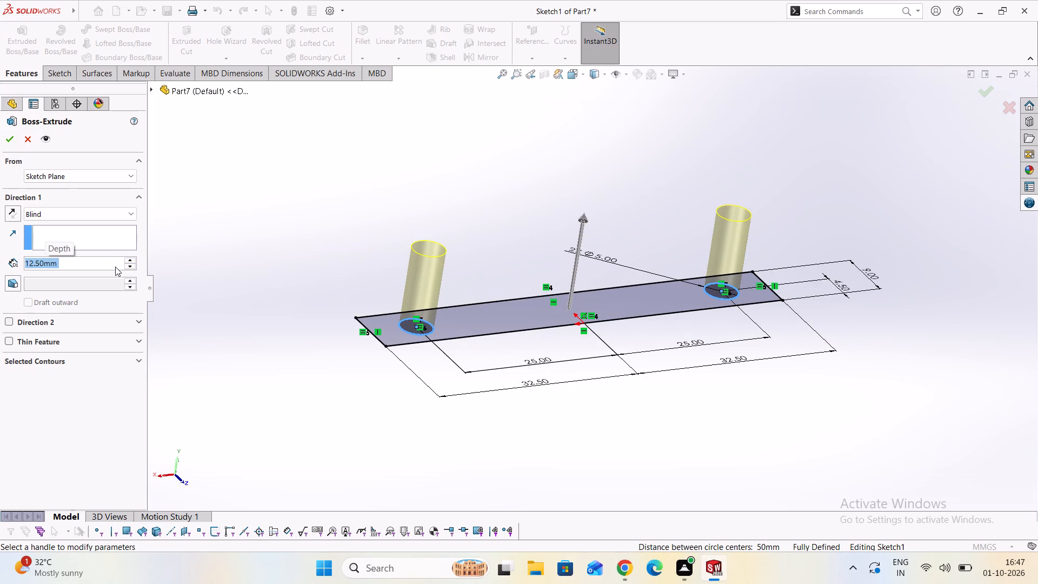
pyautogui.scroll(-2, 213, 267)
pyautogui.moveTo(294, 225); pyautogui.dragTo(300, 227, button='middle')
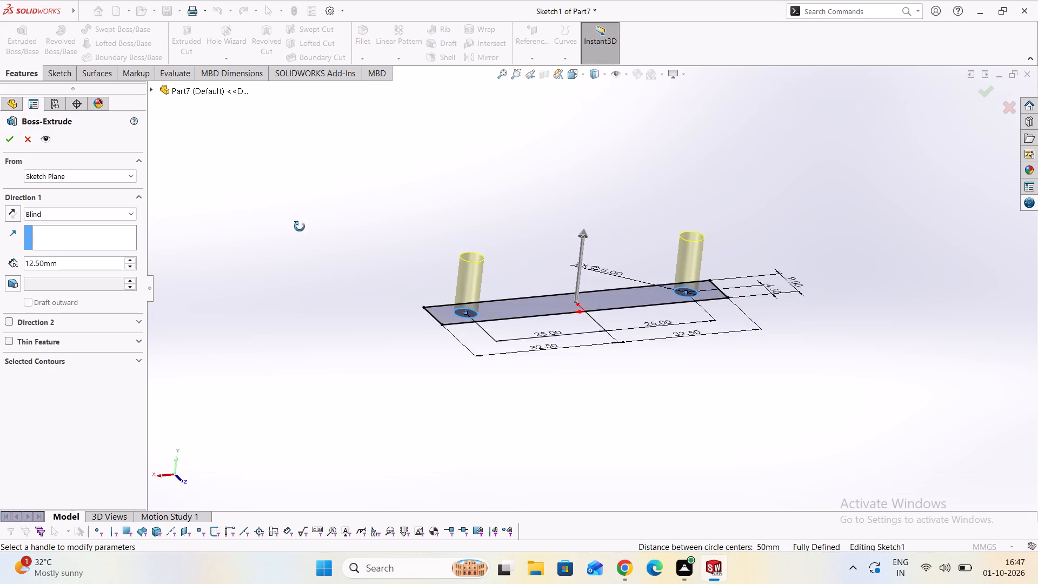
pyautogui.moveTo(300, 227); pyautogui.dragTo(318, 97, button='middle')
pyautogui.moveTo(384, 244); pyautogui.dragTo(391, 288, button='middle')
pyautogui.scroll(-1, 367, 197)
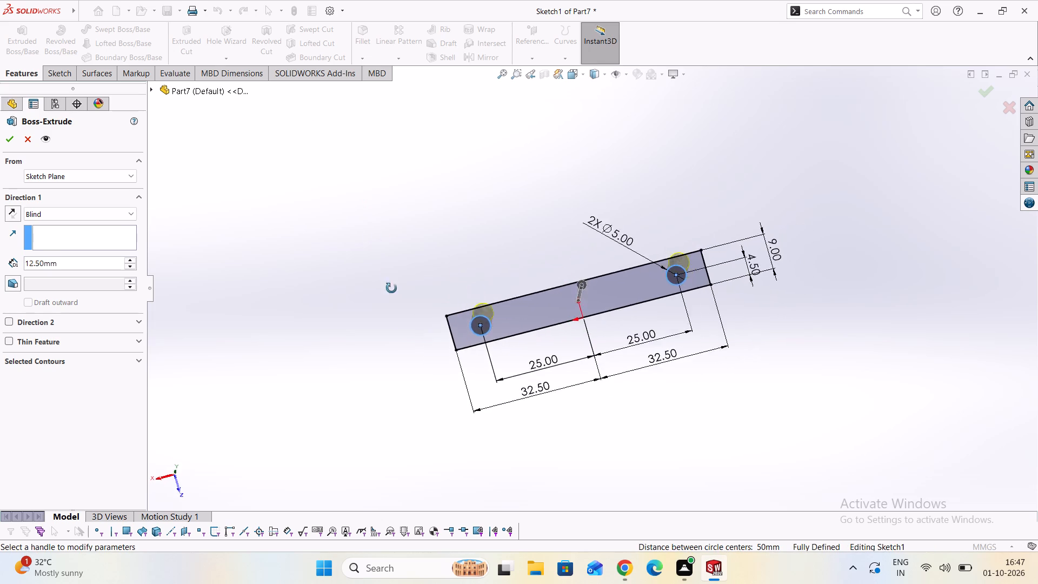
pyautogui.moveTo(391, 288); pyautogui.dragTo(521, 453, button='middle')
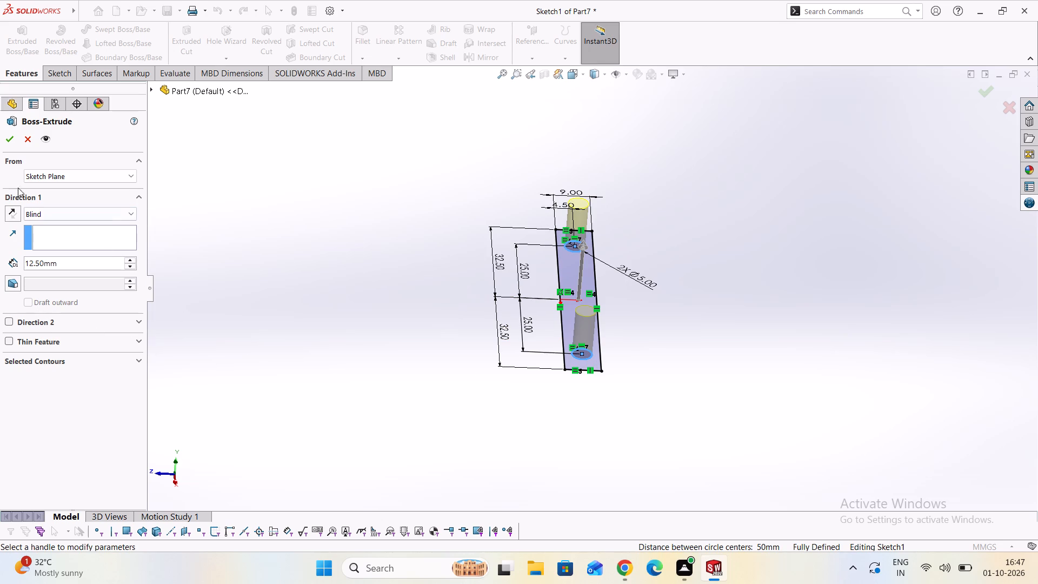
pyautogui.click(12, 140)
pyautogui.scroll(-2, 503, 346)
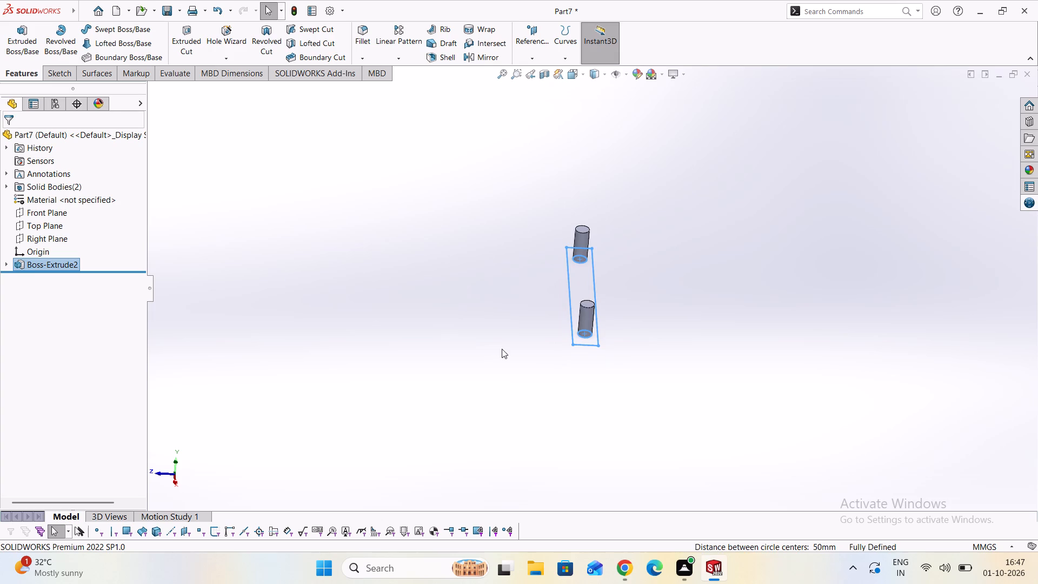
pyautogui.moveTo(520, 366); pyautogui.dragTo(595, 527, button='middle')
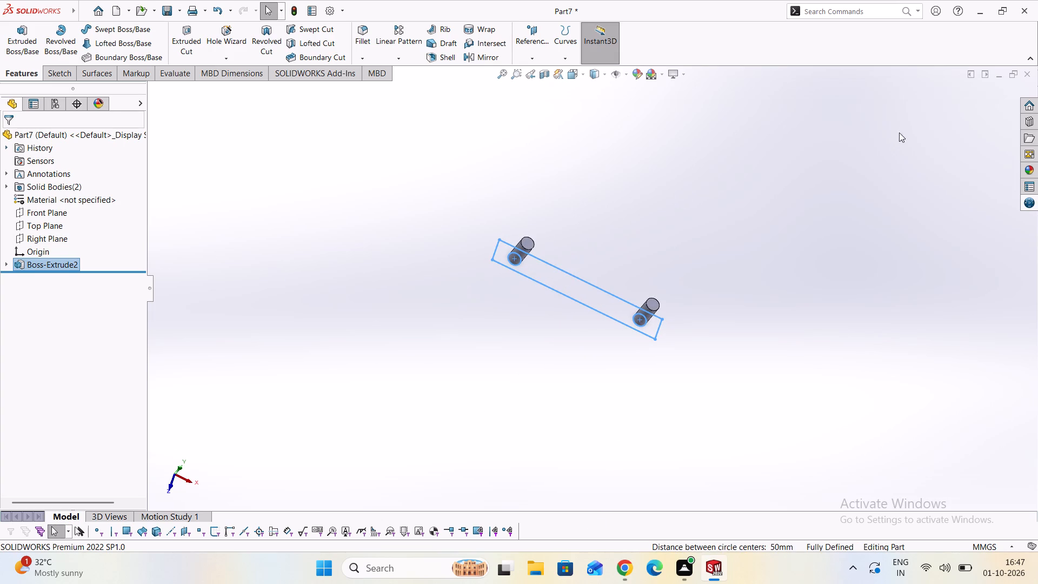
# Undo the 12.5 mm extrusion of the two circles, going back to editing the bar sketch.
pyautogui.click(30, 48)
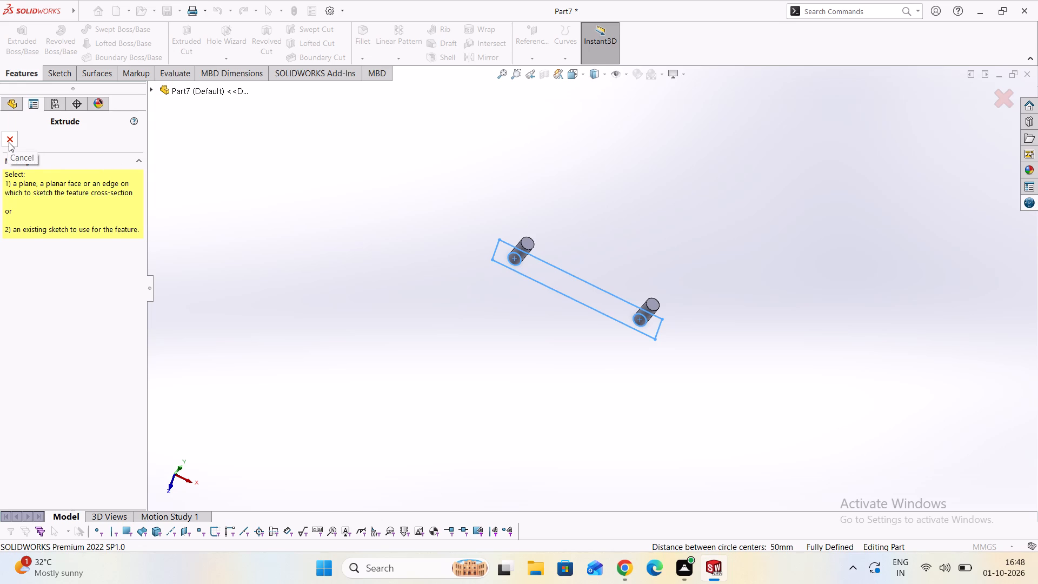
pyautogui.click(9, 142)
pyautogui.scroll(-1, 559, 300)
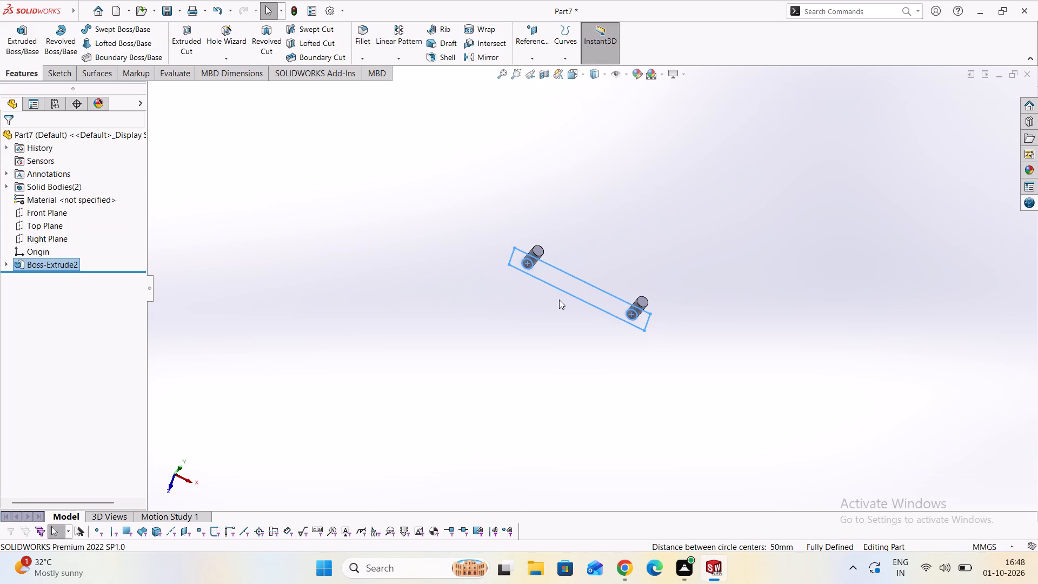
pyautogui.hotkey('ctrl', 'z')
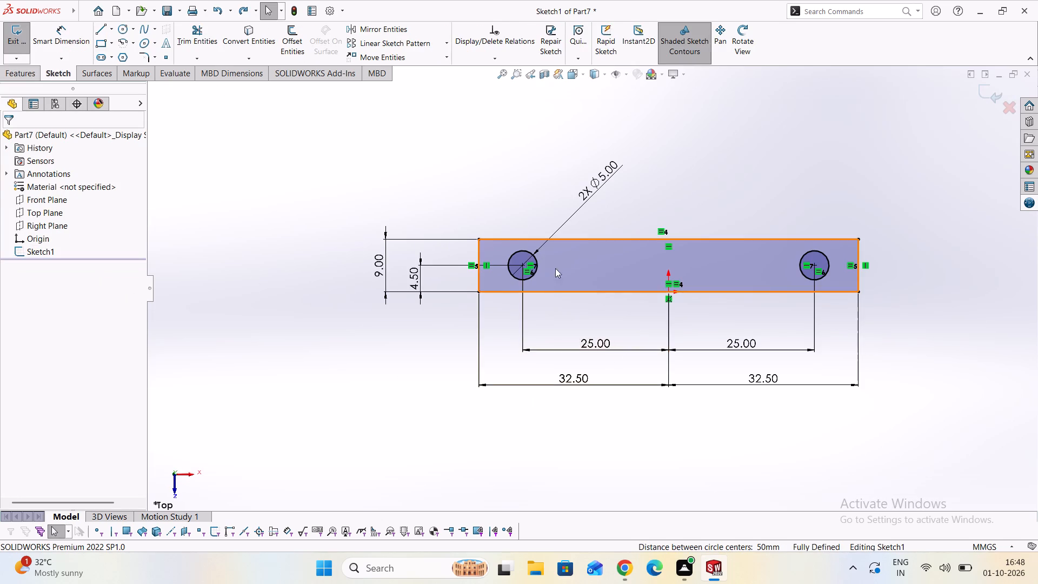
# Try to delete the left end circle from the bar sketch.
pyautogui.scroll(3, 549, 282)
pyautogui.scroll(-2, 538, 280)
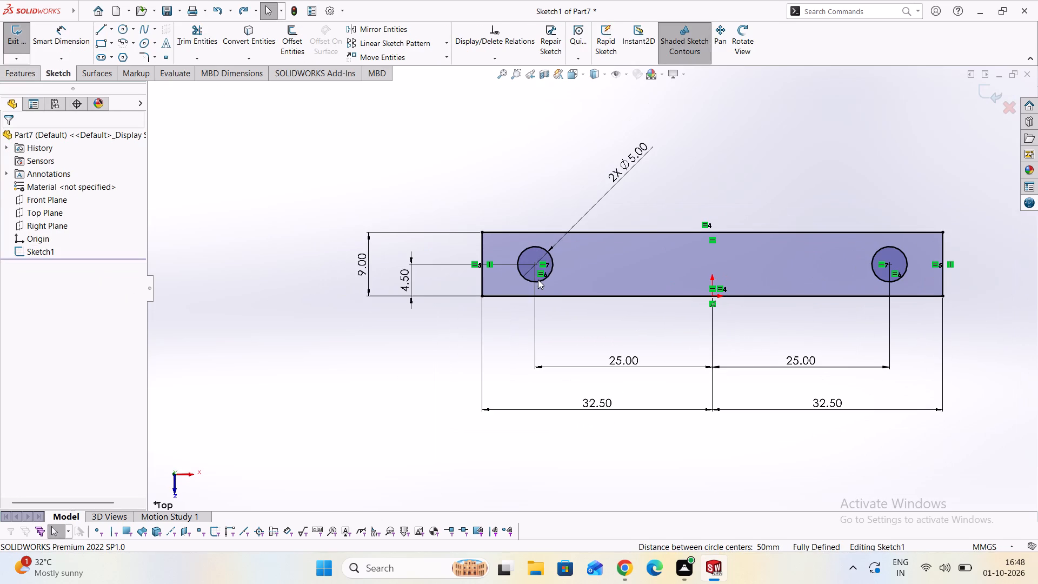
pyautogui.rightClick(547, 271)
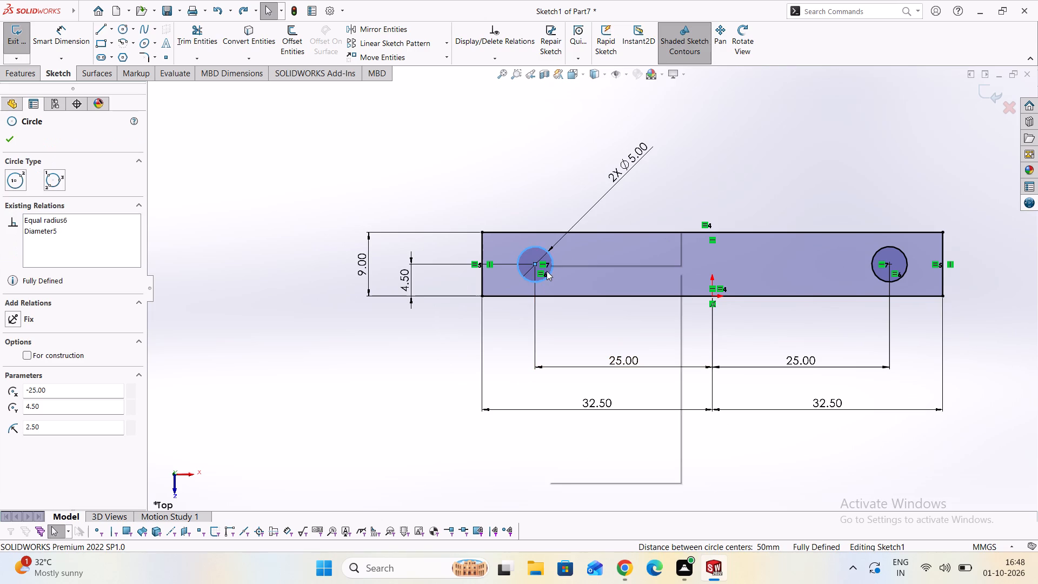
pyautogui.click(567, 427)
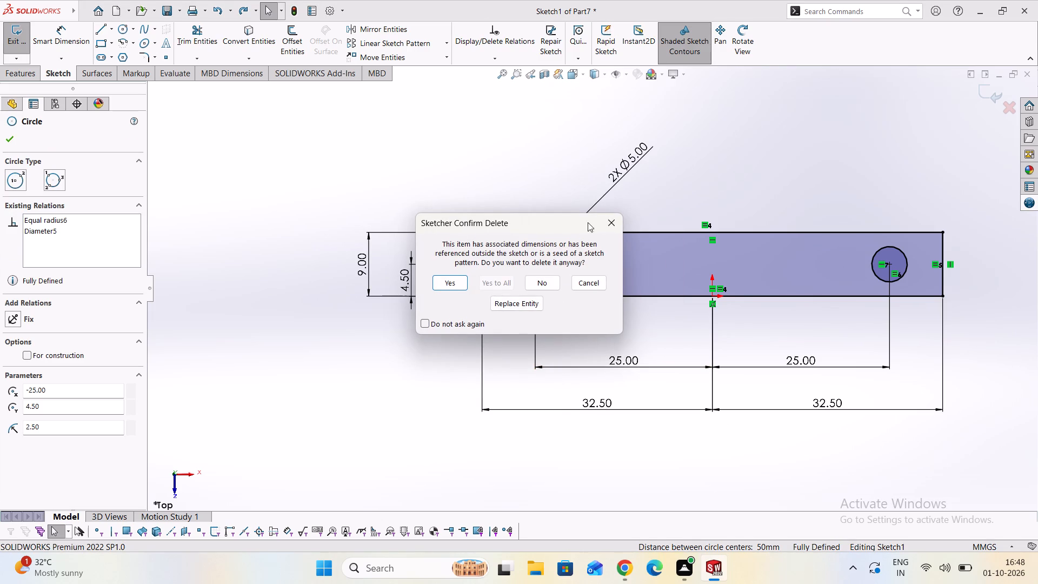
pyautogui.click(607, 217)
# Undo the bar sketch's dimension edits back to the point before the circles' height was set to 4.5 mm.
pyautogui.rightClick(621, 359)
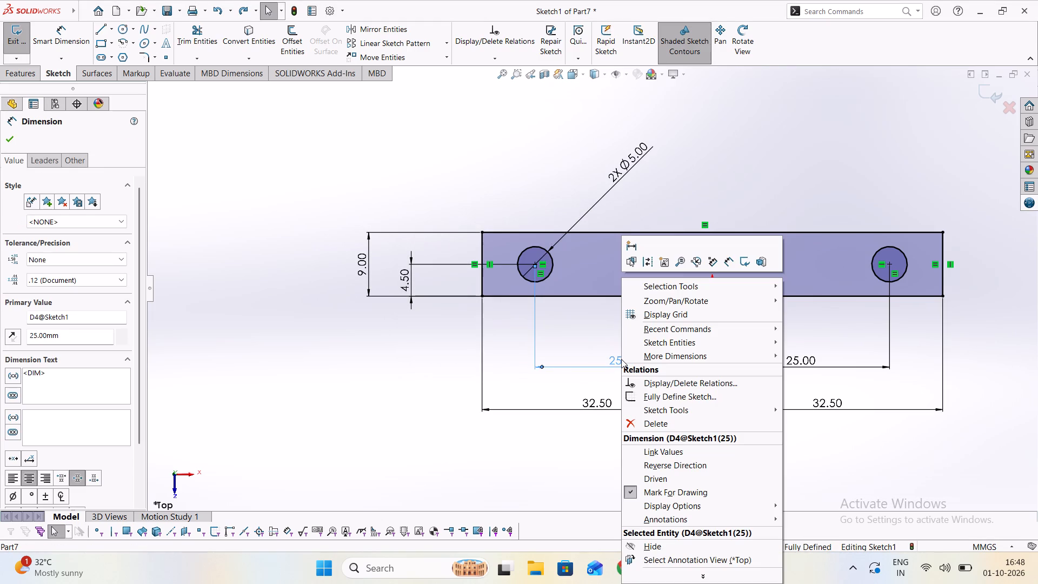
pyautogui.hotkey('ctrl', 'z')
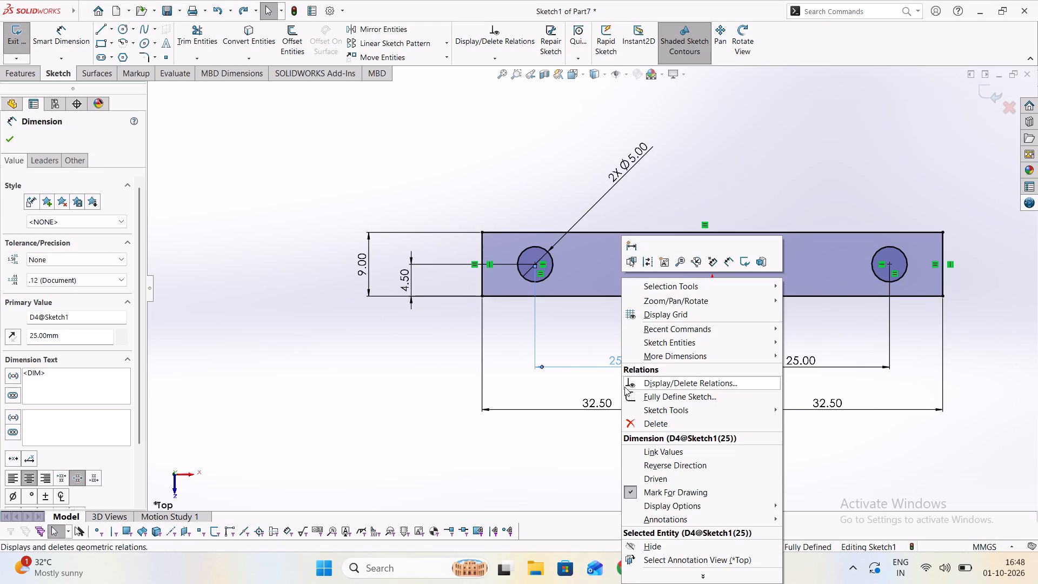
pyautogui.hotkey('ctrl', 'z')
pyautogui.press('Escape')
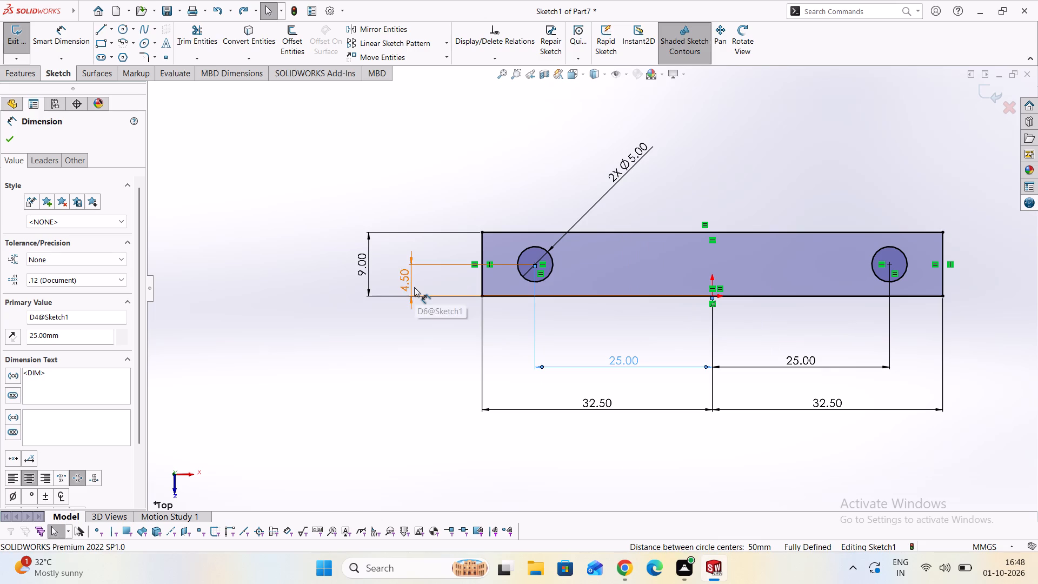
pyautogui.hotkey('ctrl', 'z')
pyautogui.hotkey('ctrl', 'z')
pyautogui.hotkey('ctrl', 'z')
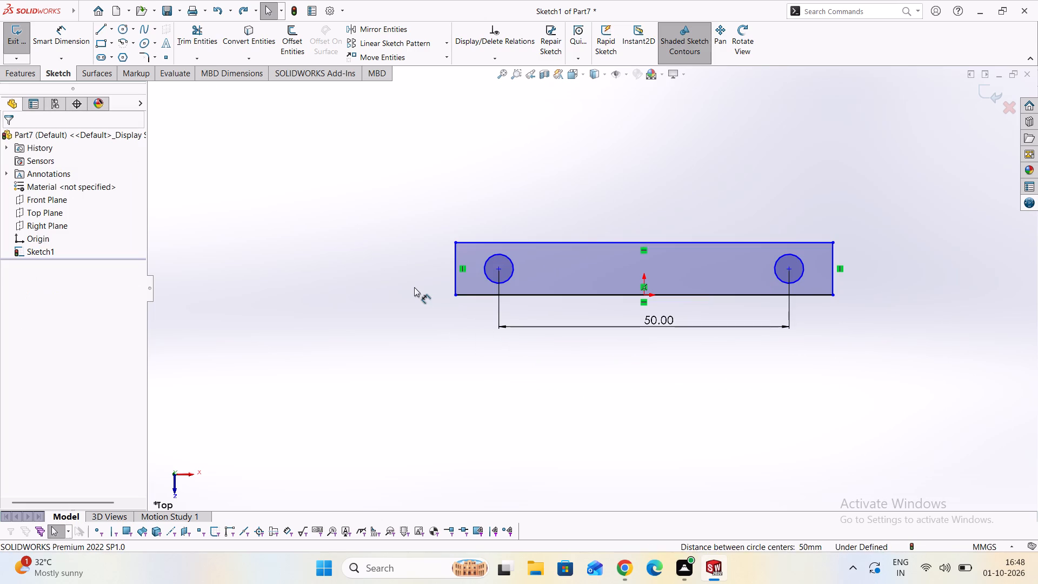
pyautogui.hotkey('ctrl', 'z')
pyautogui.hotkey('ctrl', 'z')
pyautogui.hotkey('ctrl', 'z')
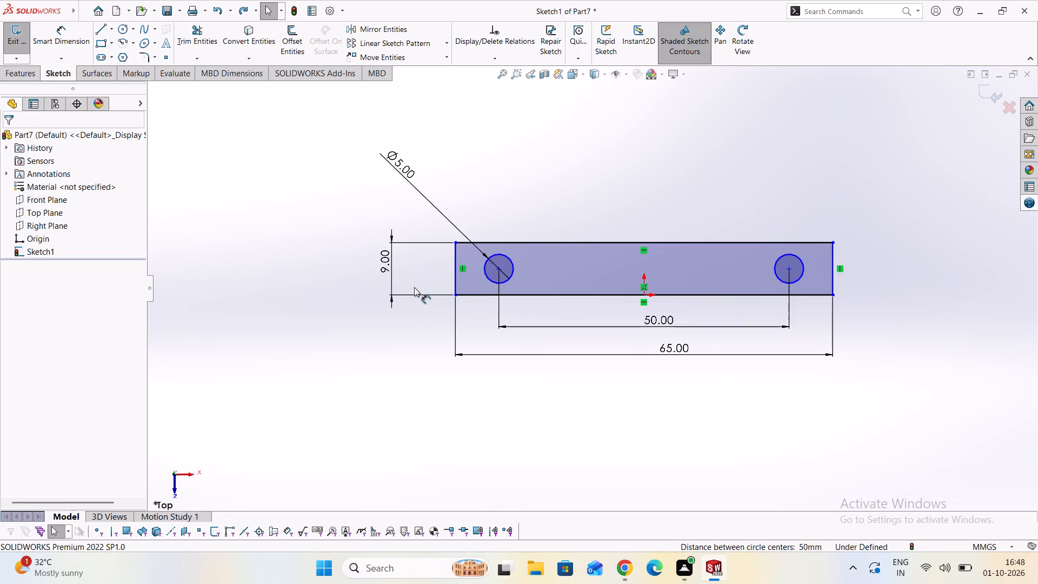
pyautogui.hotkey('ctrl', 'z')
pyautogui.hotkey('ctrl', 'z')
pyautogui.hotkey('ctrl', 'z')
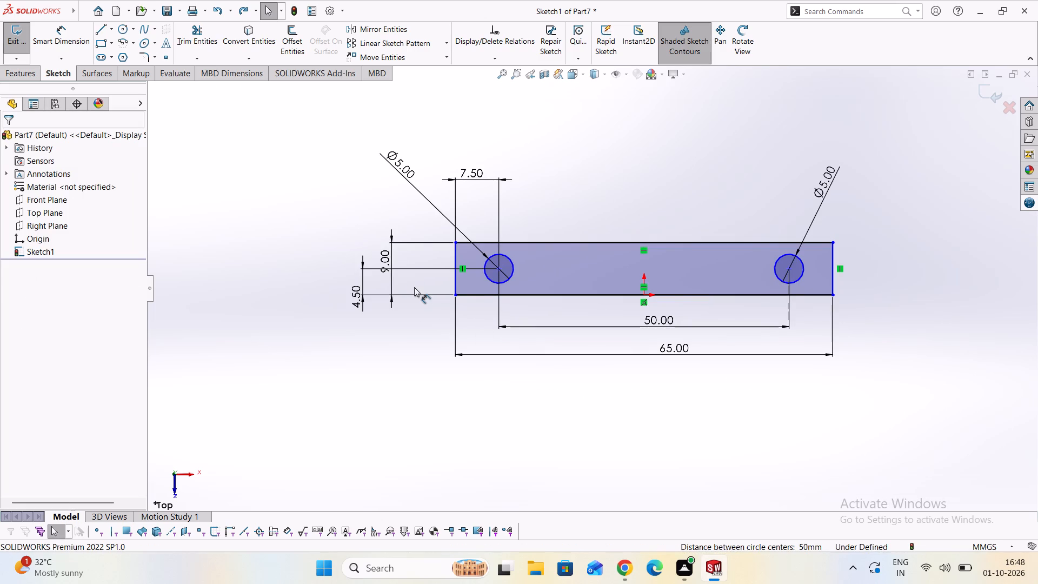
pyautogui.hotkey('ctrl', 'z')
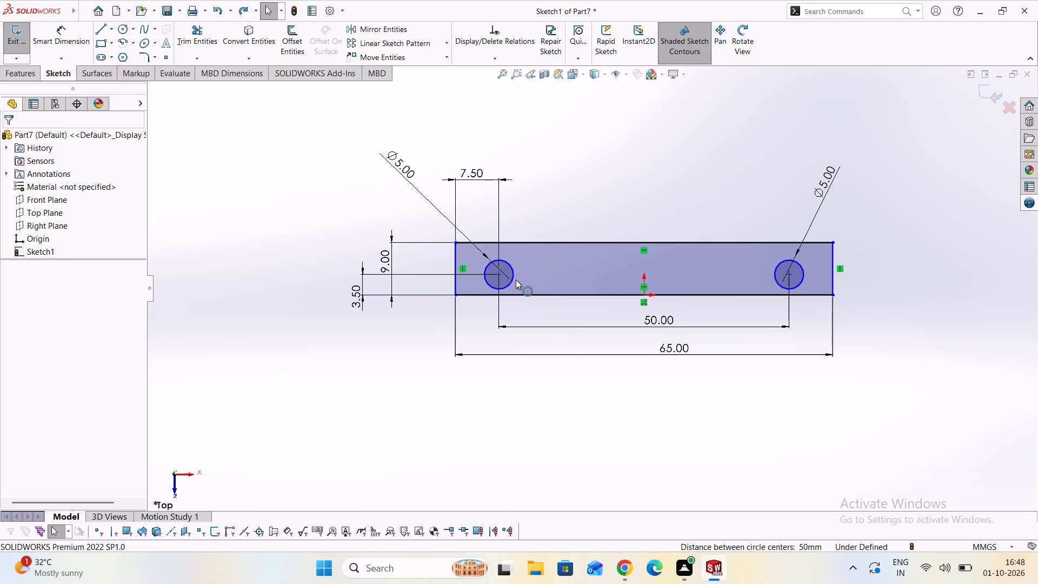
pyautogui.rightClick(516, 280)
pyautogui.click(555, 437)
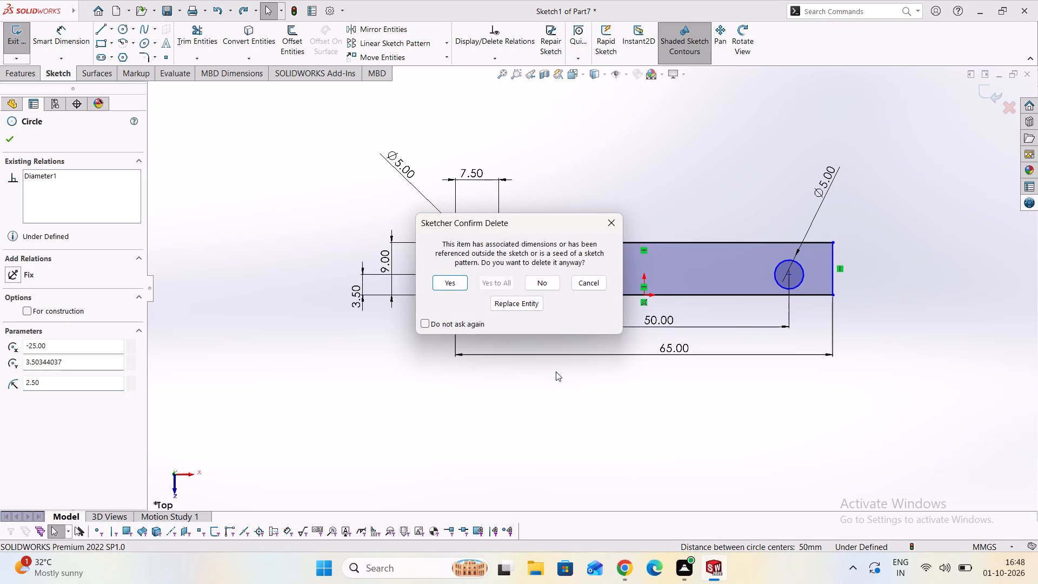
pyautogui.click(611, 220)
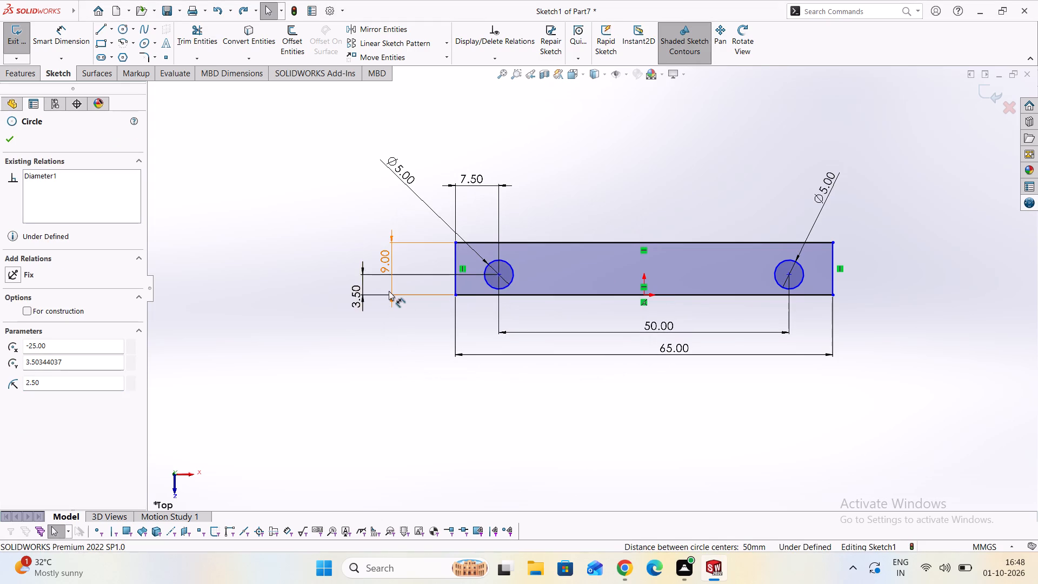
# Delete the left circle's 3.50 mm height dimension and the left circle itself from the bar sketch.
pyautogui.rightClick(381, 295)
pyautogui.click(400, 409)
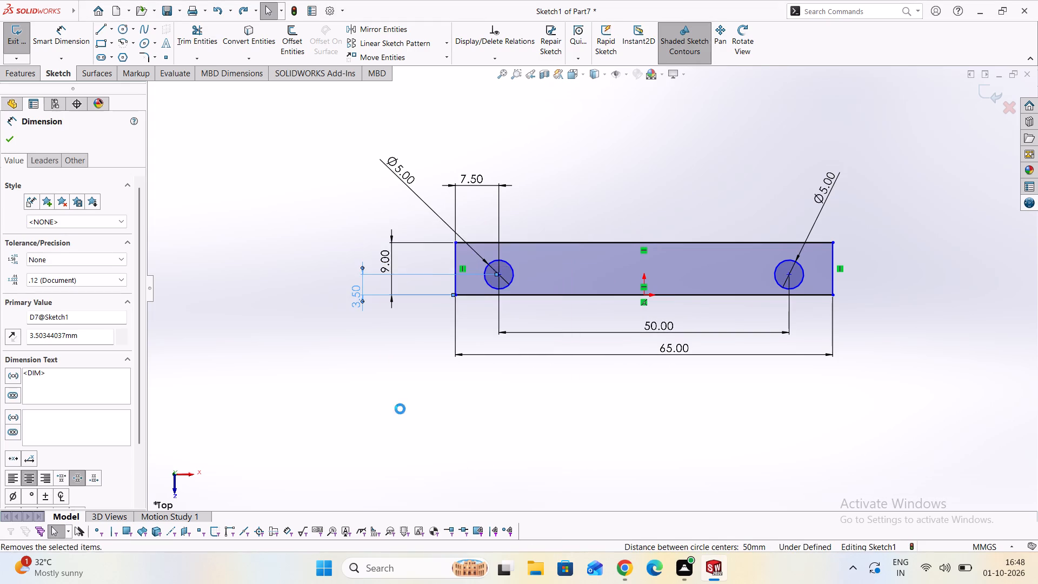
pyautogui.rightClick(508, 282)
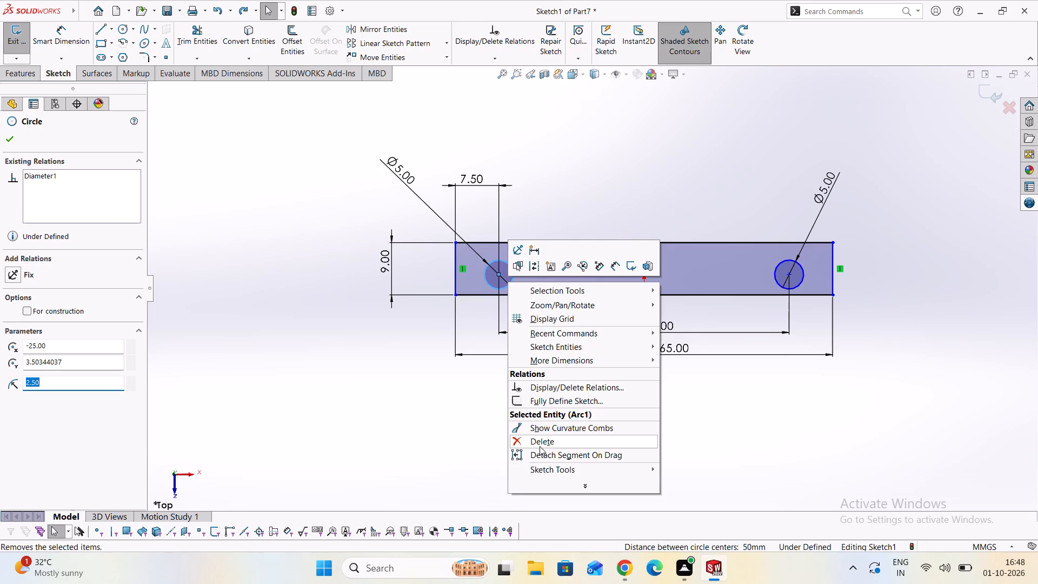
pyautogui.click(540, 446)
pyautogui.click(459, 277)
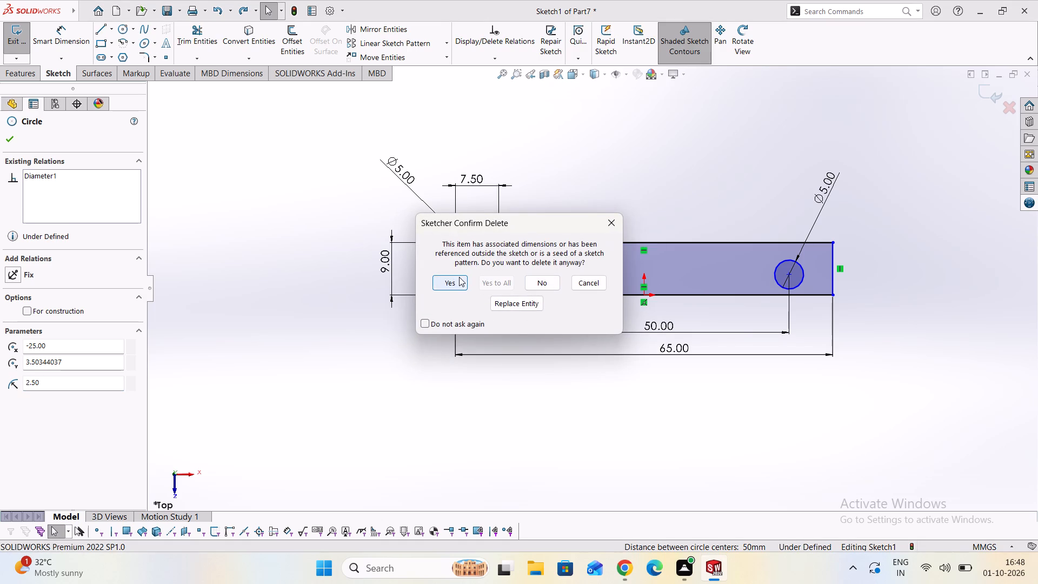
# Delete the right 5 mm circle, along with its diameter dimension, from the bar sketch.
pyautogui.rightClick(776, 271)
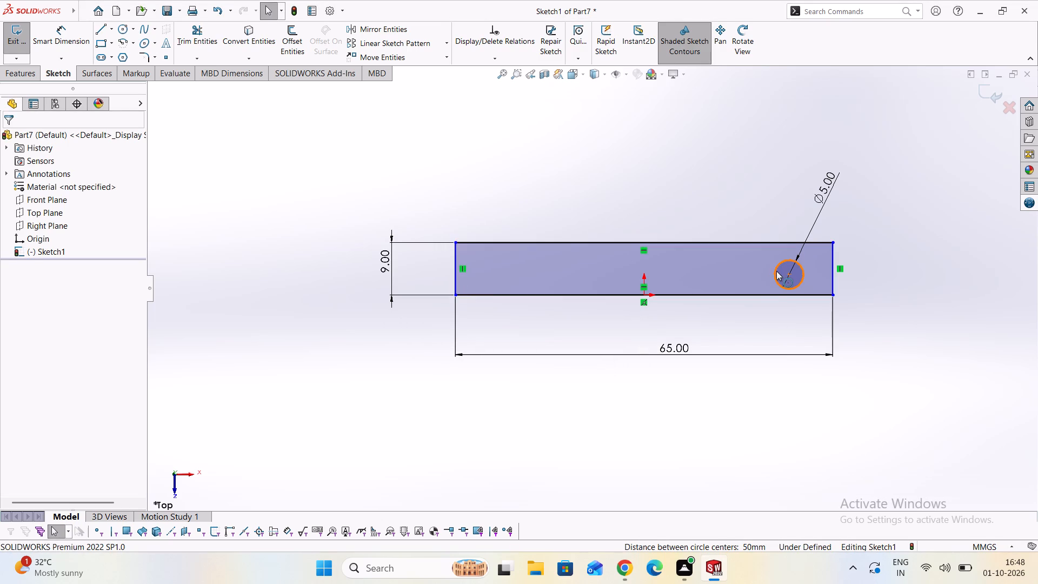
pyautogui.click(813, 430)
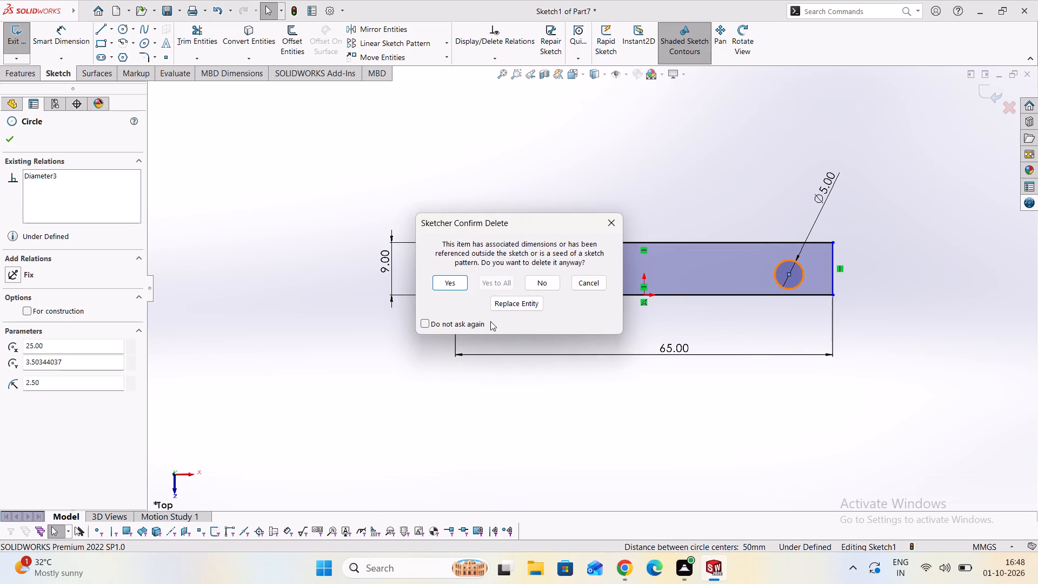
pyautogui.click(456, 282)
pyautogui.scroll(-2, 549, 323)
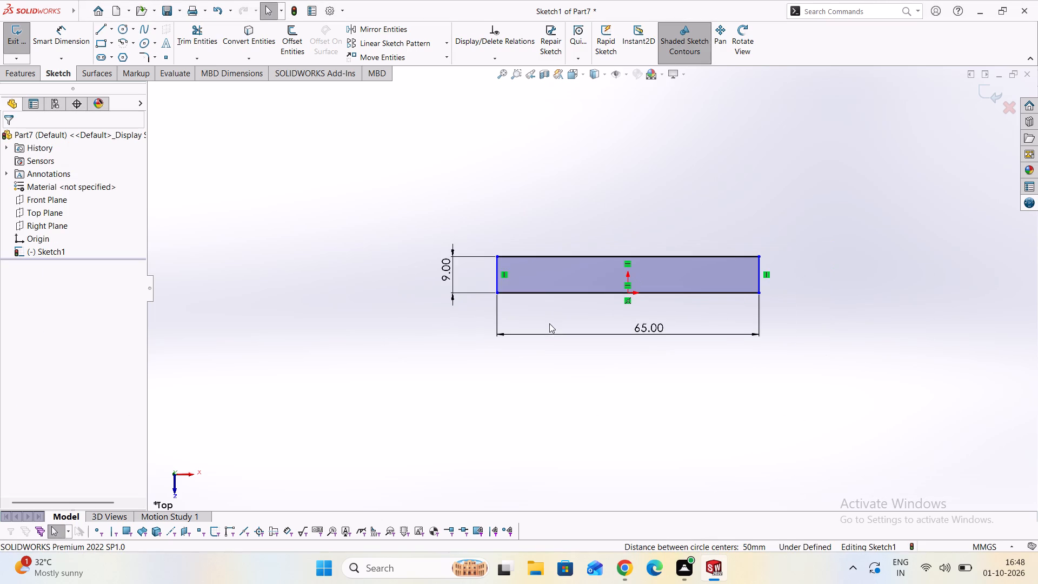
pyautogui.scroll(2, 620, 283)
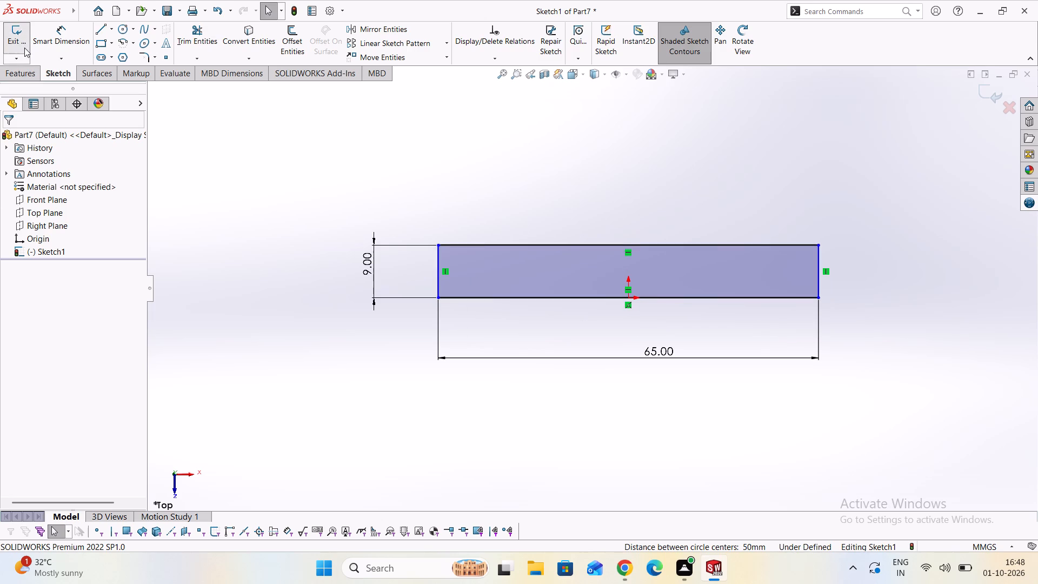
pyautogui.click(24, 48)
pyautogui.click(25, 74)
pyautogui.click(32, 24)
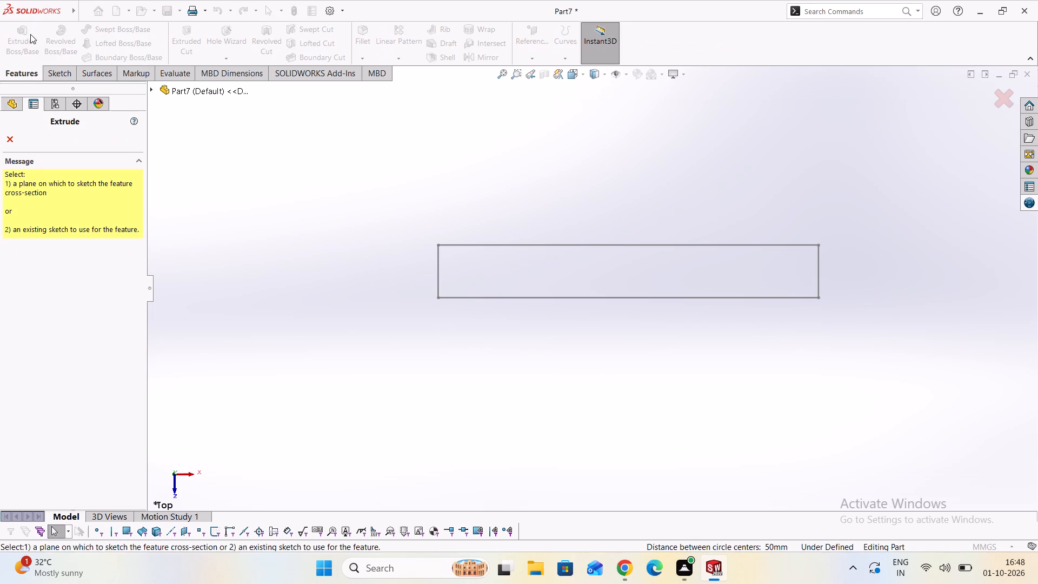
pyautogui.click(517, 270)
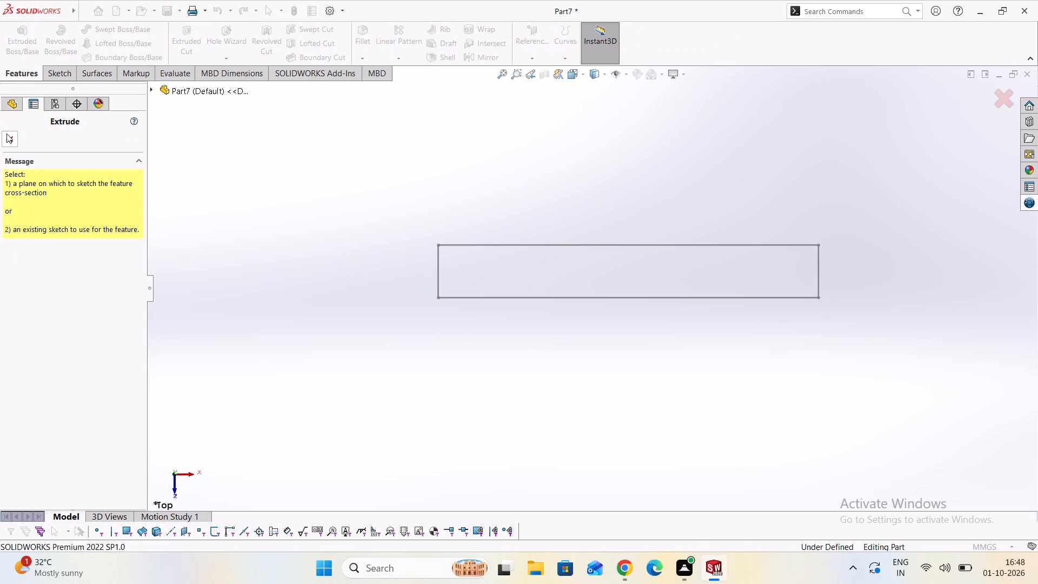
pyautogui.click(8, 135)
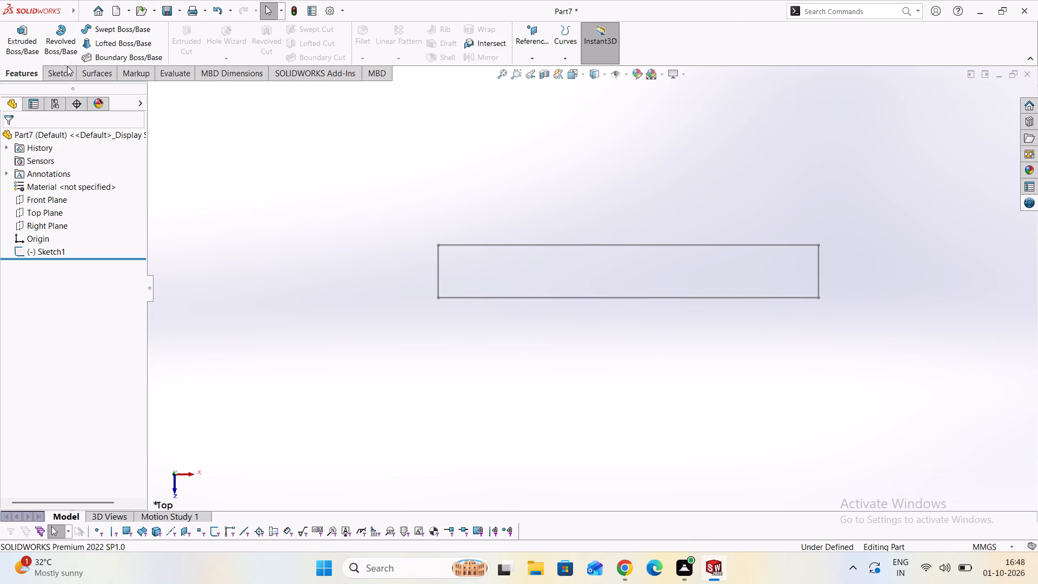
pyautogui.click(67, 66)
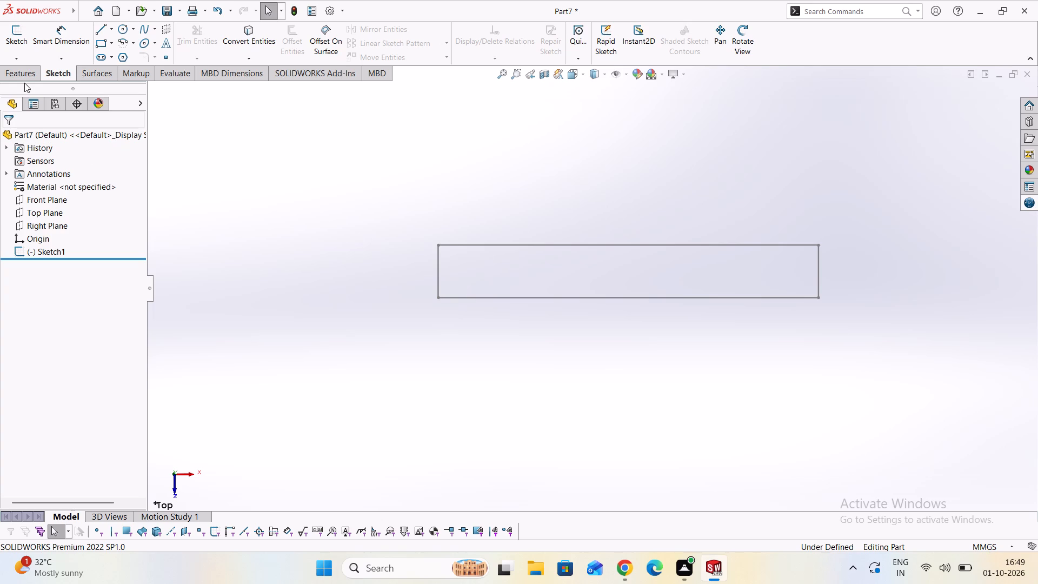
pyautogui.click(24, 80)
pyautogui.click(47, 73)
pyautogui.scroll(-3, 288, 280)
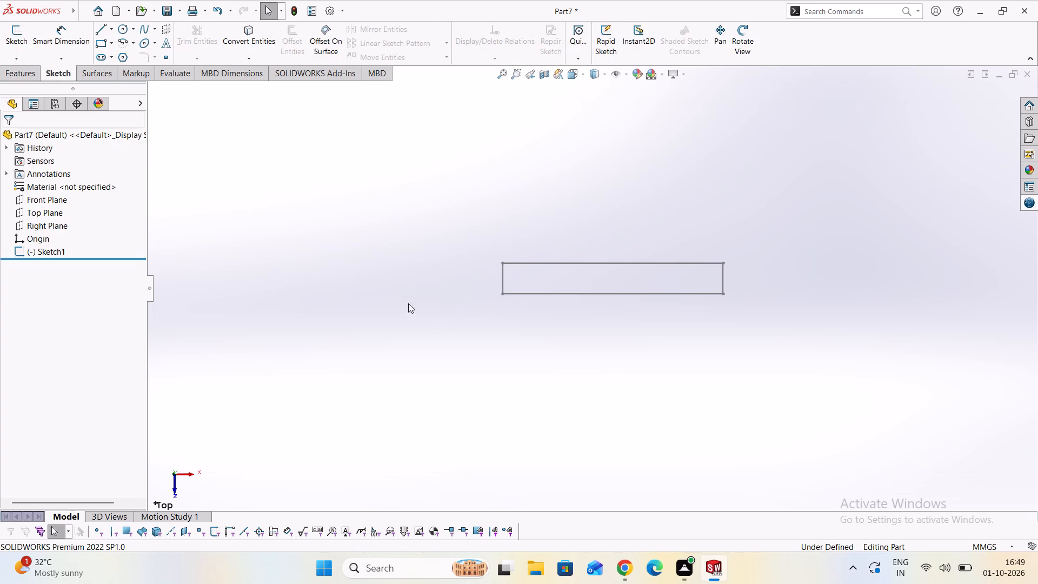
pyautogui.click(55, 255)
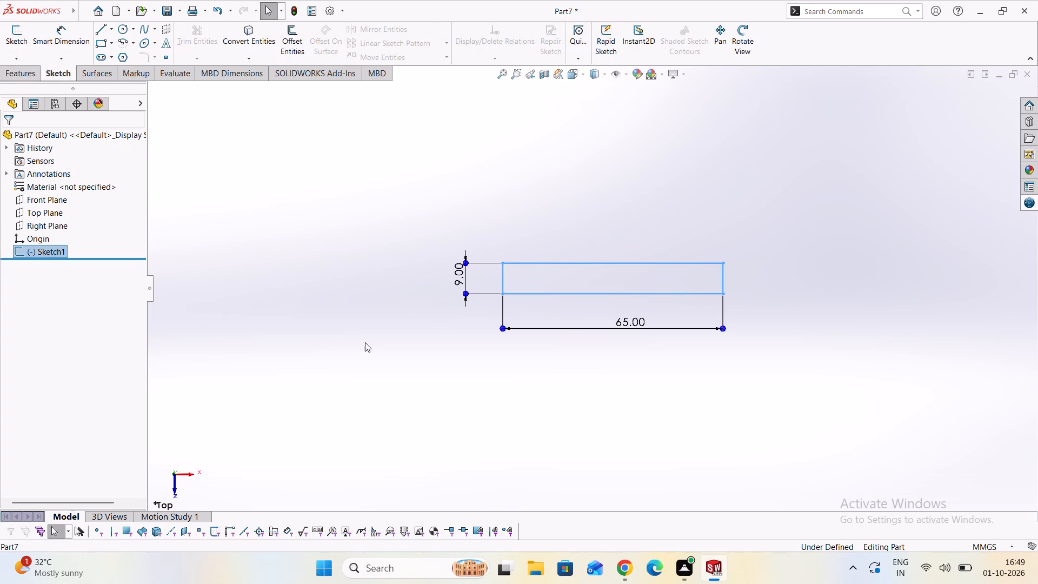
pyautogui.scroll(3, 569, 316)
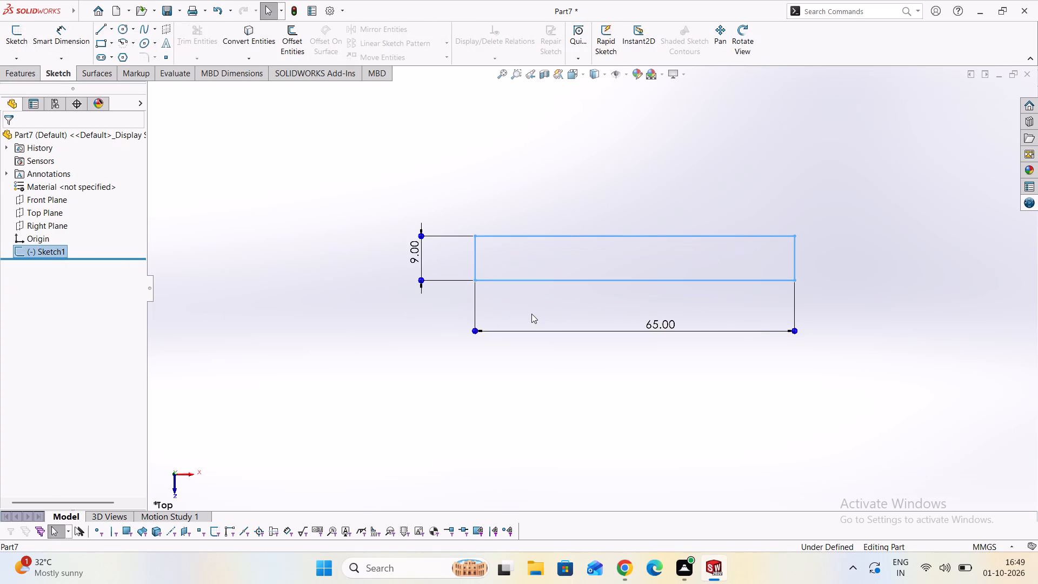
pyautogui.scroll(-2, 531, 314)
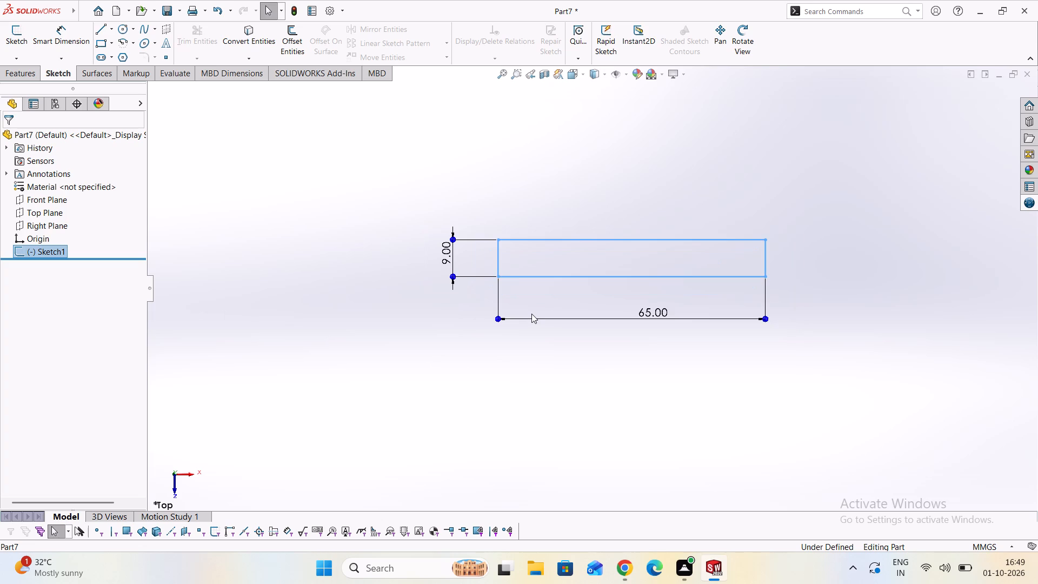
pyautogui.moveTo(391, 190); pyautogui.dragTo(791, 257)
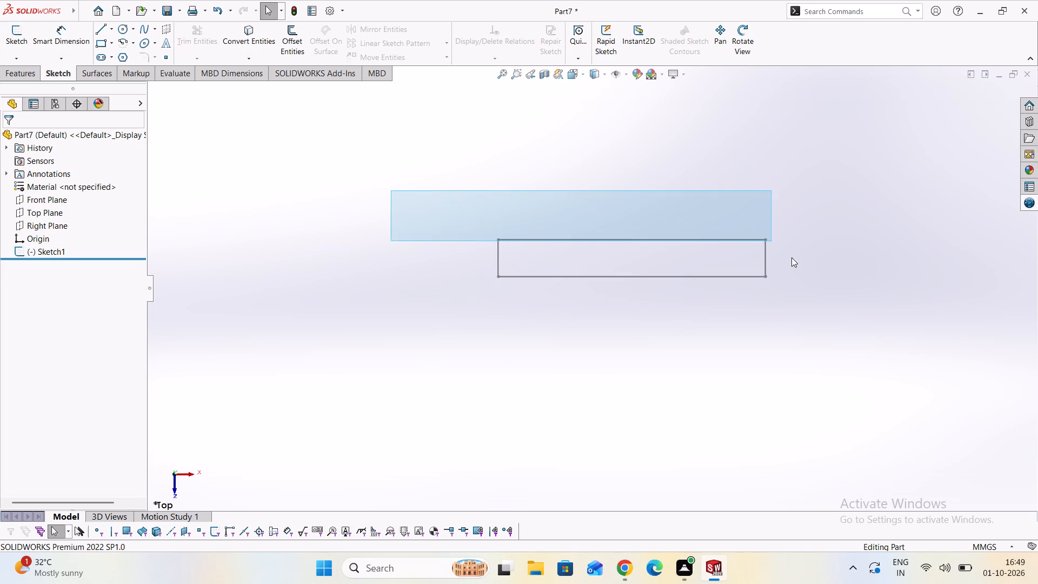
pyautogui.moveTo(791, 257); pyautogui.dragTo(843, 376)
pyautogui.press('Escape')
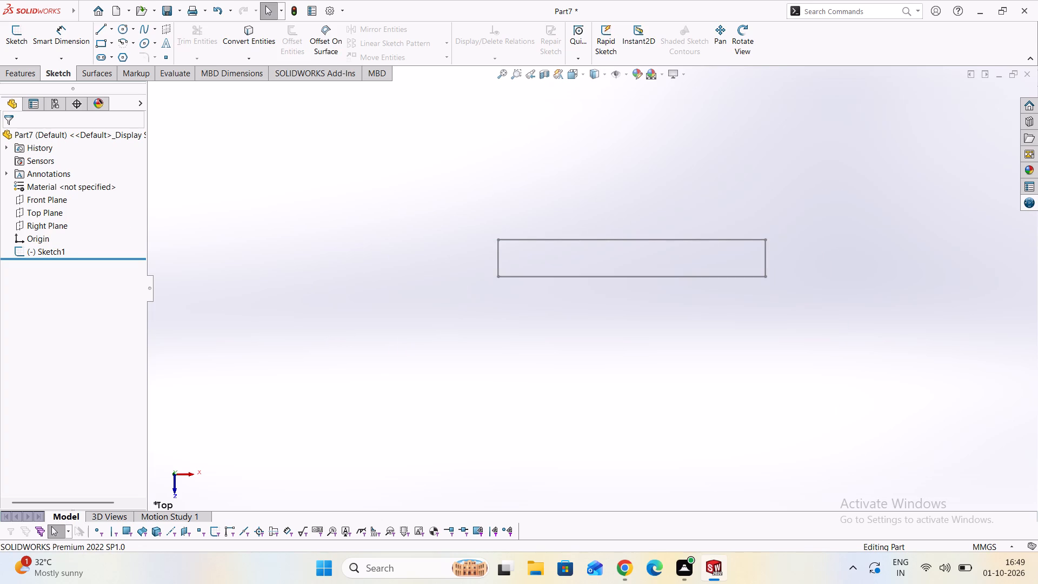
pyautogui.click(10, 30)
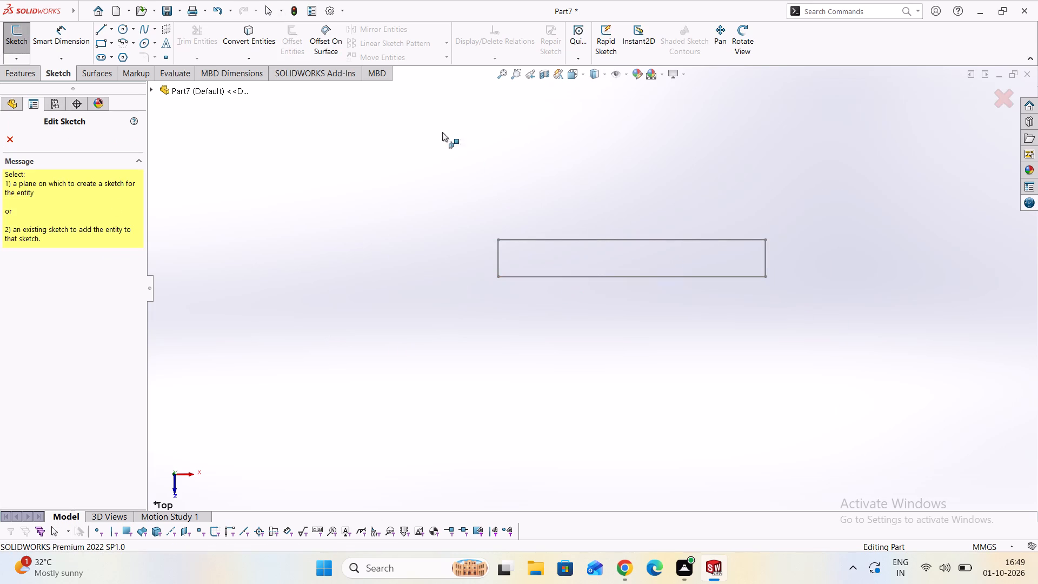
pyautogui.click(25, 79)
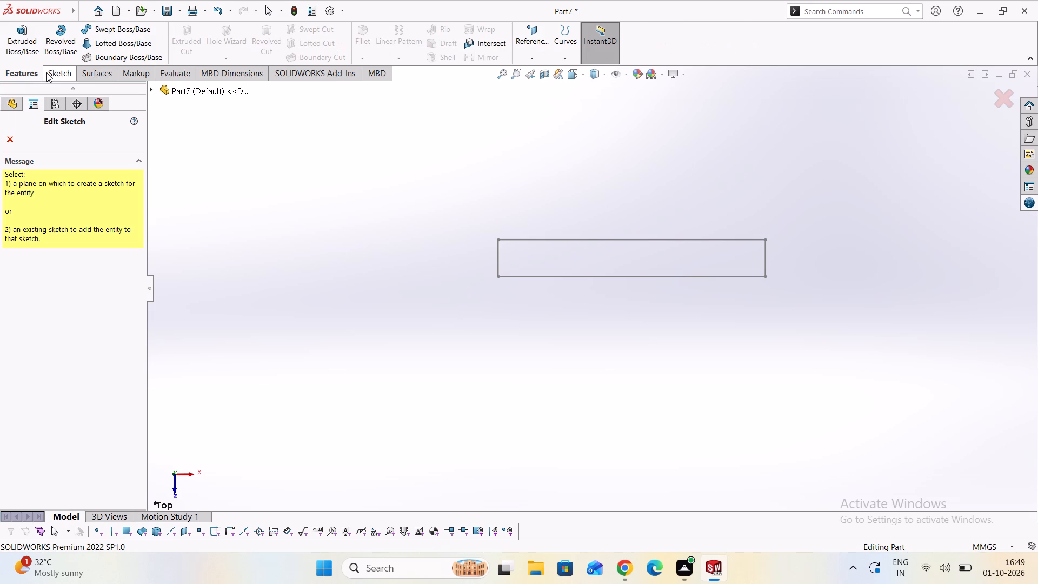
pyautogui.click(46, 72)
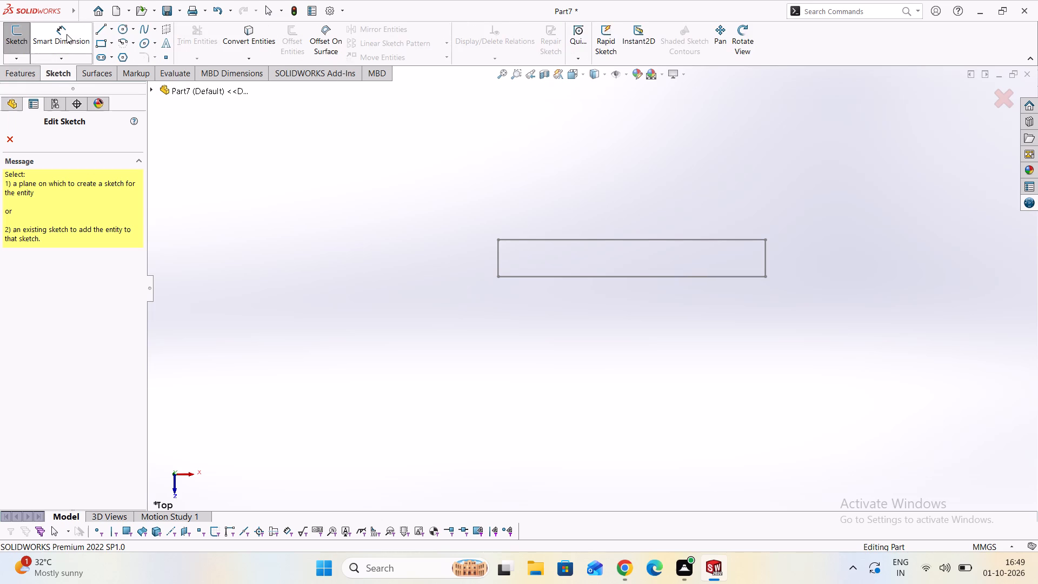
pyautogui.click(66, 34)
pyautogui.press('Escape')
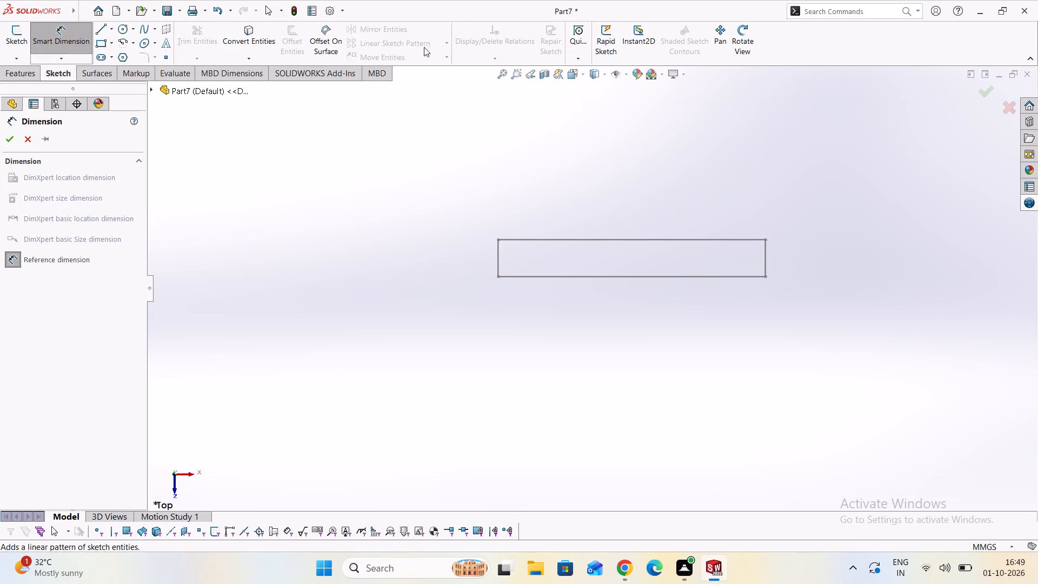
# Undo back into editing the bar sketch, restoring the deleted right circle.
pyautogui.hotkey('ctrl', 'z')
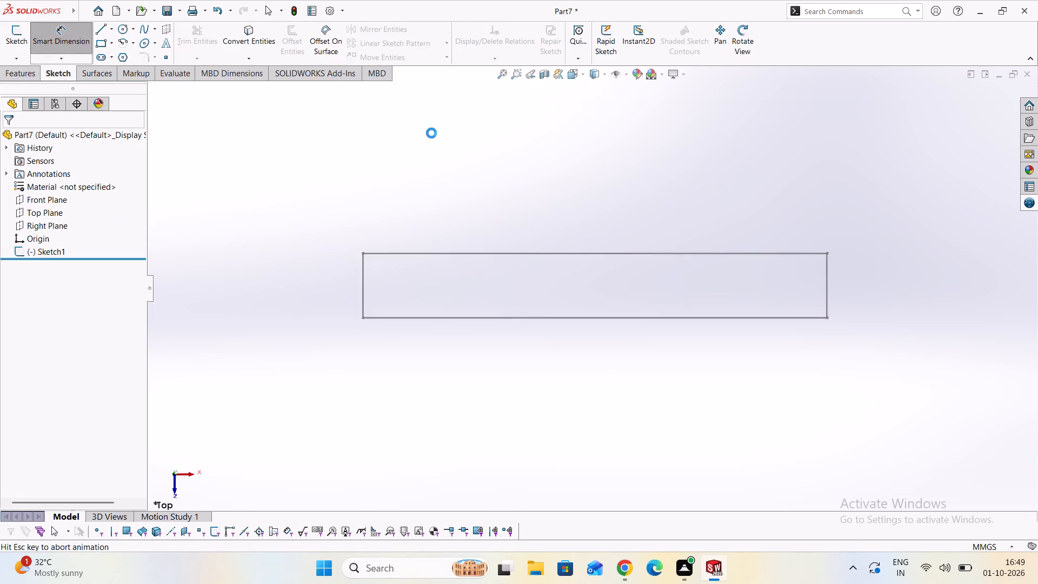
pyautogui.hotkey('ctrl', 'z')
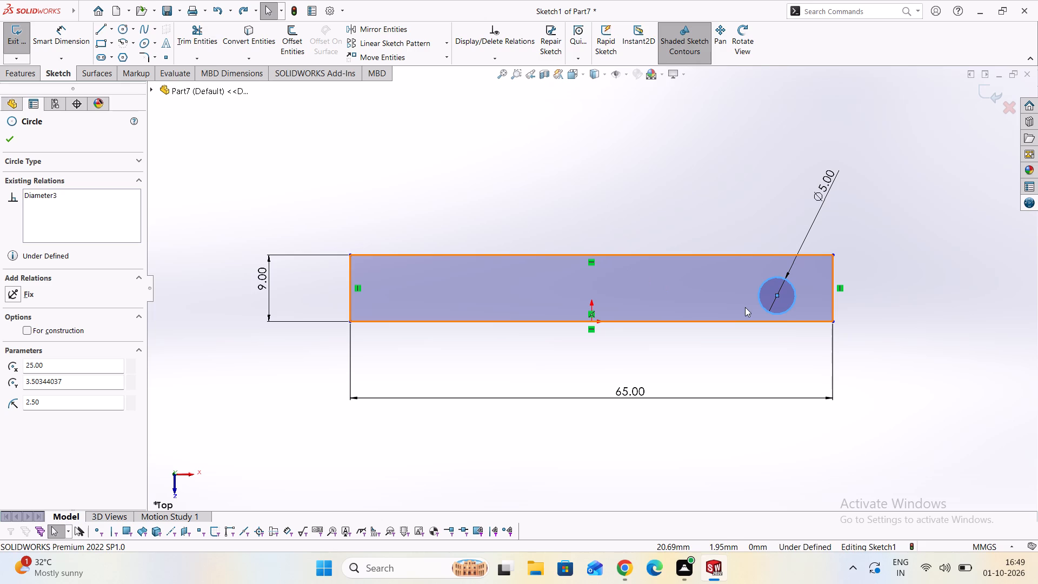
# Delete the 5 mm diameter dimension of the right circle in the bar sketch.
pyautogui.rightClick(757, 302)
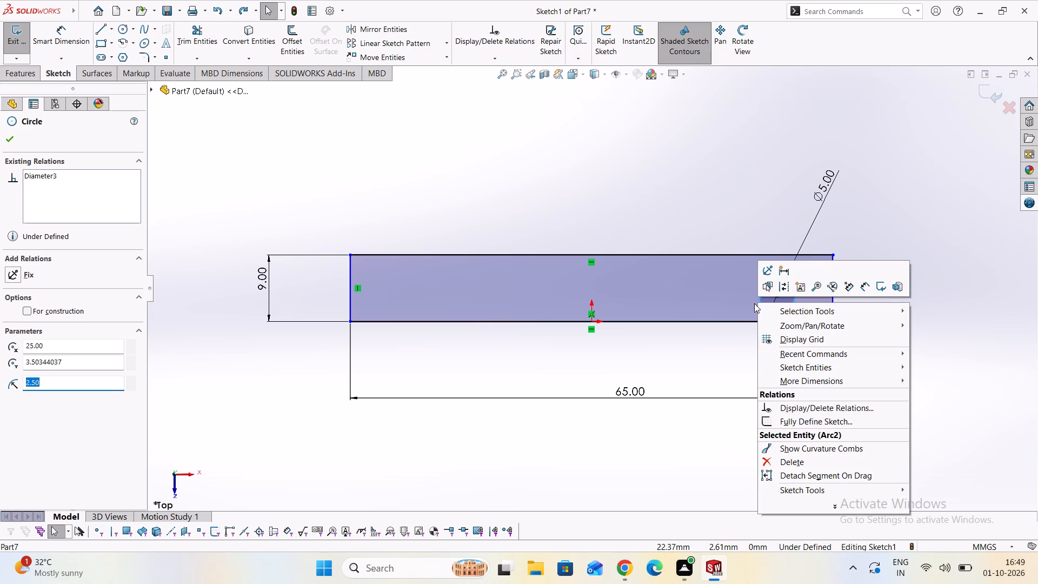
pyautogui.press('Escape')
pyautogui.click(811, 231)
pyautogui.rightClick(811, 231)
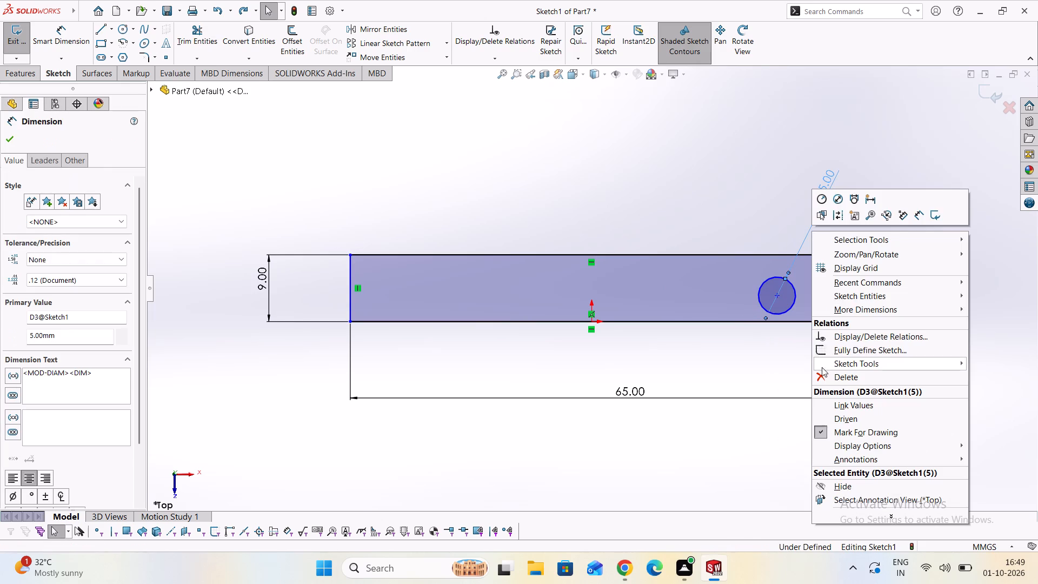
pyautogui.click(822, 372)
# Delete the remaining right-hand circle from the bar sketch.
pyautogui.rightClick(792, 310)
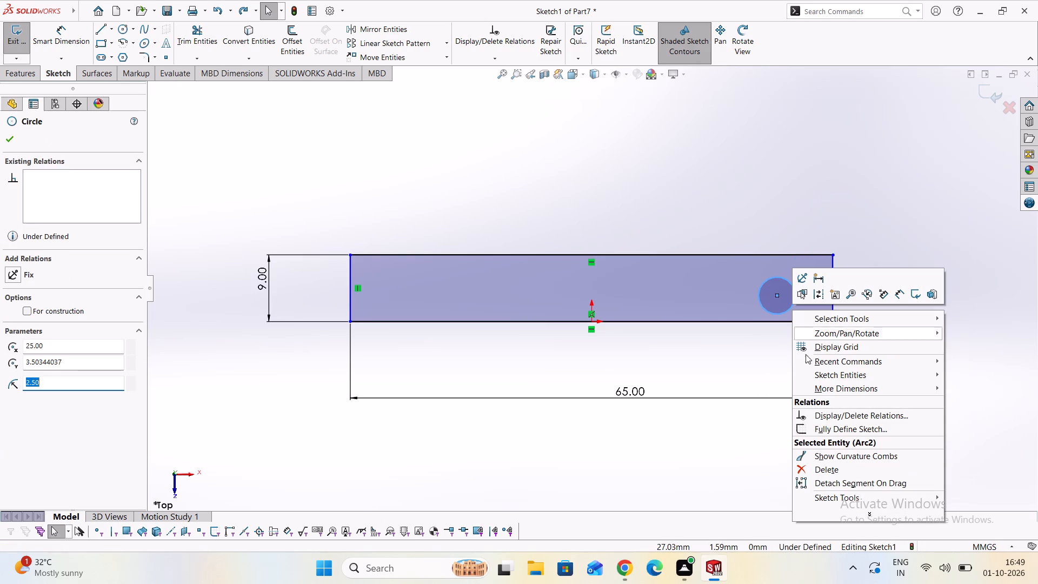
pyautogui.click(826, 467)
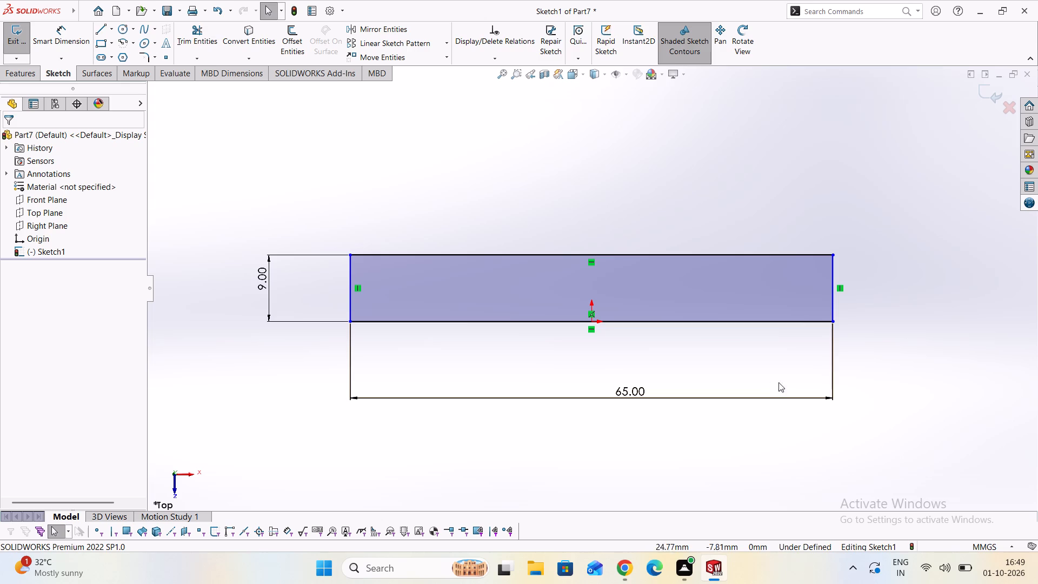
# Fully define the bar sketch, calculating relations and dimensions for all entities in it.
pyautogui.click(486, 56)
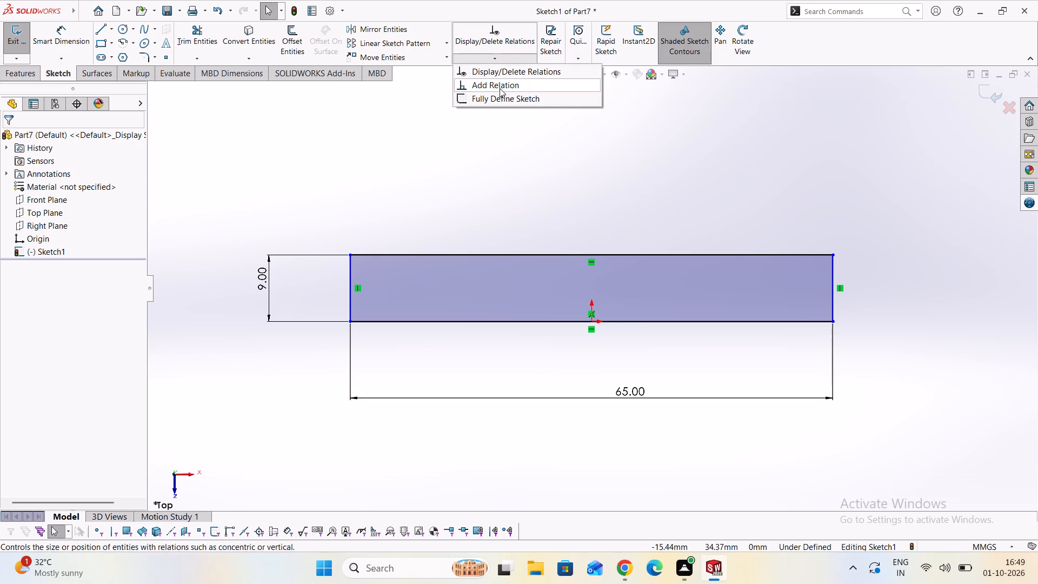
pyautogui.click(501, 94)
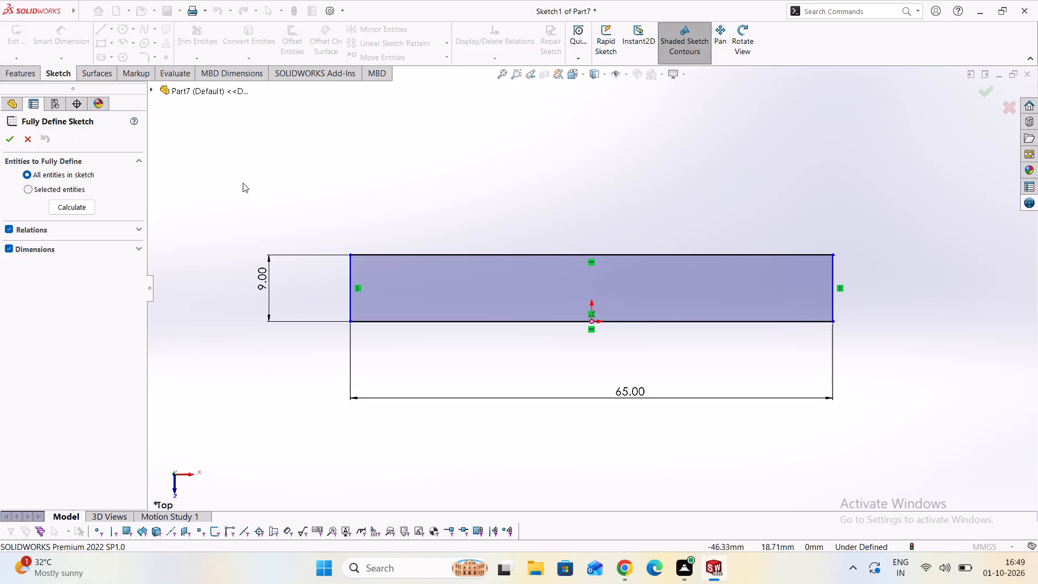
pyautogui.moveTo(240, 182); pyautogui.dragTo(886, 389)
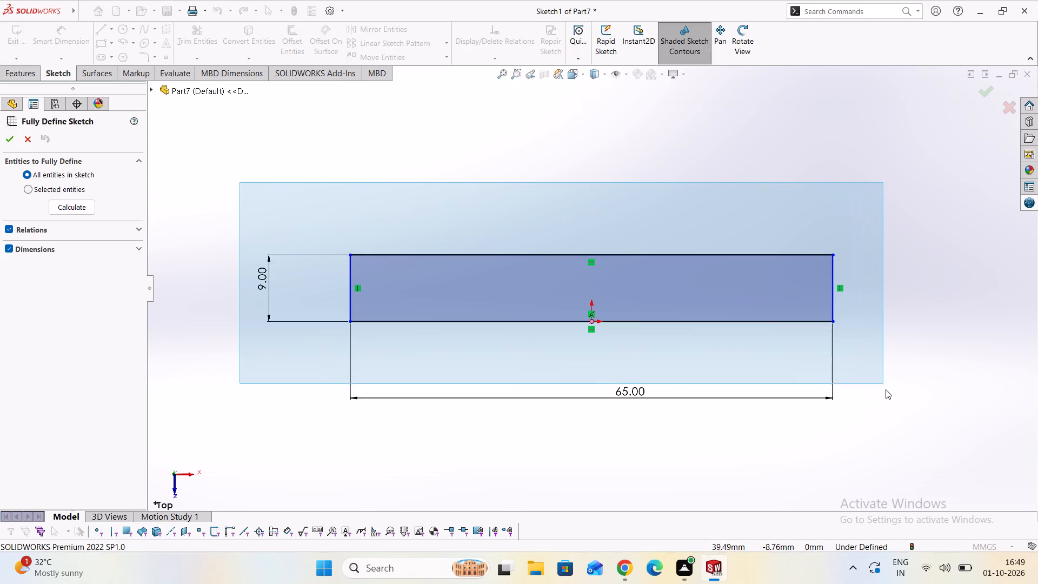
pyautogui.moveTo(886, 389); pyautogui.dragTo(909, 431)
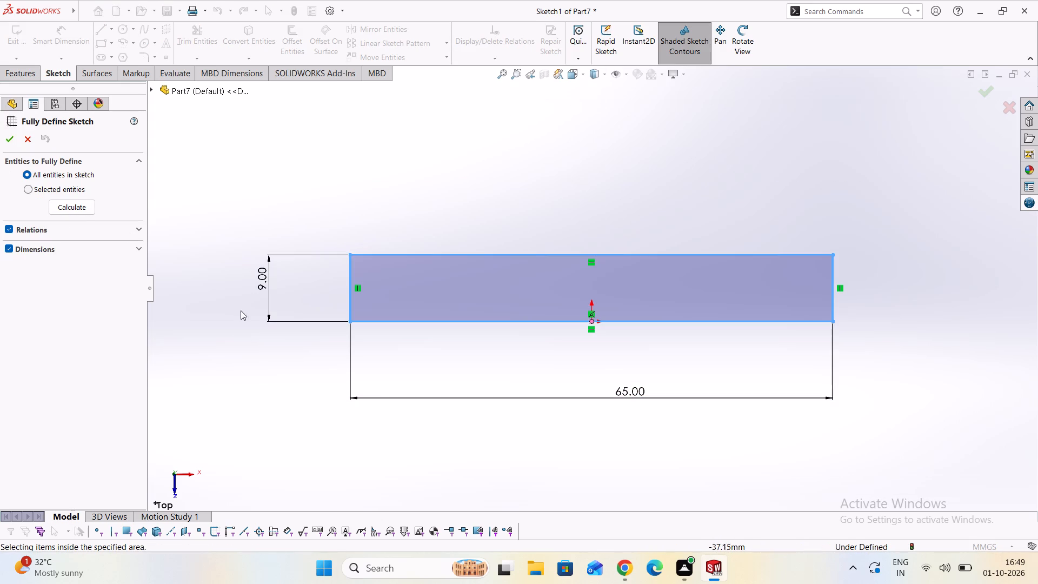
pyautogui.click(73, 208)
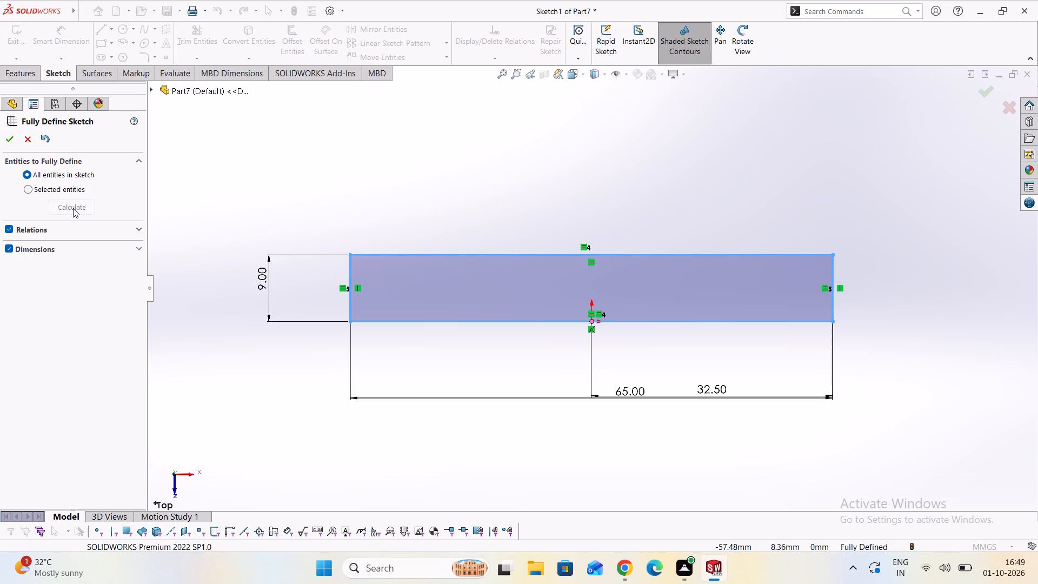
pyautogui.scroll(3, 714, 395)
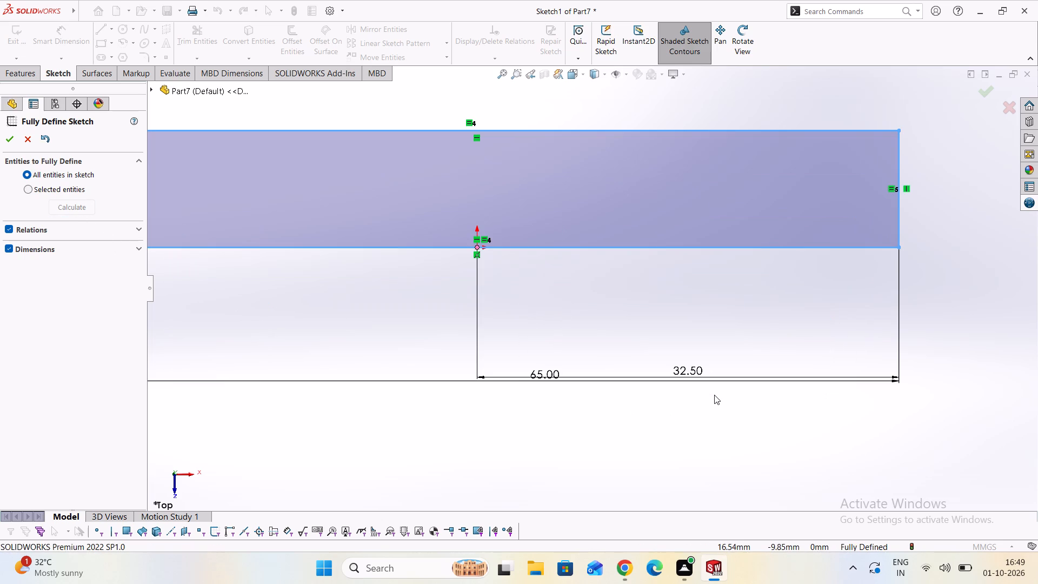
pyautogui.scroll(-3, 714, 395)
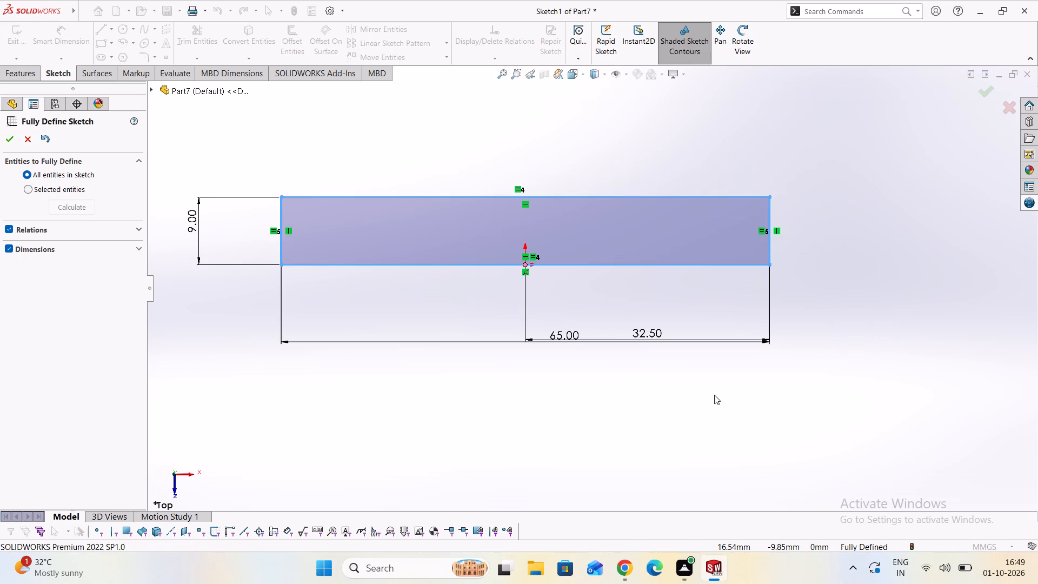
pyautogui.click(12, 141)
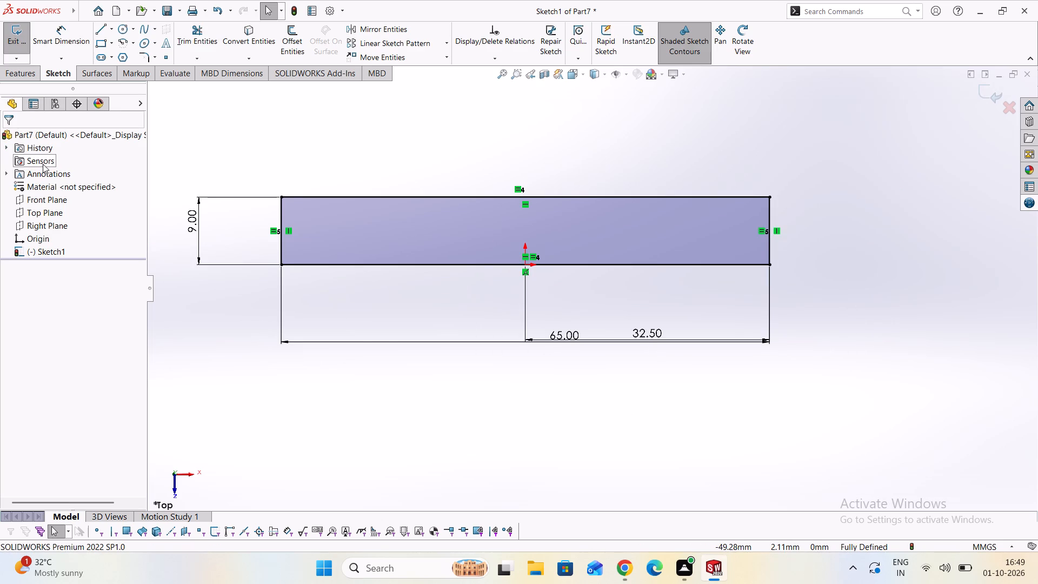
# Extrude the bar profile as a blind boss with a depth of 9 mm.
pyautogui.click(25, 79)
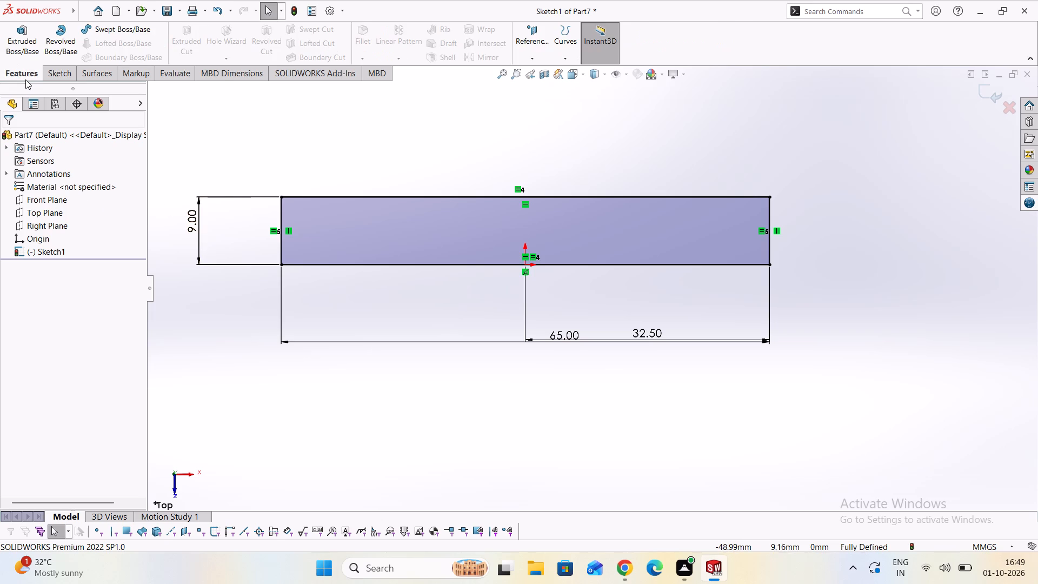
pyautogui.click(24, 42)
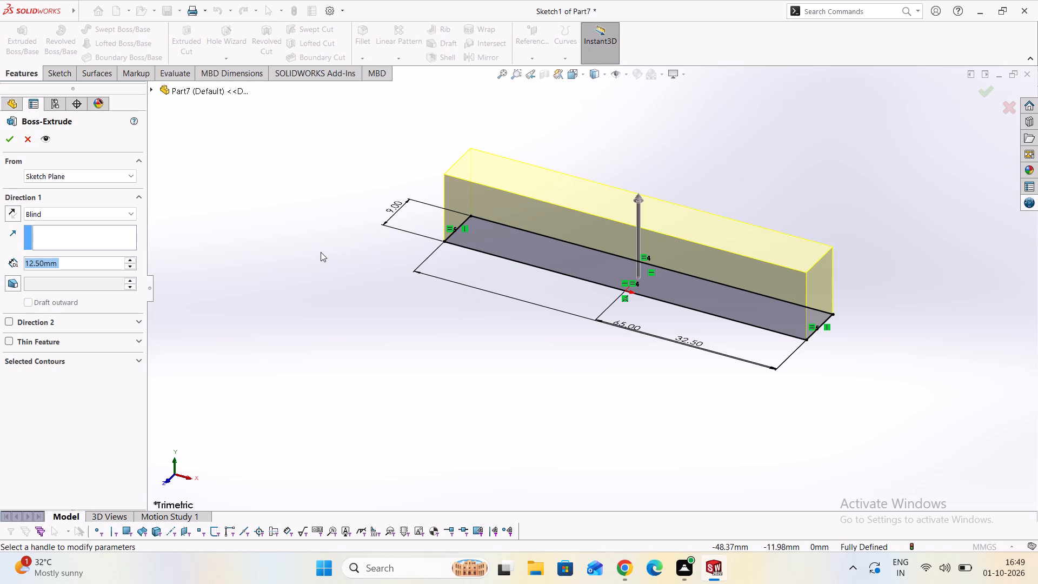
pyautogui.press('9')
pyautogui.press('Return')
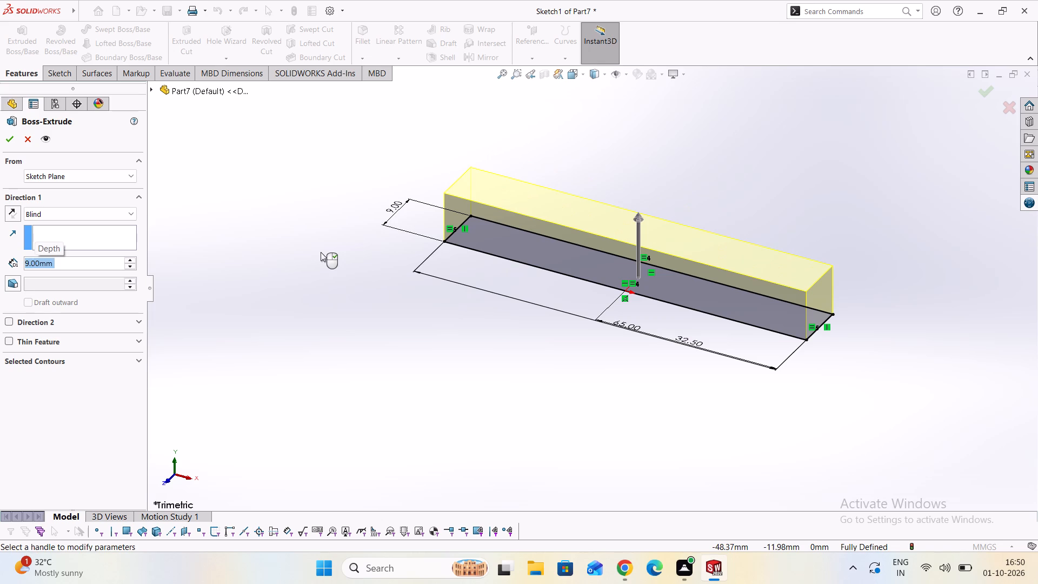
pyautogui.click(0, 138)
pyautogui.click(8, 139)
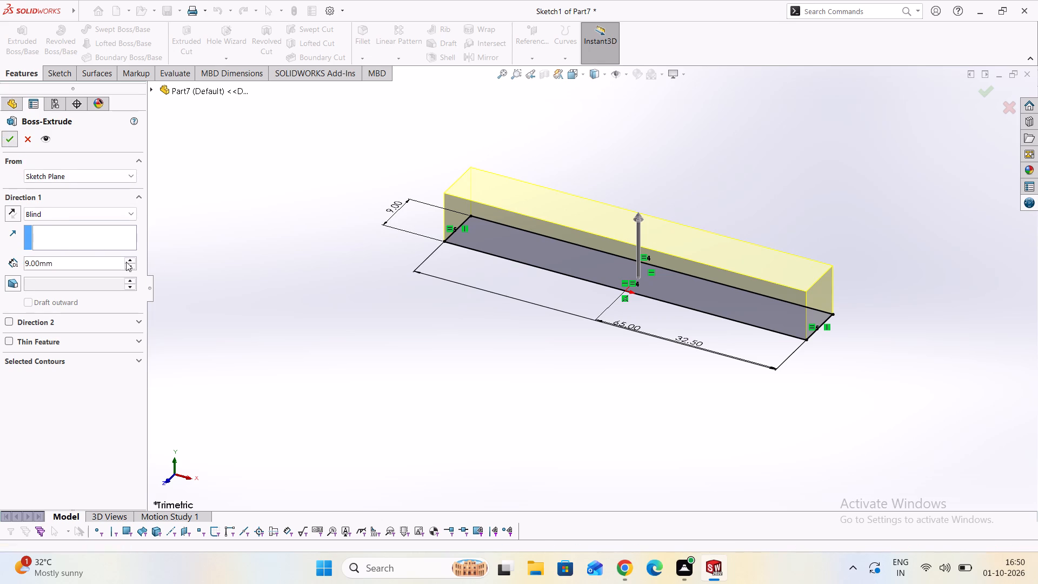
# Start a new sketch on the Top Plane and draw a circle of about 2.27 mm radius near the bar's left end.
pyautogui.scroll(-3, 377, 313)
pyautogui.moveTo(458, 329); pyautogui.dragTo(499, 507, button='middle')
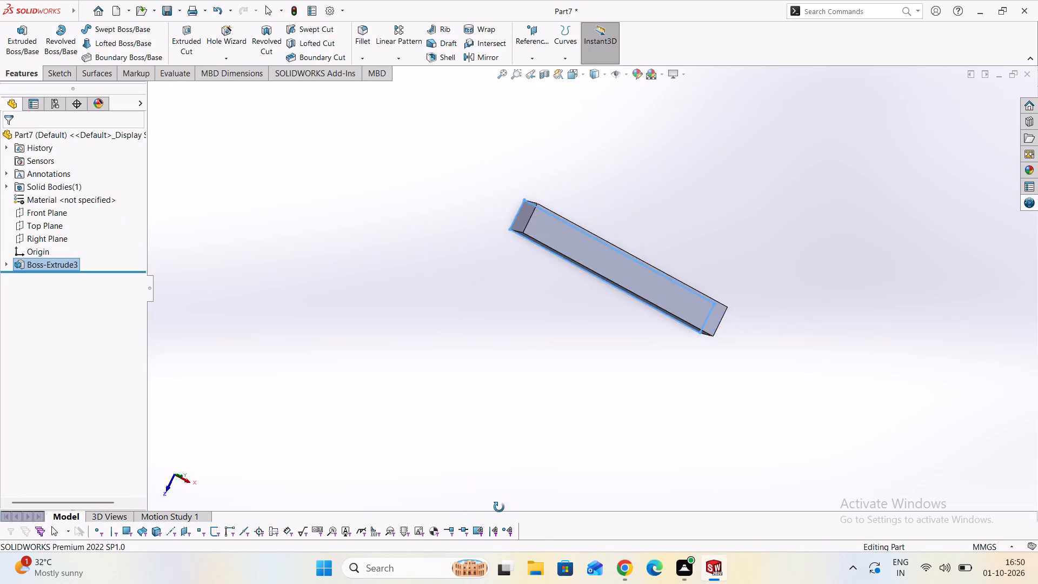
pyautogui.moveTo(499, 507); pyautogui.dragTo(426, 490, button='middle')
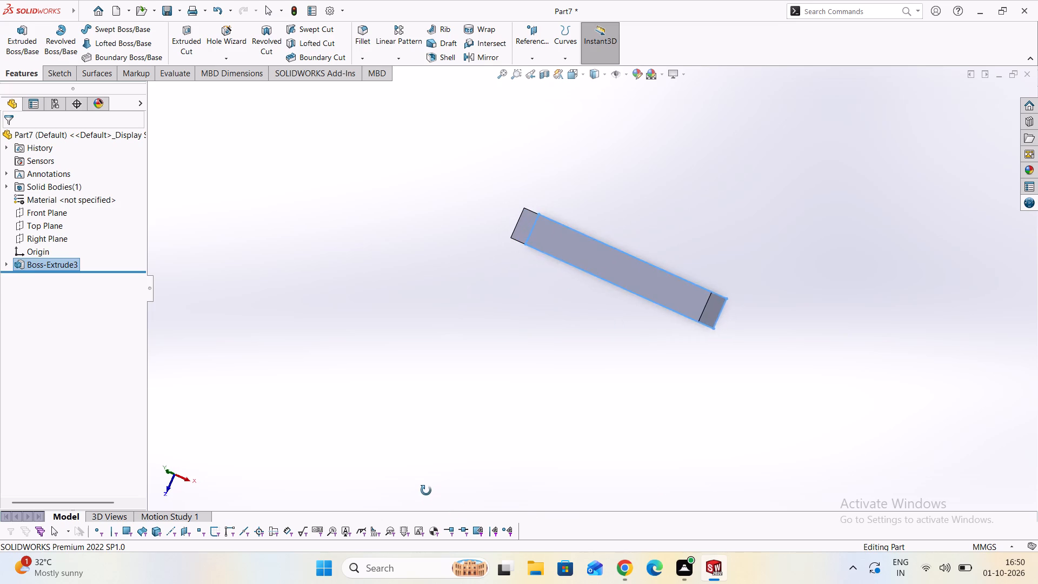
pyautogui.moveTo(426, 490); pyautogui.dragTo(462, 529, button='middle')
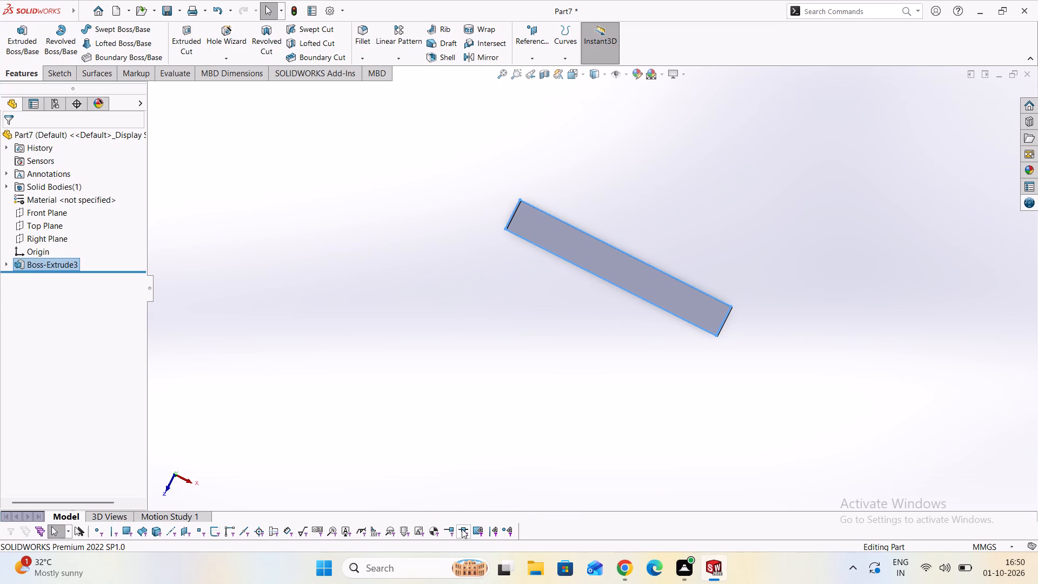
pyautogui.click(54, 229)
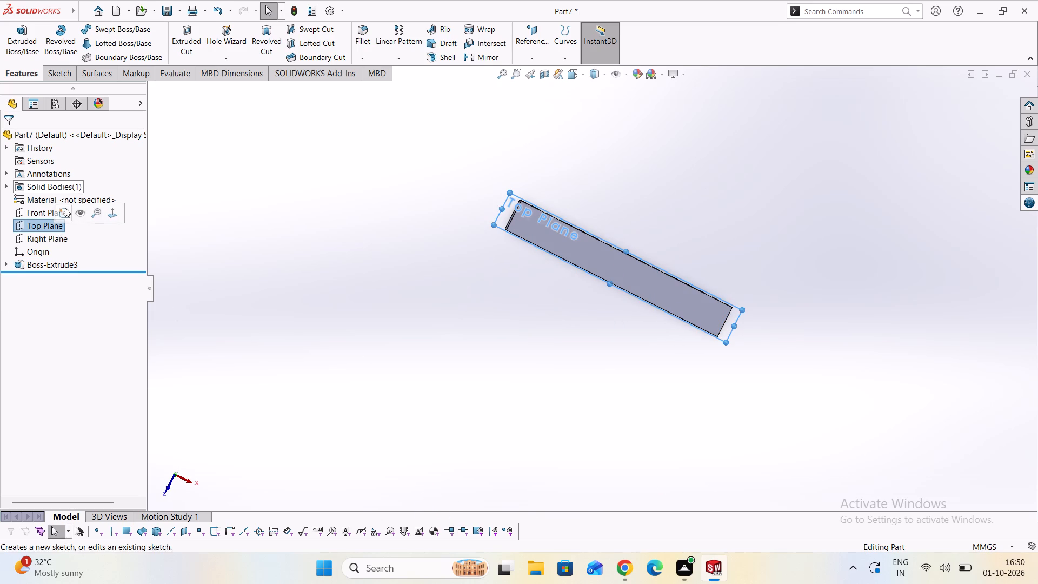
pyautogui.click(63, 210)
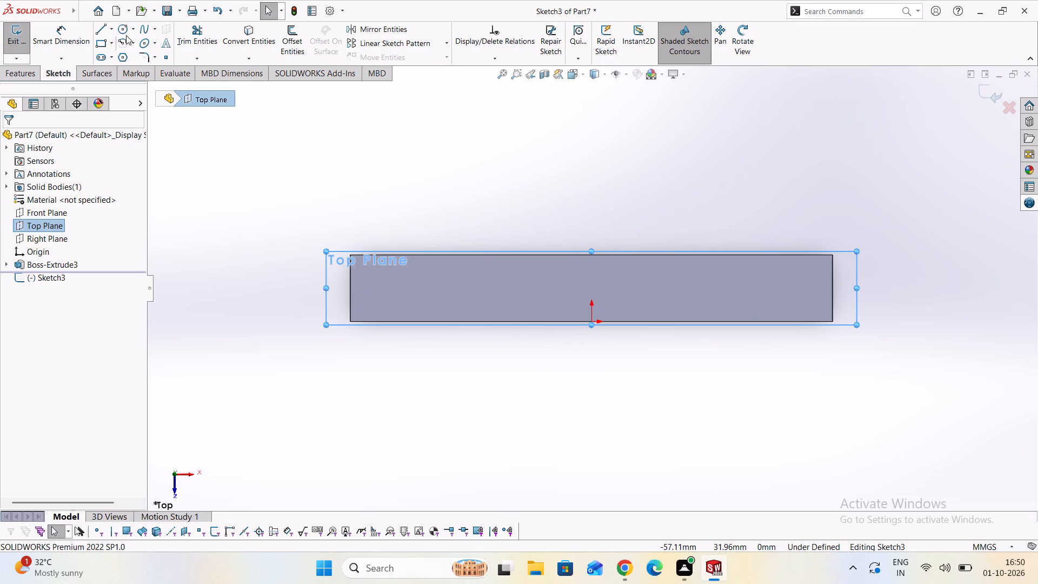
pyautogui.click(123, 29)
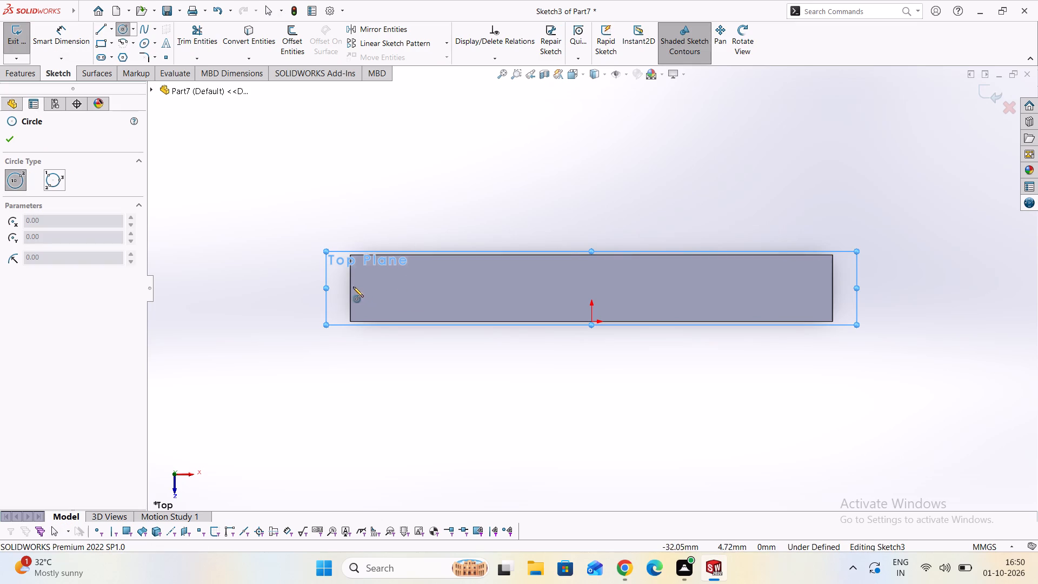
pyautogui.click(399, 290)
pyautogui.click(411, 279)
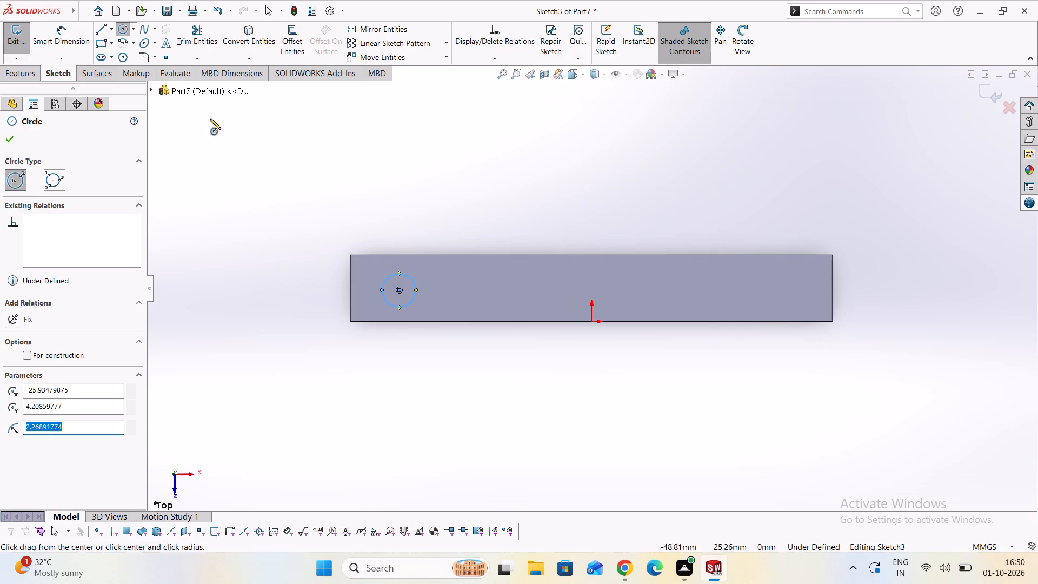
# Dimension the circle's centre 4.5 mm from the bar's lower long edge.
pyautogui.click(61, 35)
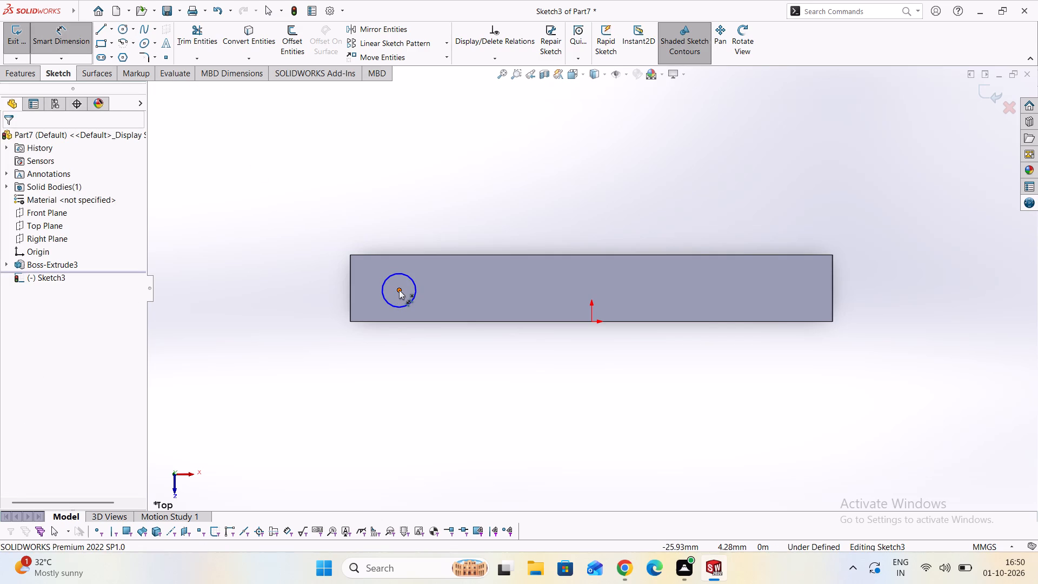
pyautogui.click(399, 290)
pyautogui.click(398, 322)
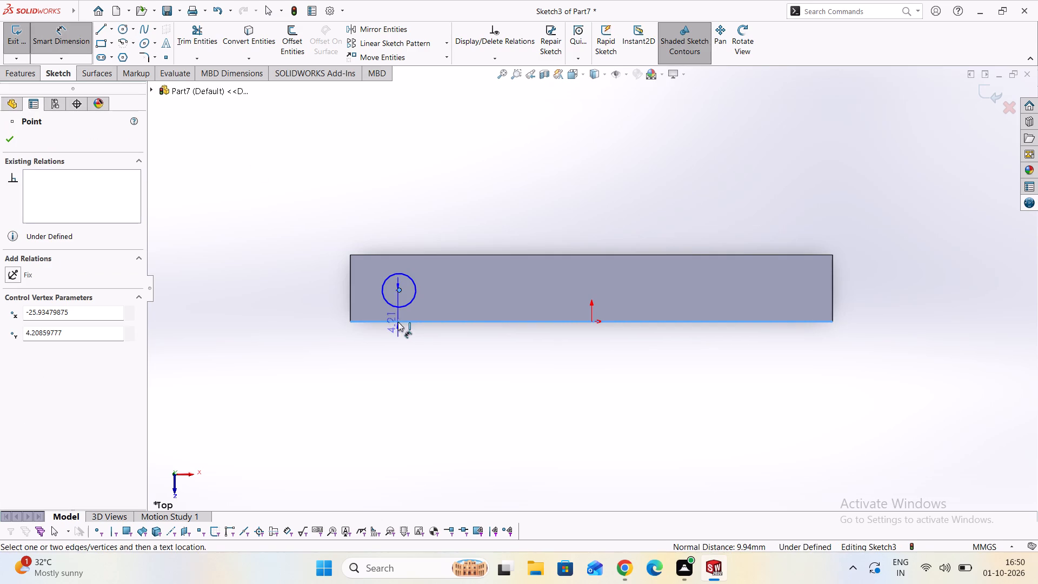
pyautogui.click(276, 306)
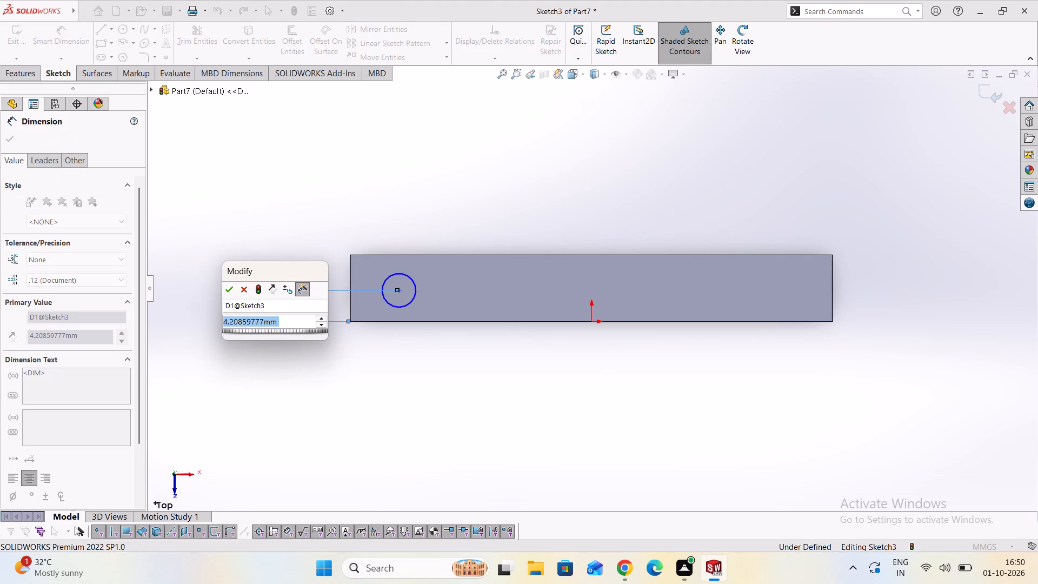
pyautogui.write('4.5')
pyautogui.press('Return')
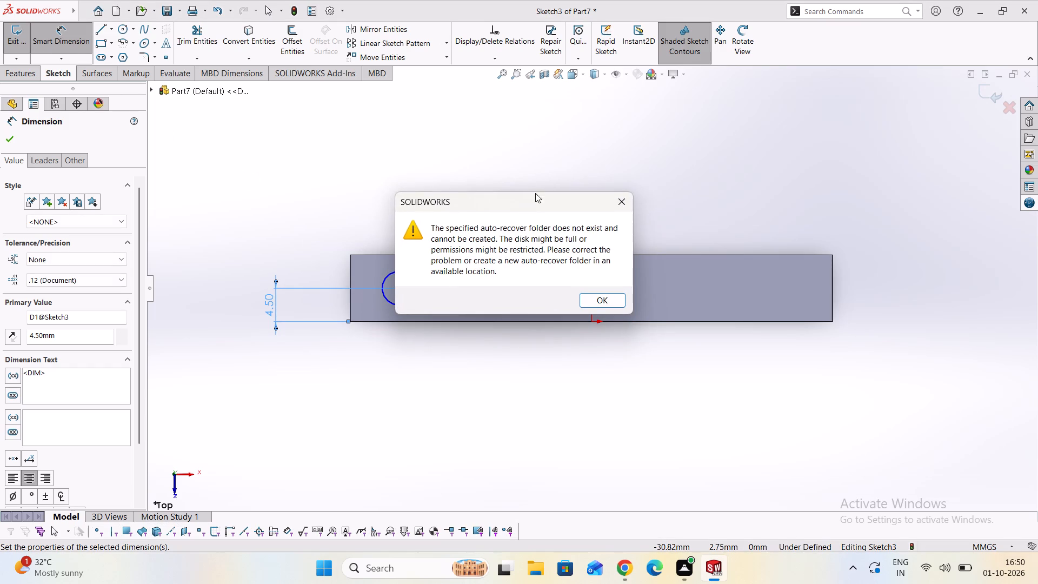
pyautogui.click(619, 200)
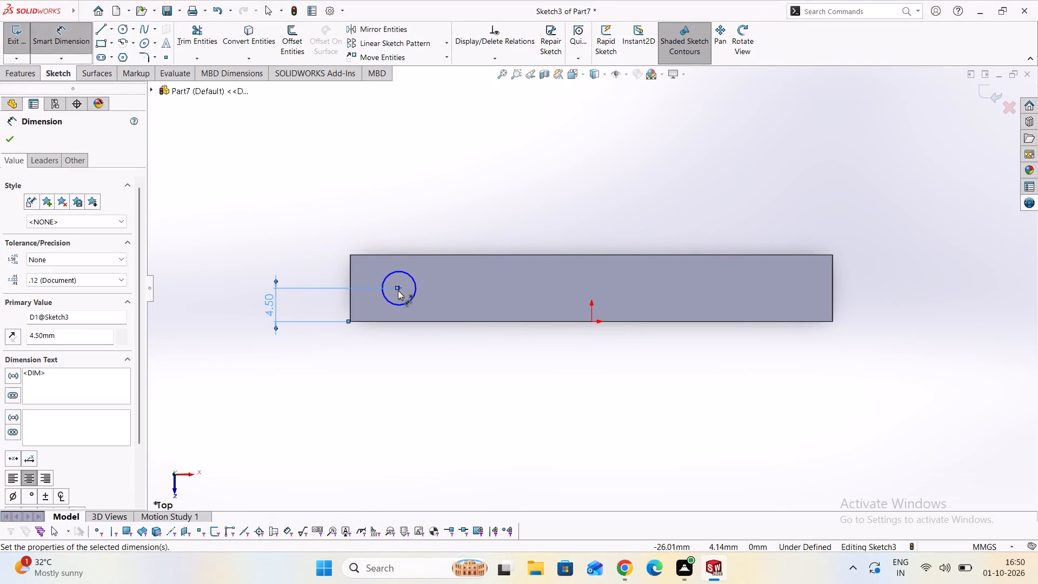
# Dimension the circle's centre 7.5 mm from the bar's left end edge.
pyautogui.scroll(5, 397, 291)
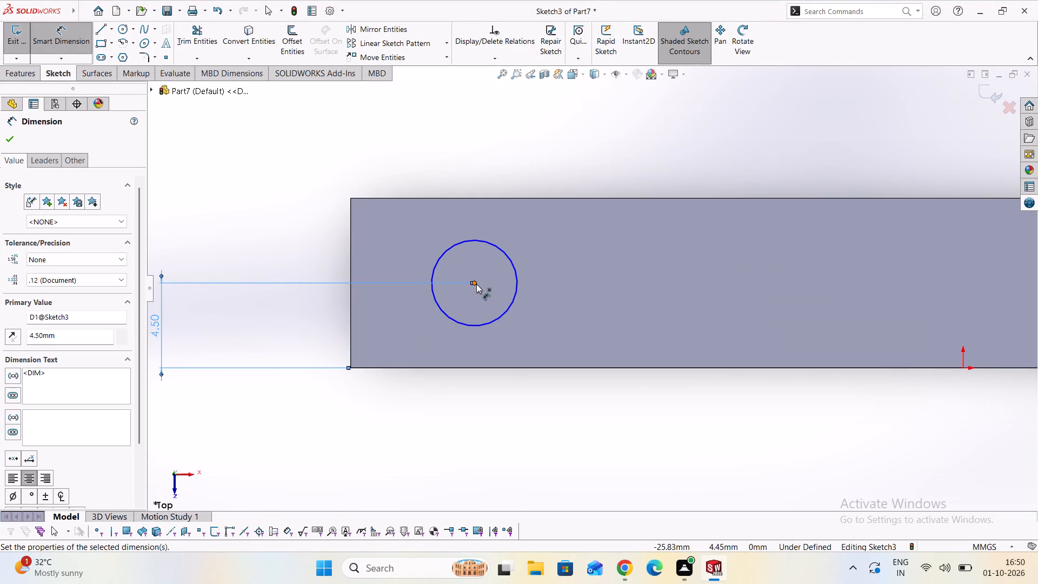
pyautogui.click(476, 284)
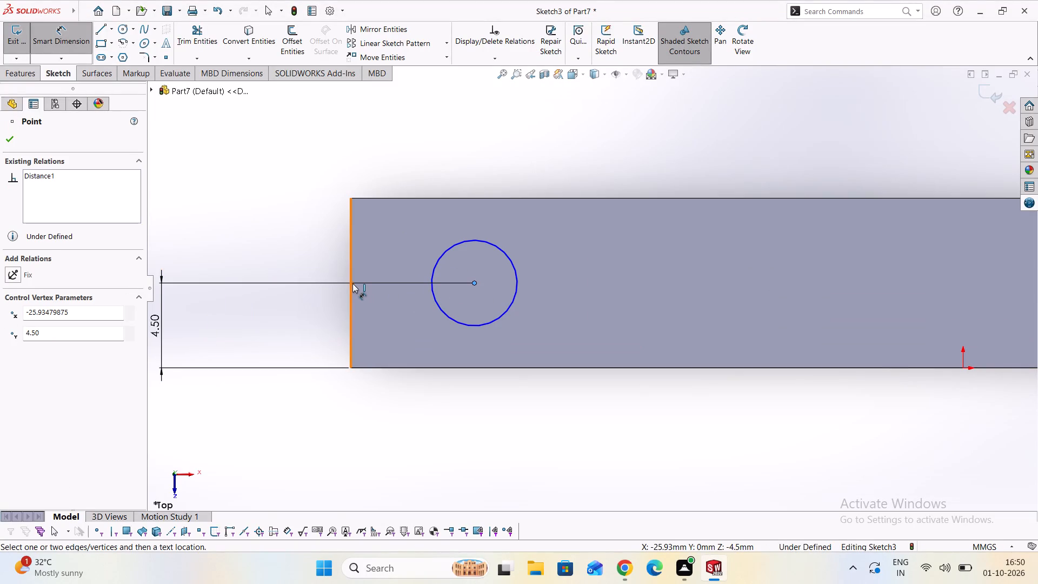
pyautogui.click(351, 283)
pyautogui.click(372, 144)
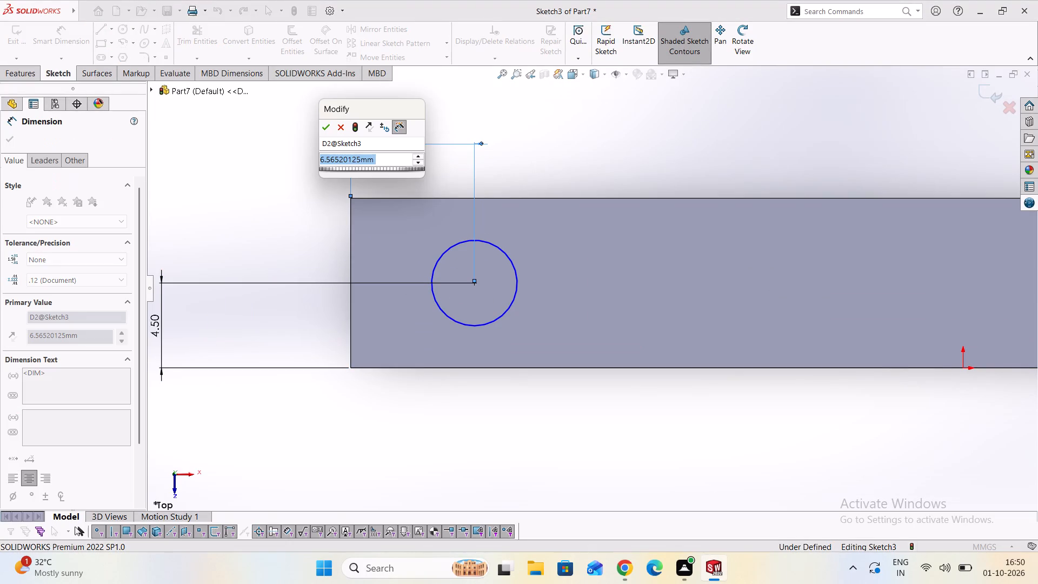
pyautogui.write('7.5')
pyautogui.press('Return')
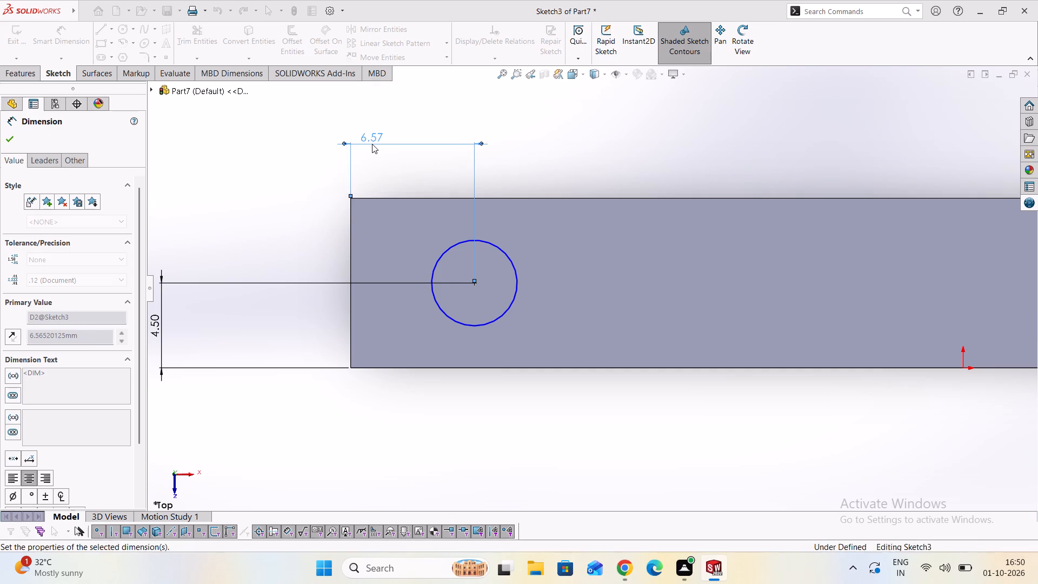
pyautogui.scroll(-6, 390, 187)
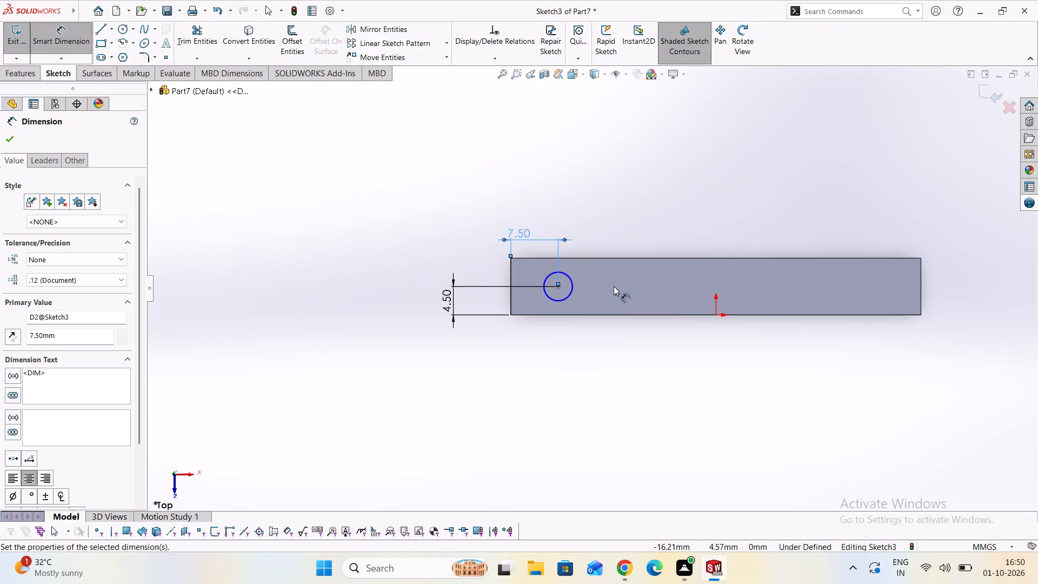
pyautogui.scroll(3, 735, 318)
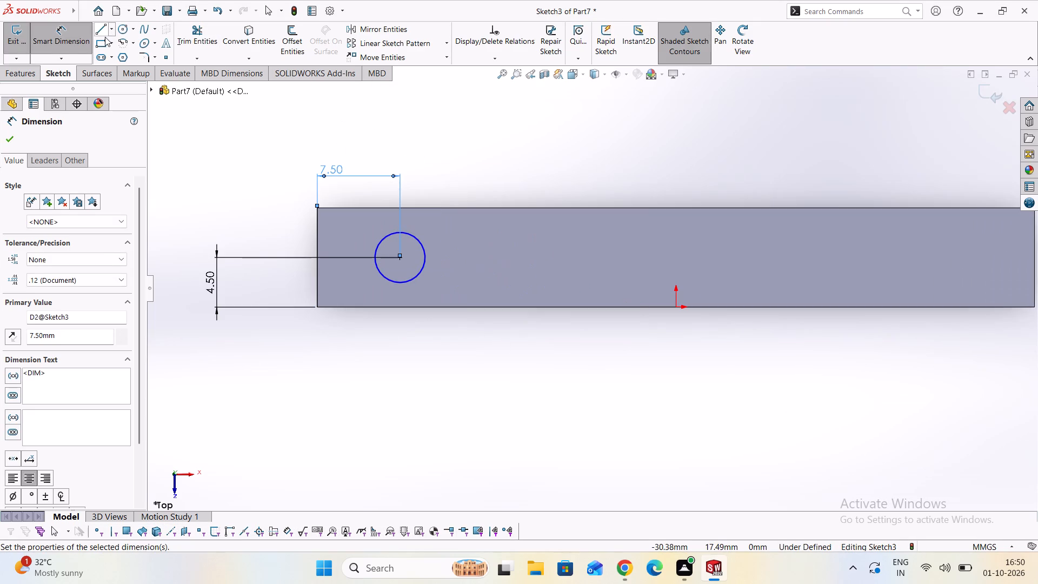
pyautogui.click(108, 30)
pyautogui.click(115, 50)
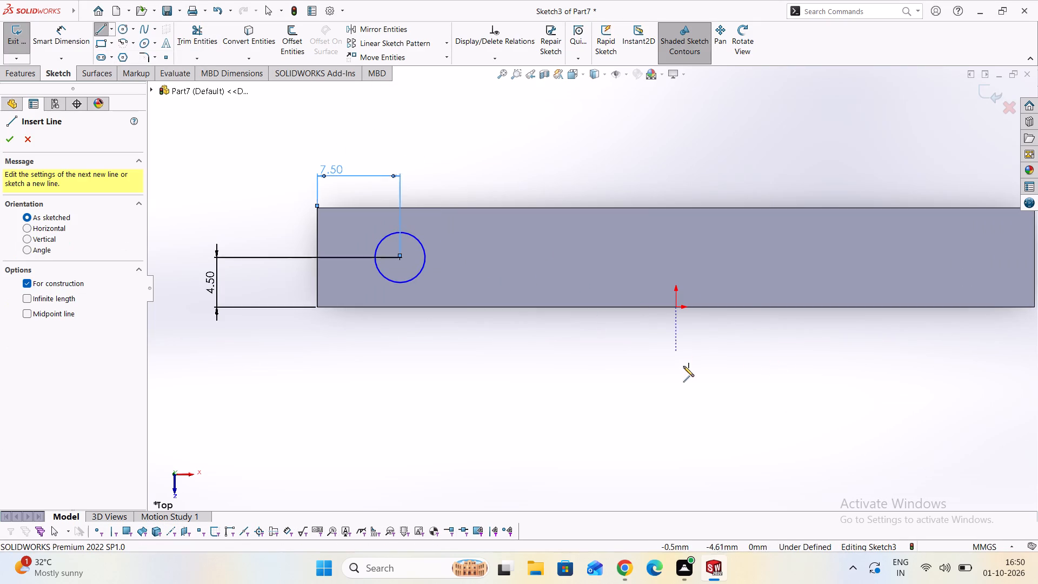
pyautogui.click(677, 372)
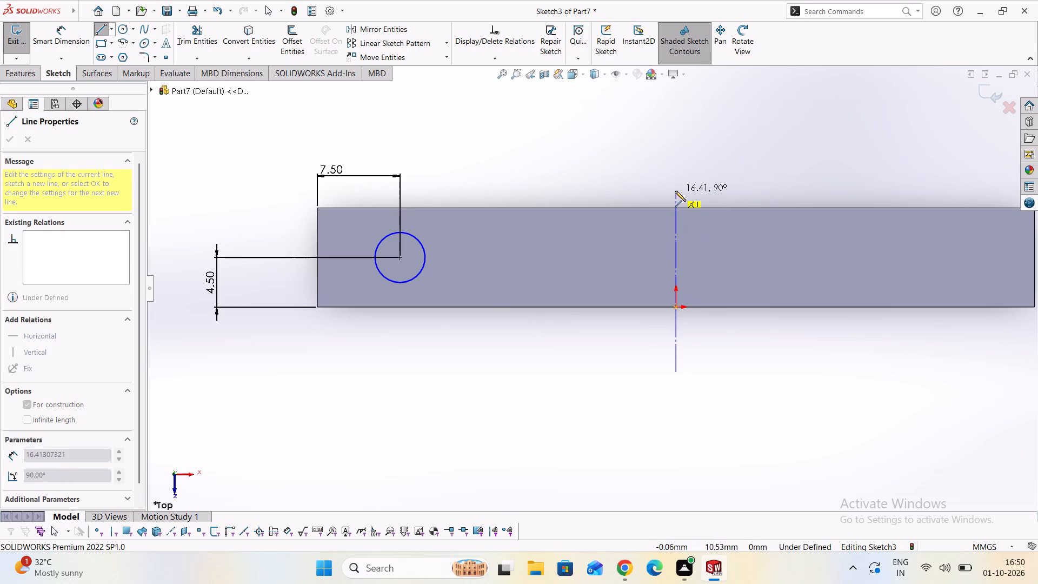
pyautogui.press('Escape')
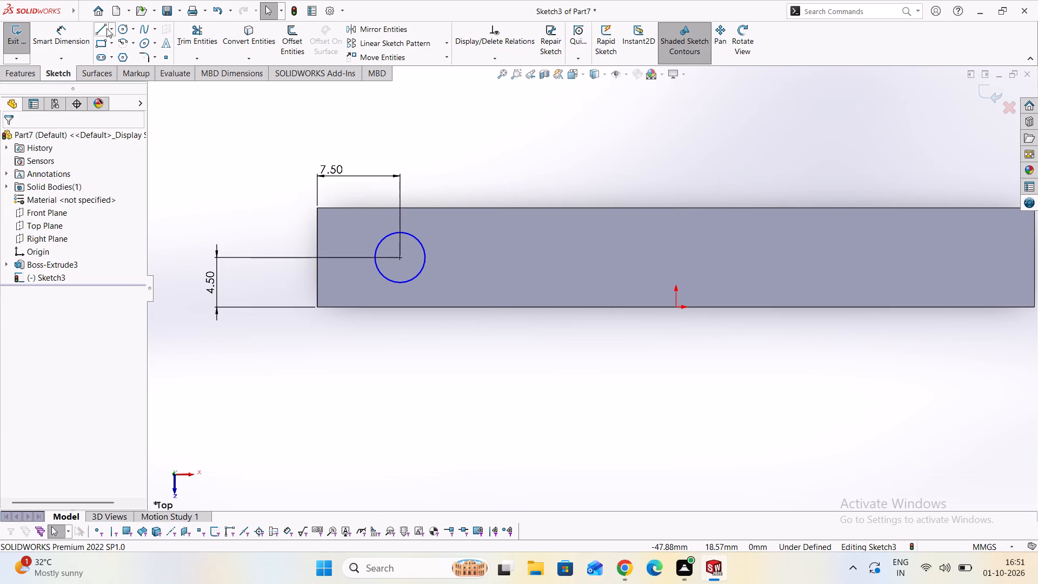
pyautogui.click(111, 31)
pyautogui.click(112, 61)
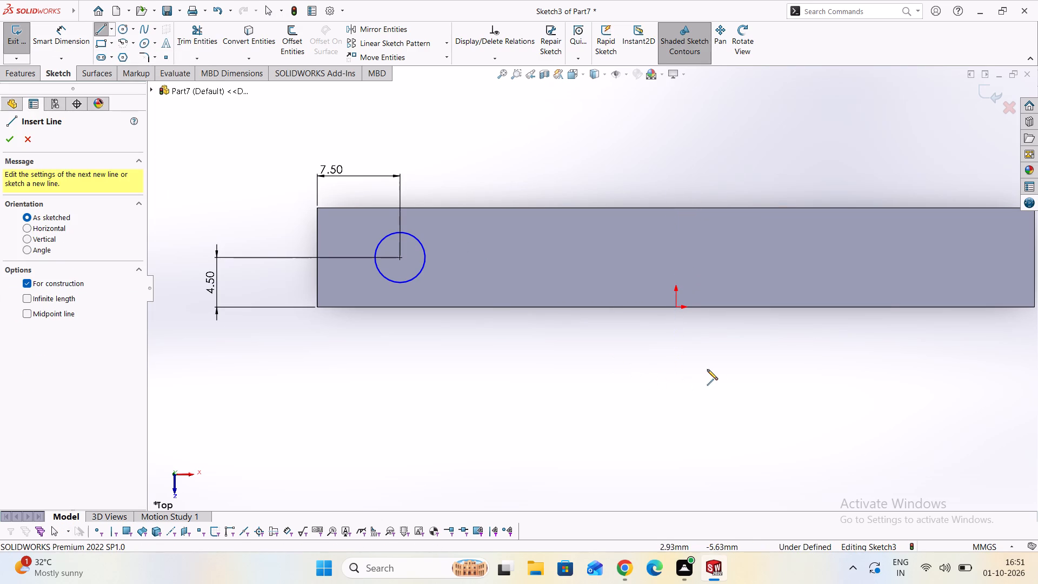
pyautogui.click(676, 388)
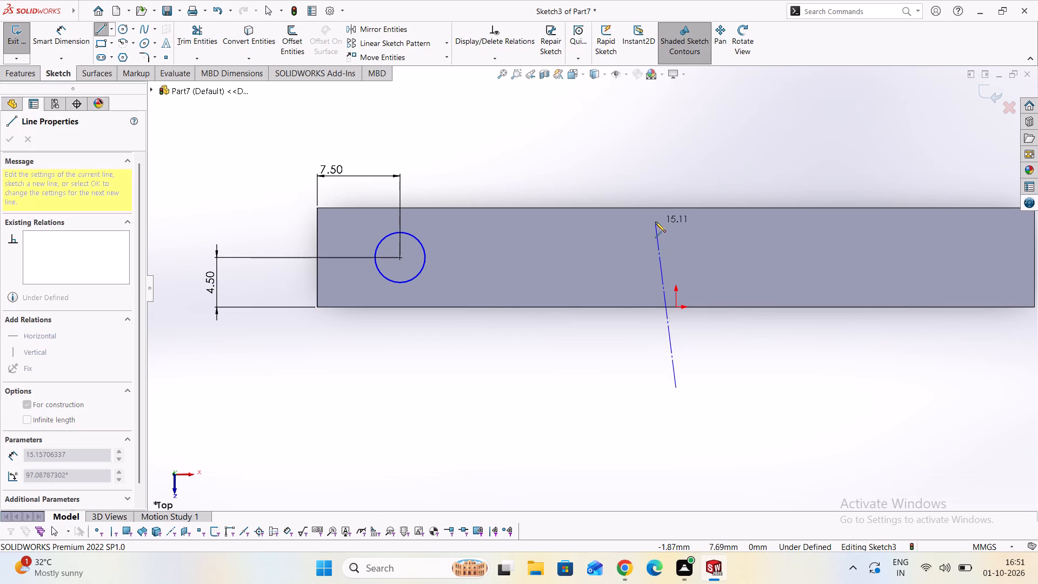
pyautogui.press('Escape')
# Draw a vertical centreline about 17 mm long through the origin, crossing both long edges of the bar.
pyautogui.click(111, 31)
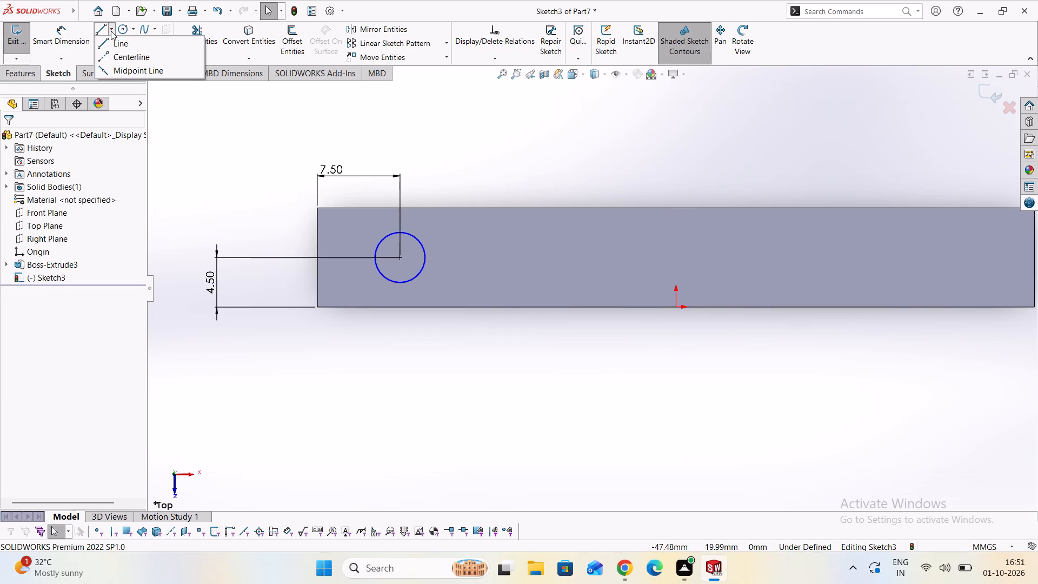
pyautogui.click(125, 56)
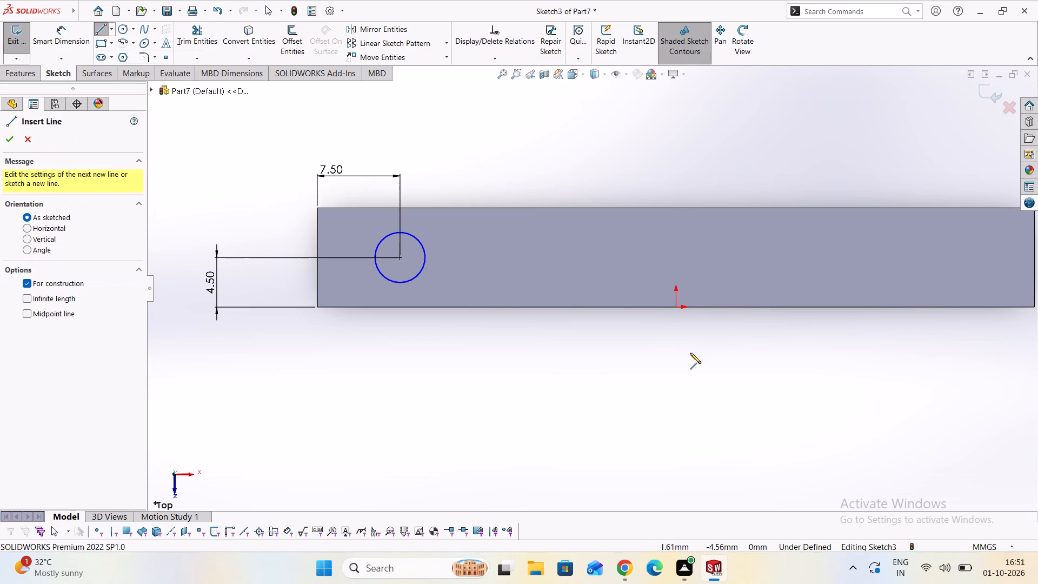
pyautogui.scroll(5, 675, 317)
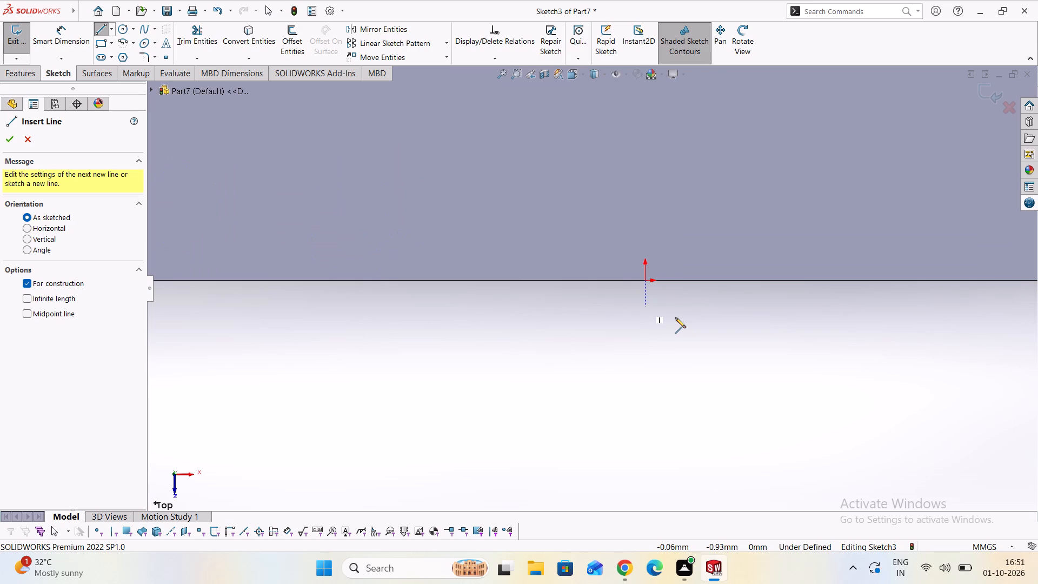
pyautogui.click(648, 442)
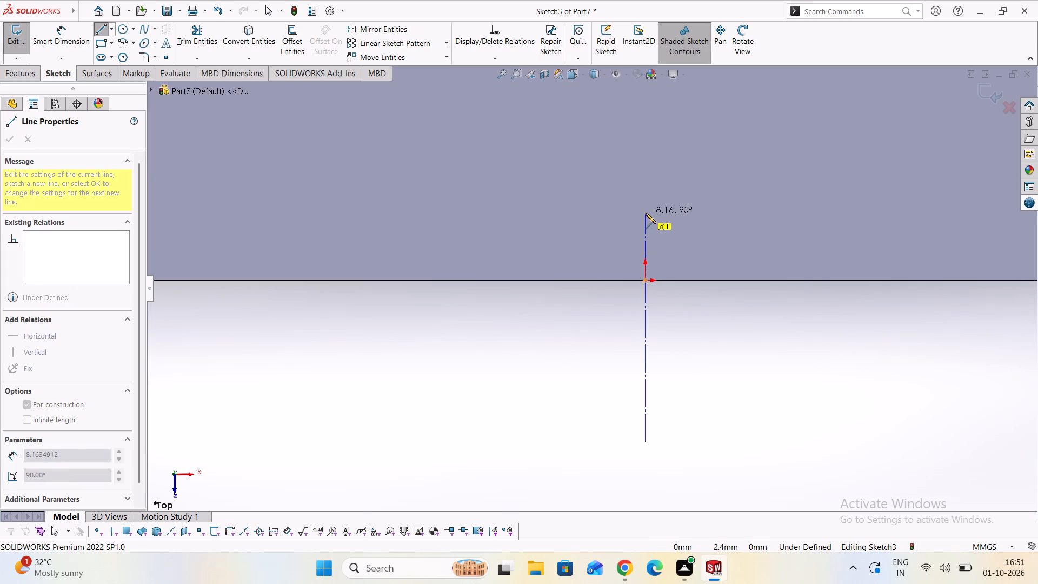
pyautogui.scroll(5, 646, 213)
pyautogui.scroll(-7, 646, 213)
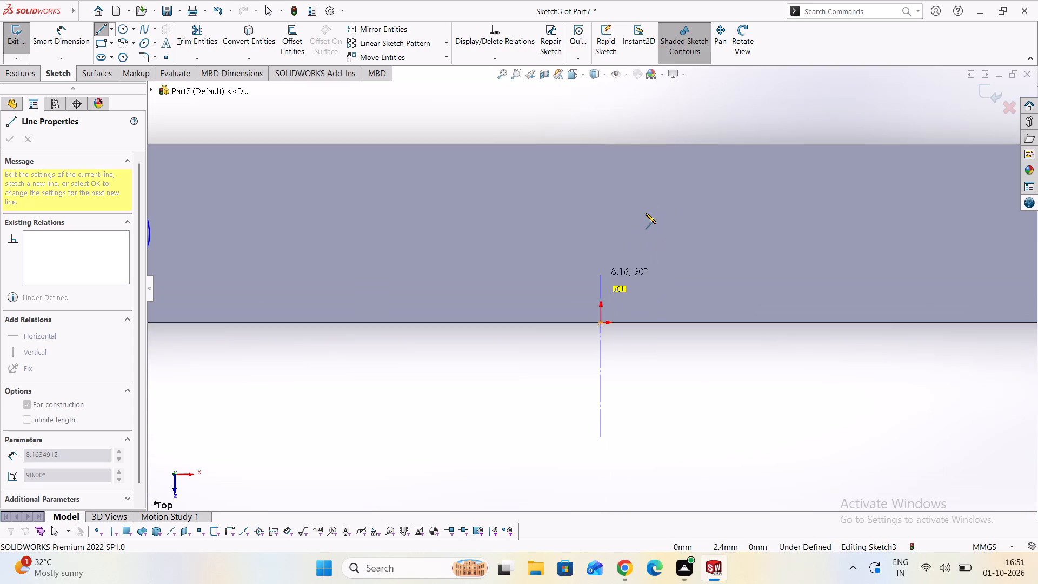
pyautogui.scroll(-2, 646, 213)
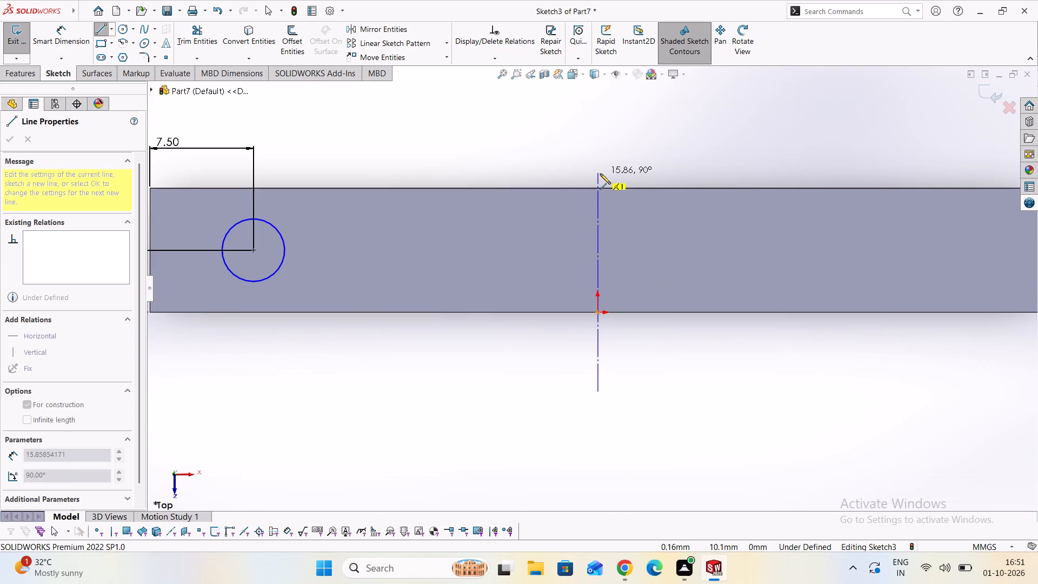
pyautogui.scroll(1, 600, 174)
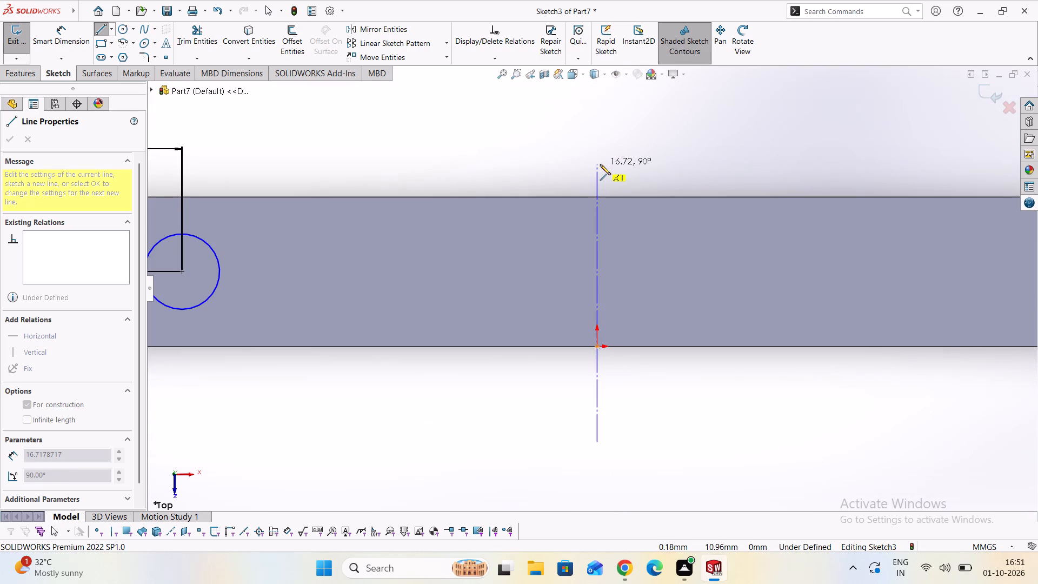
pyautogui.click(600, 160)
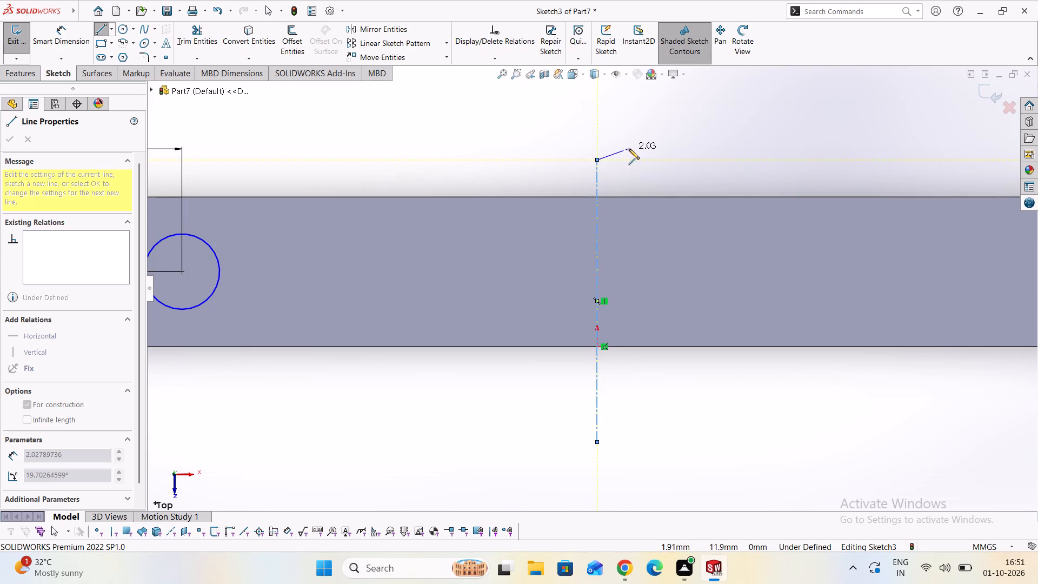
pyautogui.press('Escape')
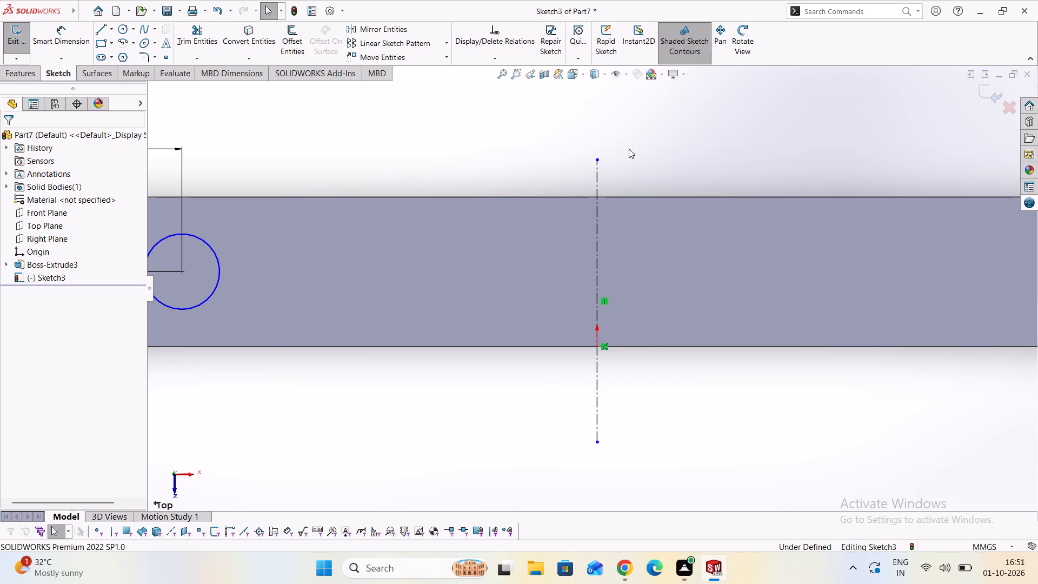
# Mirror the circle about the vertical centreline to the bar's other end and exit the sketch.
pyautogui.scroll(-3, 580, 178)
pyautogui.scroll(-5, 497, 210)
pyautogui.scroll(4, 567, 264)
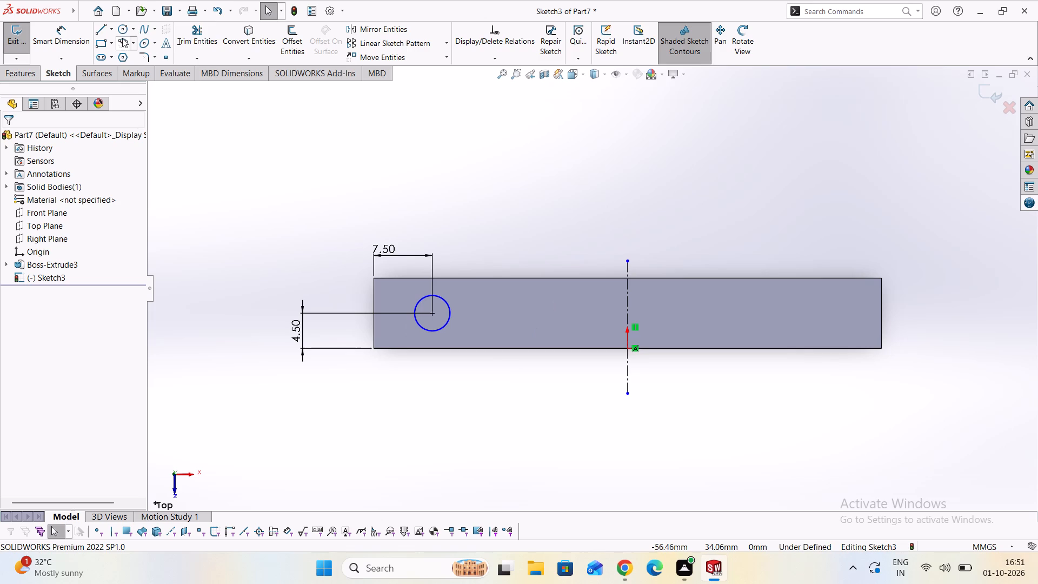
pyautogui.click(397, 35)
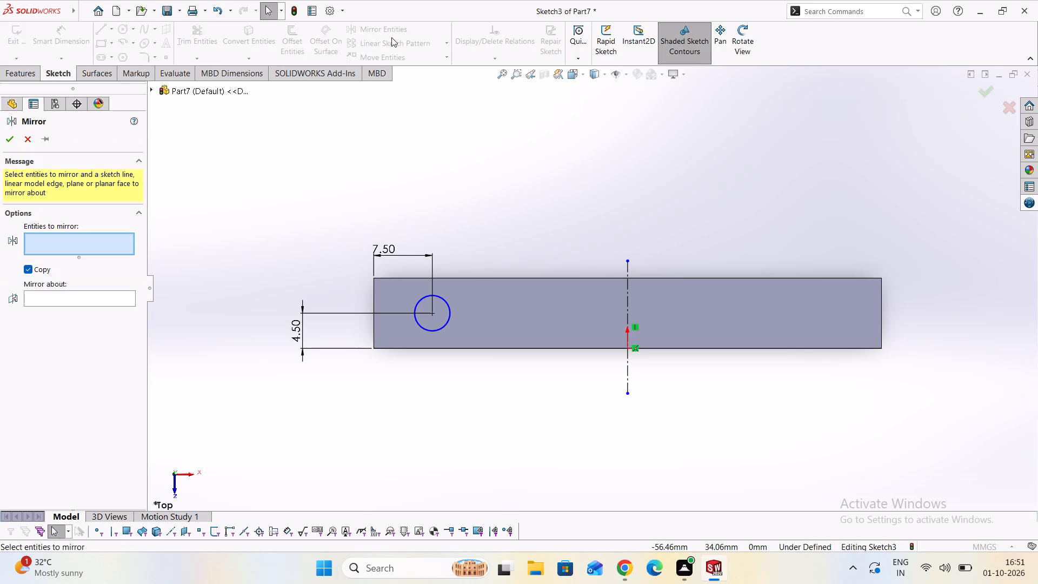
pyautogui.click(447, 322)
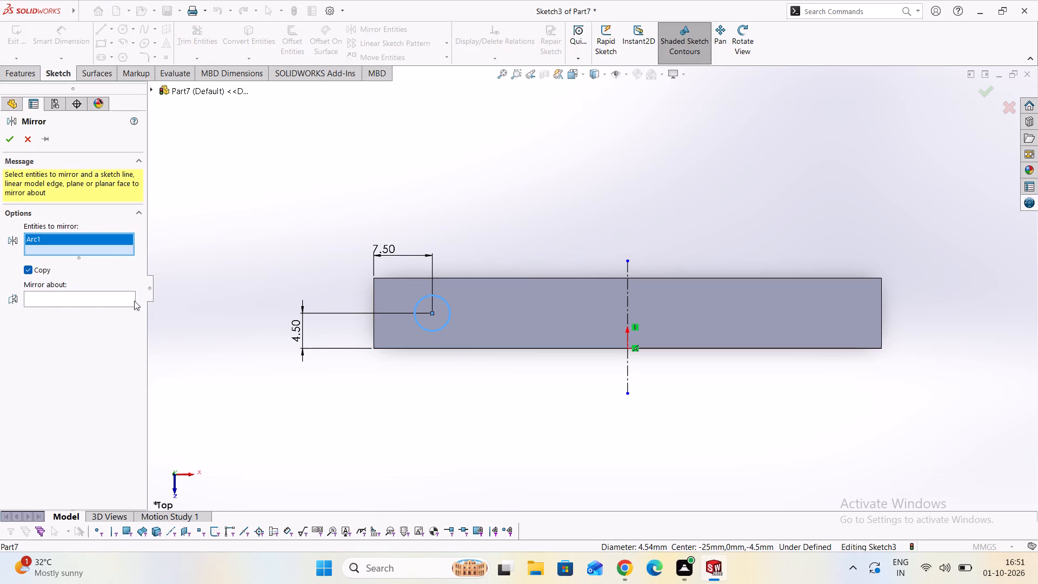
pyautogui.click(51, 296)
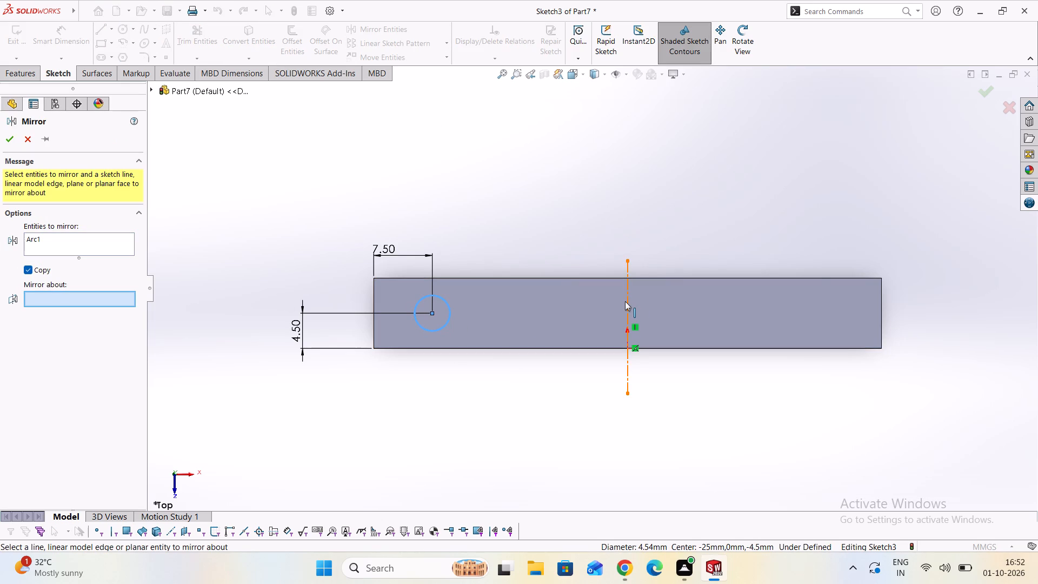
pyautogui.click(628, 301)
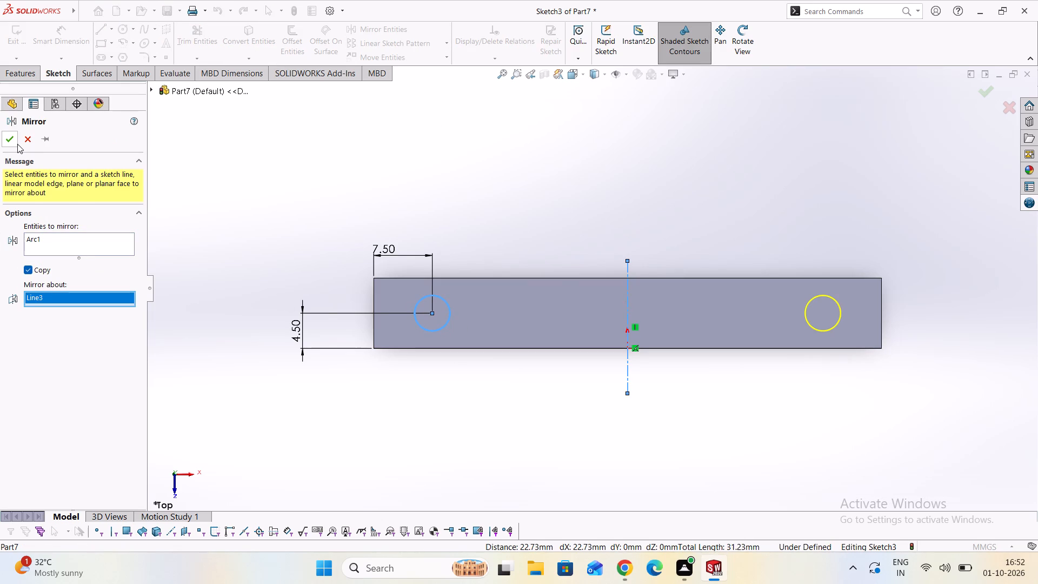
pyautogui.click(17, 143)
pyautogui.scroll(-3, 255, 340)
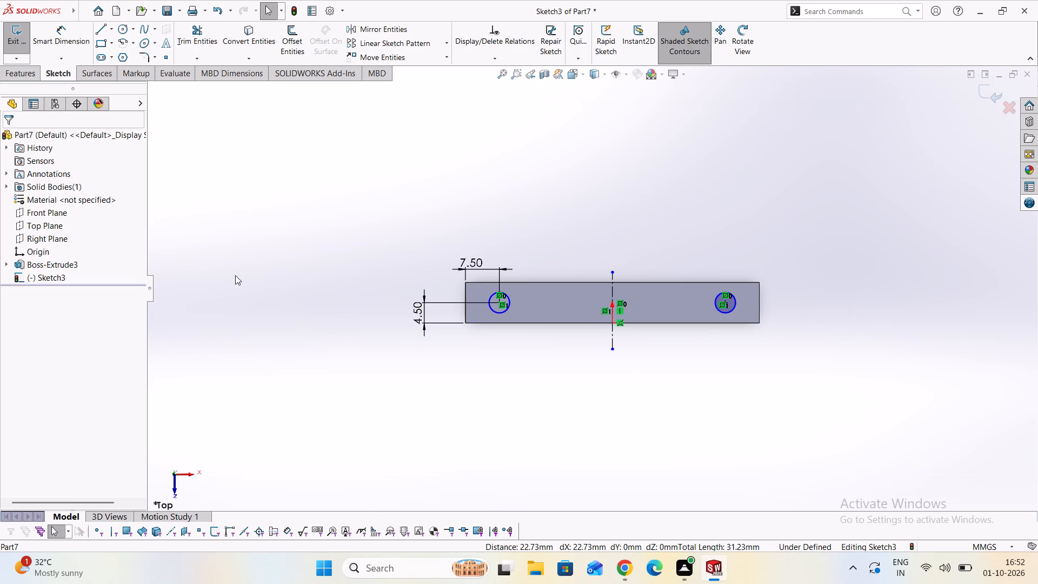
pyautogui.click(11, 38)
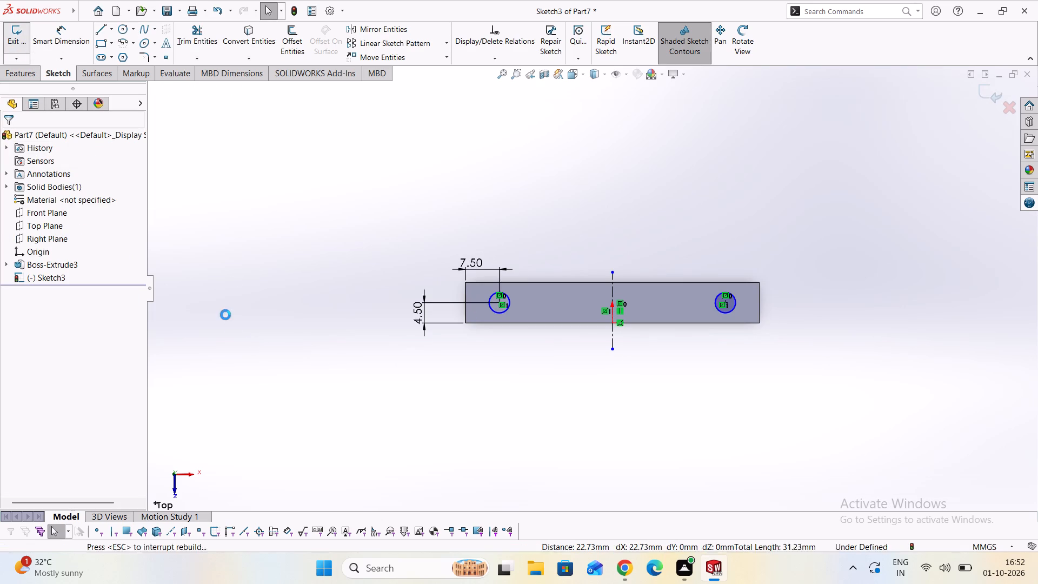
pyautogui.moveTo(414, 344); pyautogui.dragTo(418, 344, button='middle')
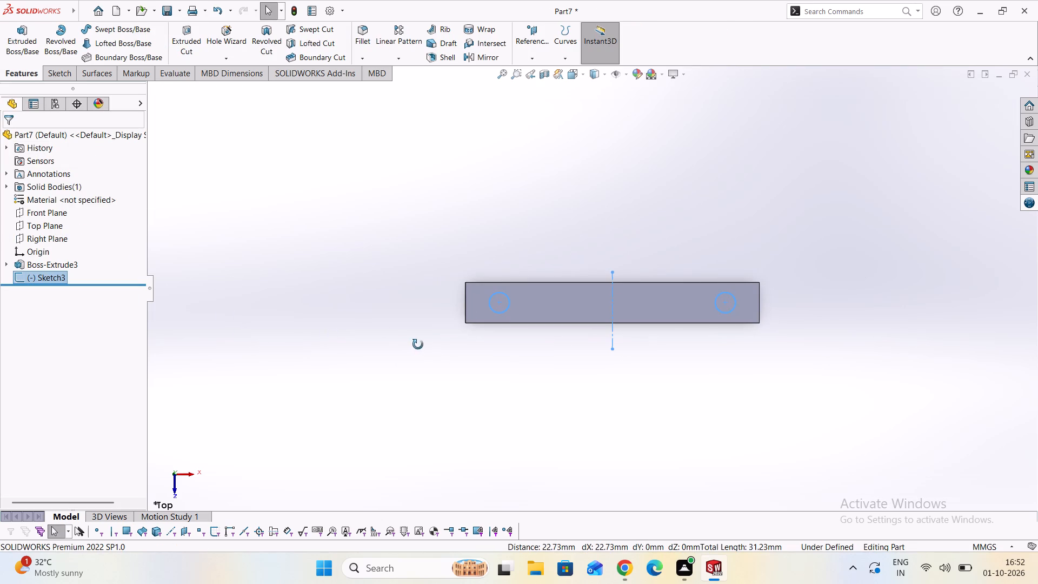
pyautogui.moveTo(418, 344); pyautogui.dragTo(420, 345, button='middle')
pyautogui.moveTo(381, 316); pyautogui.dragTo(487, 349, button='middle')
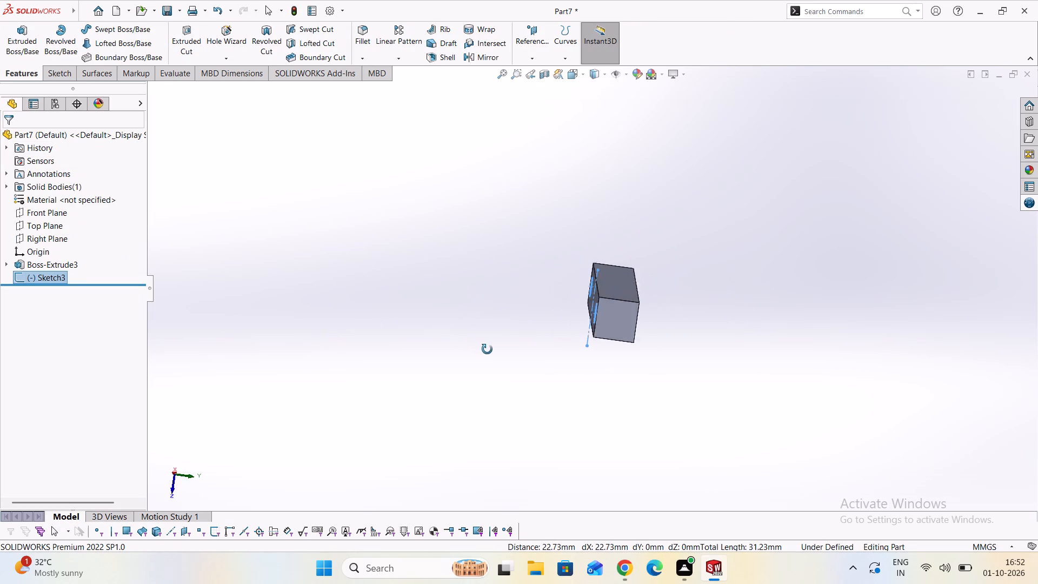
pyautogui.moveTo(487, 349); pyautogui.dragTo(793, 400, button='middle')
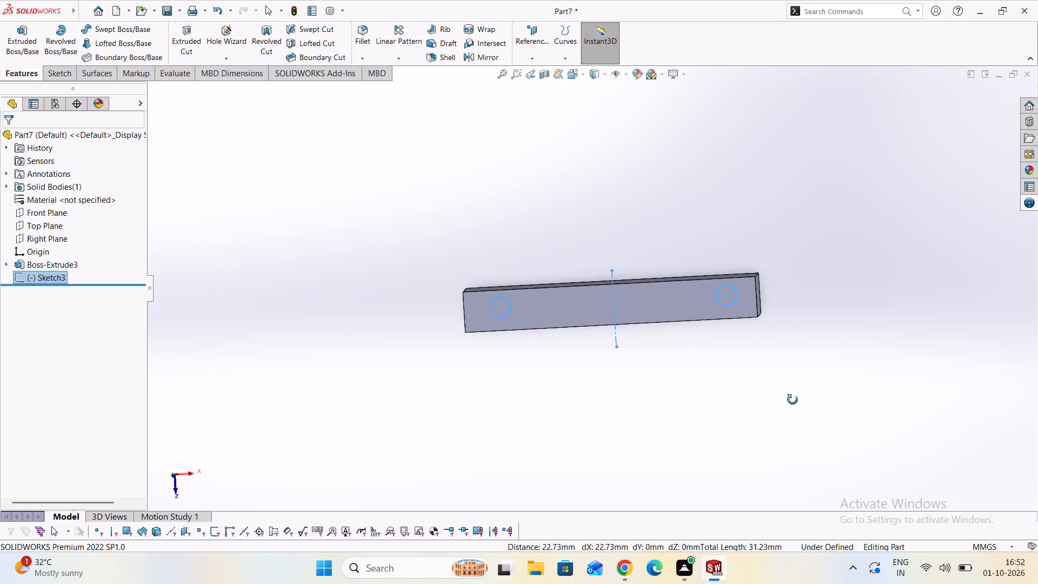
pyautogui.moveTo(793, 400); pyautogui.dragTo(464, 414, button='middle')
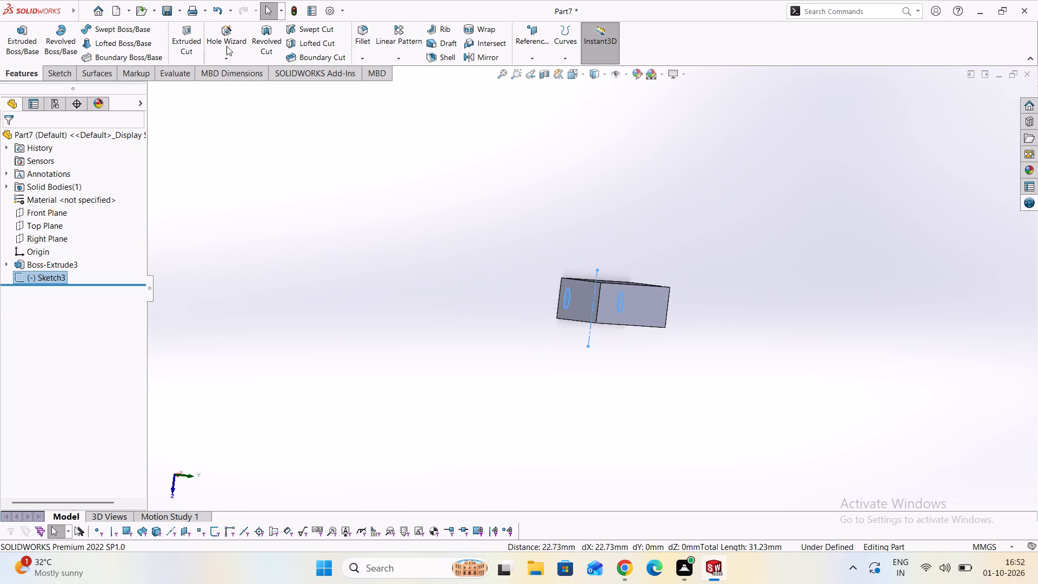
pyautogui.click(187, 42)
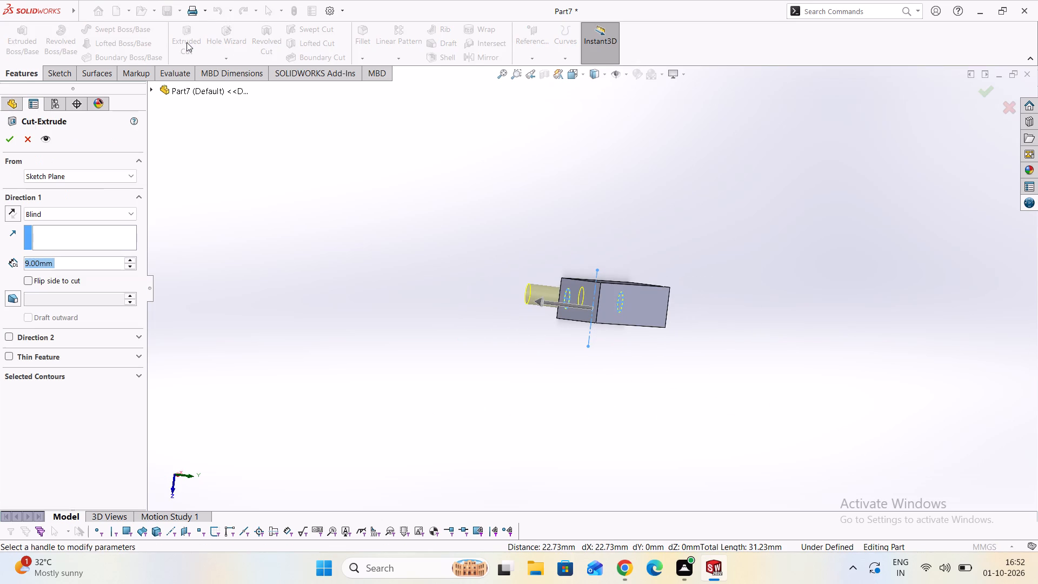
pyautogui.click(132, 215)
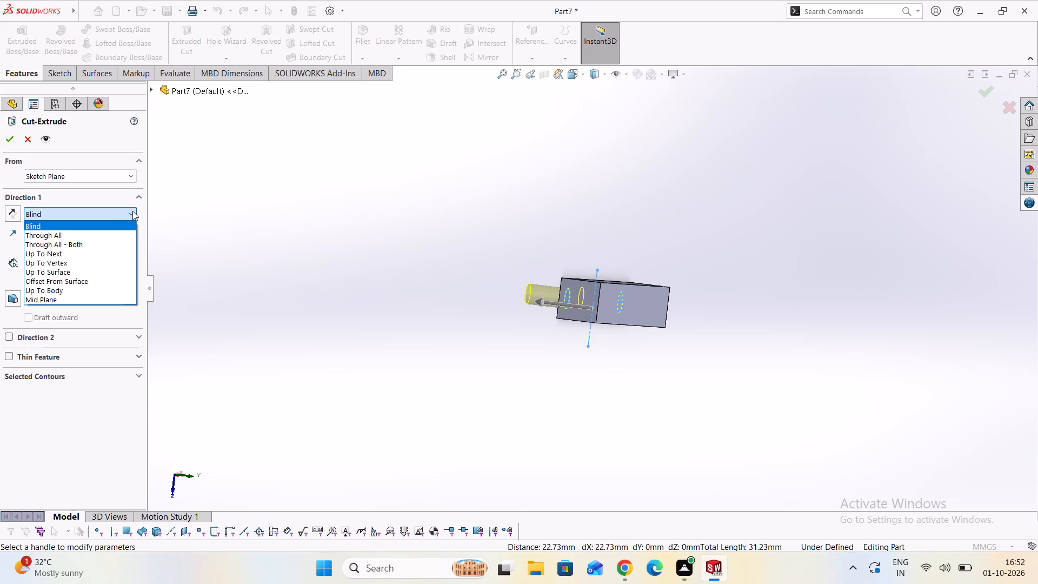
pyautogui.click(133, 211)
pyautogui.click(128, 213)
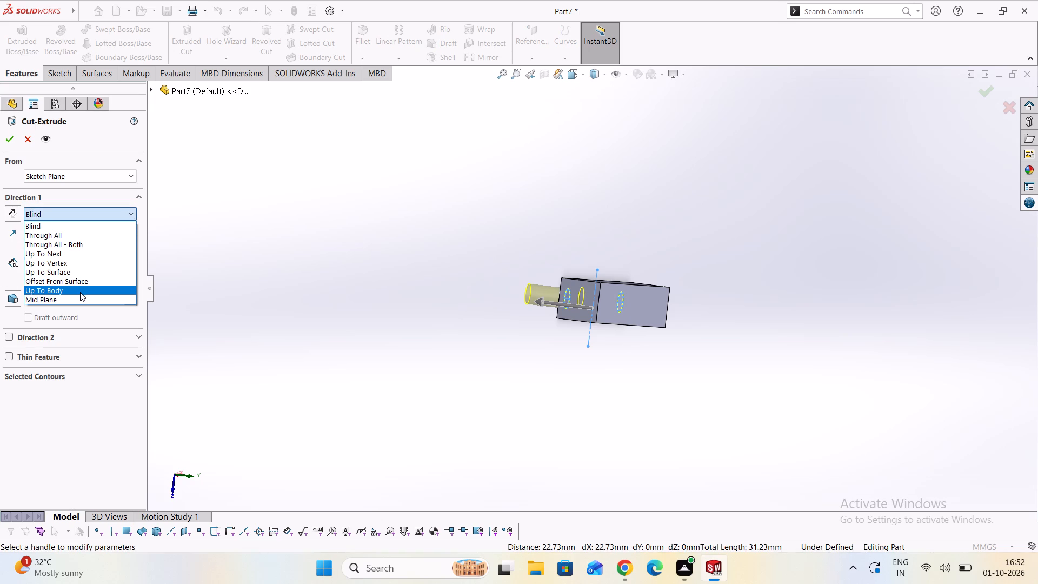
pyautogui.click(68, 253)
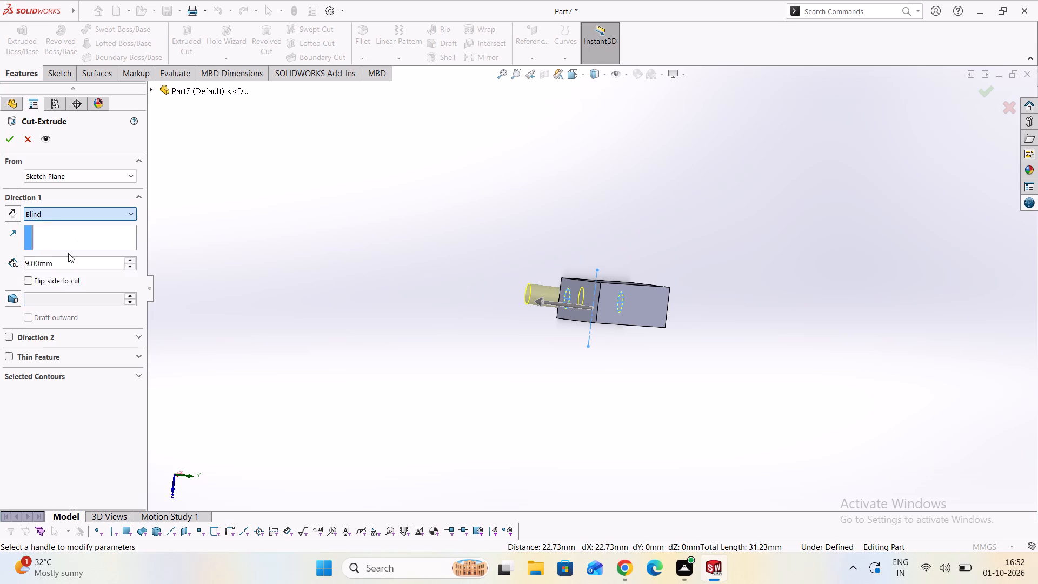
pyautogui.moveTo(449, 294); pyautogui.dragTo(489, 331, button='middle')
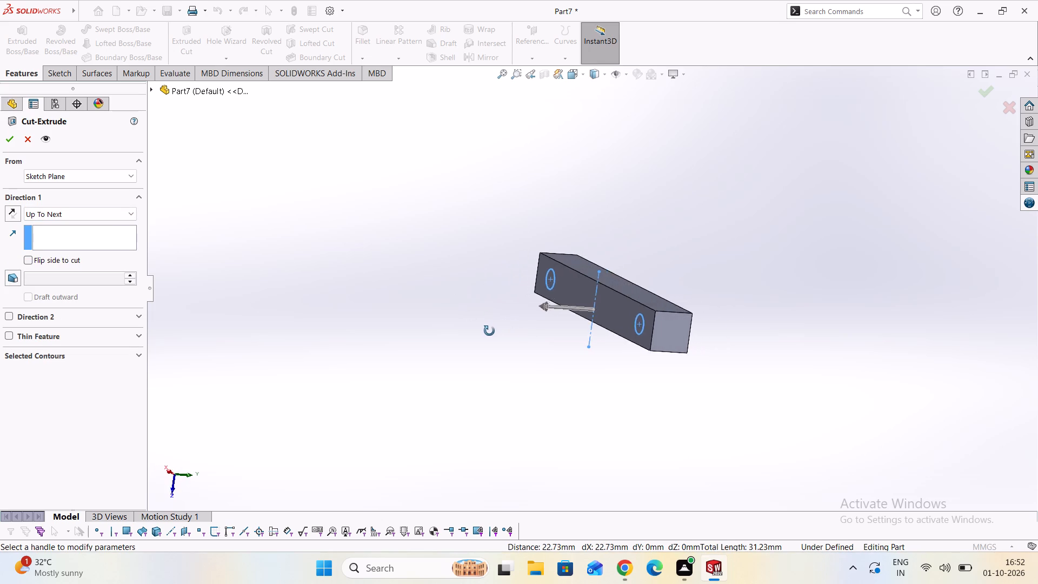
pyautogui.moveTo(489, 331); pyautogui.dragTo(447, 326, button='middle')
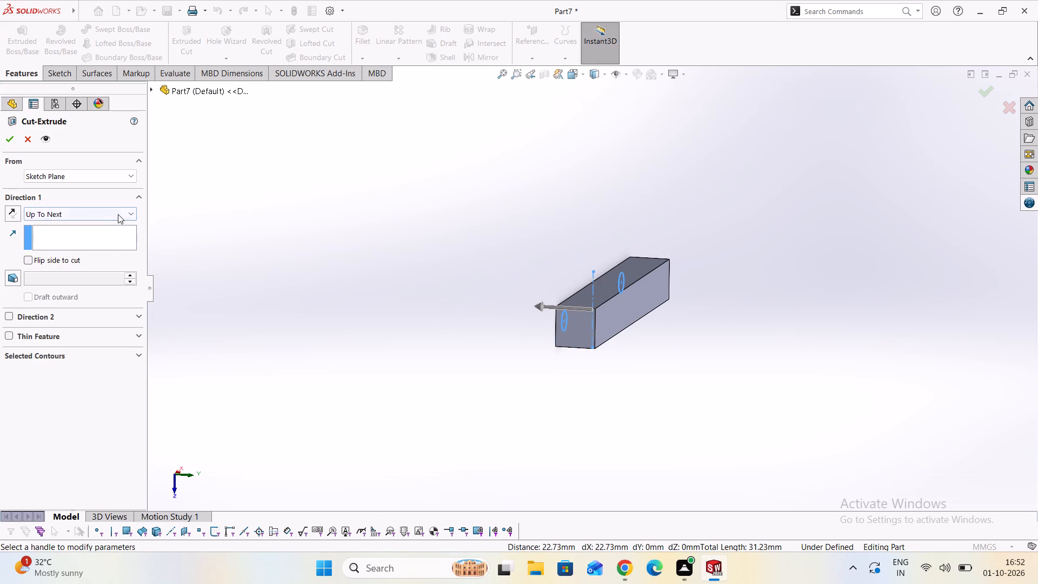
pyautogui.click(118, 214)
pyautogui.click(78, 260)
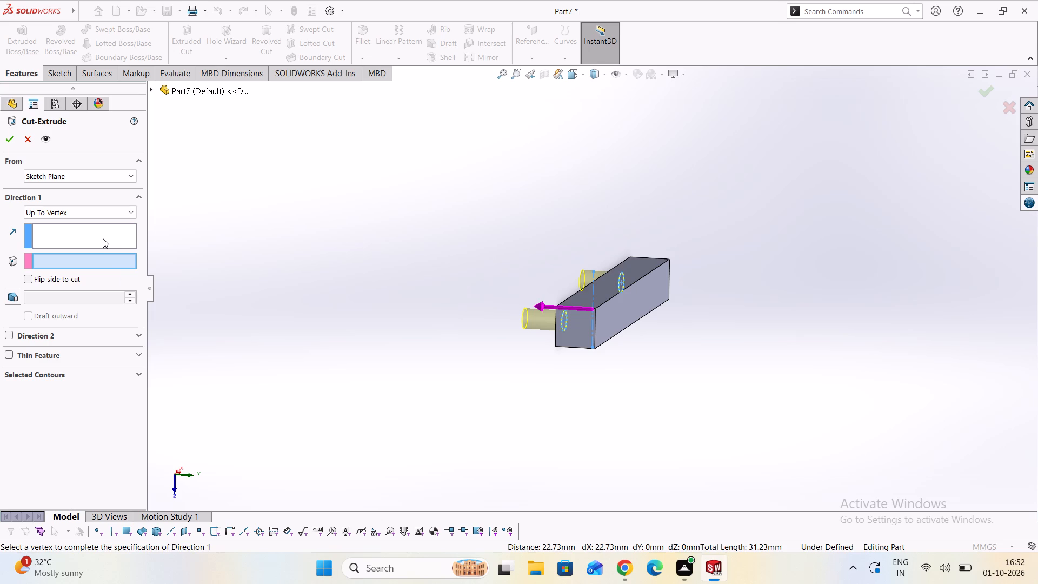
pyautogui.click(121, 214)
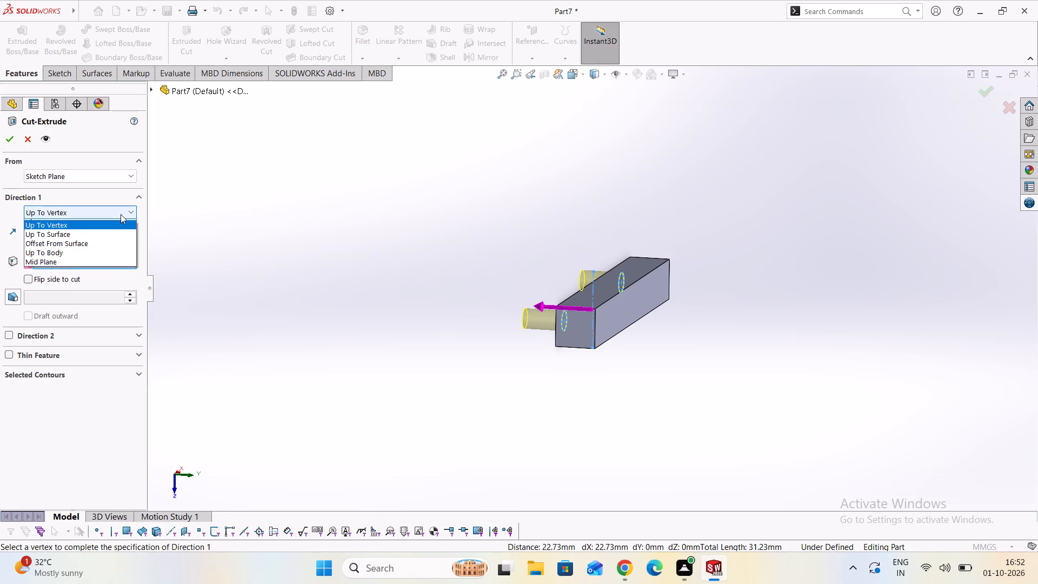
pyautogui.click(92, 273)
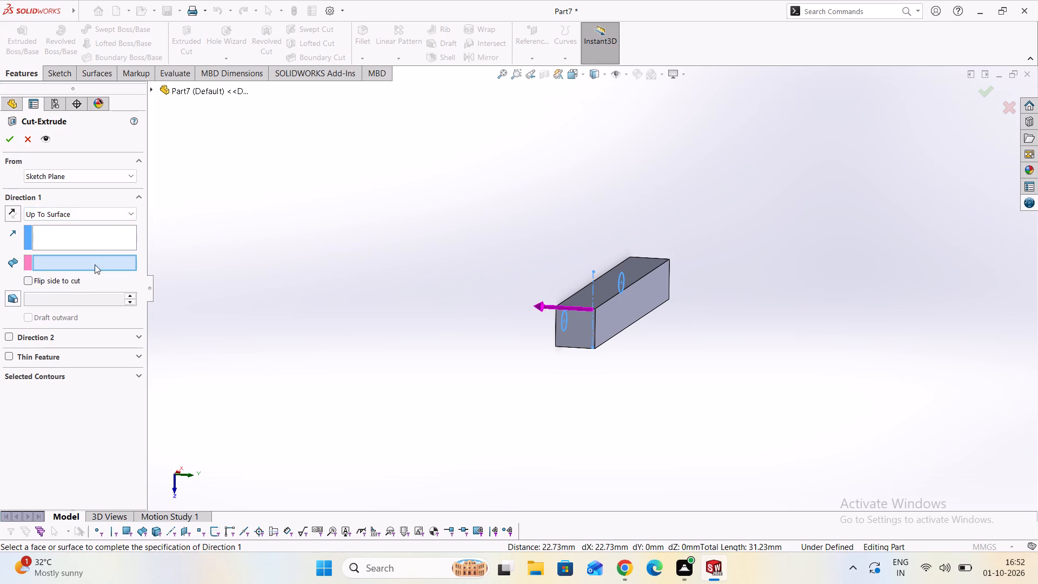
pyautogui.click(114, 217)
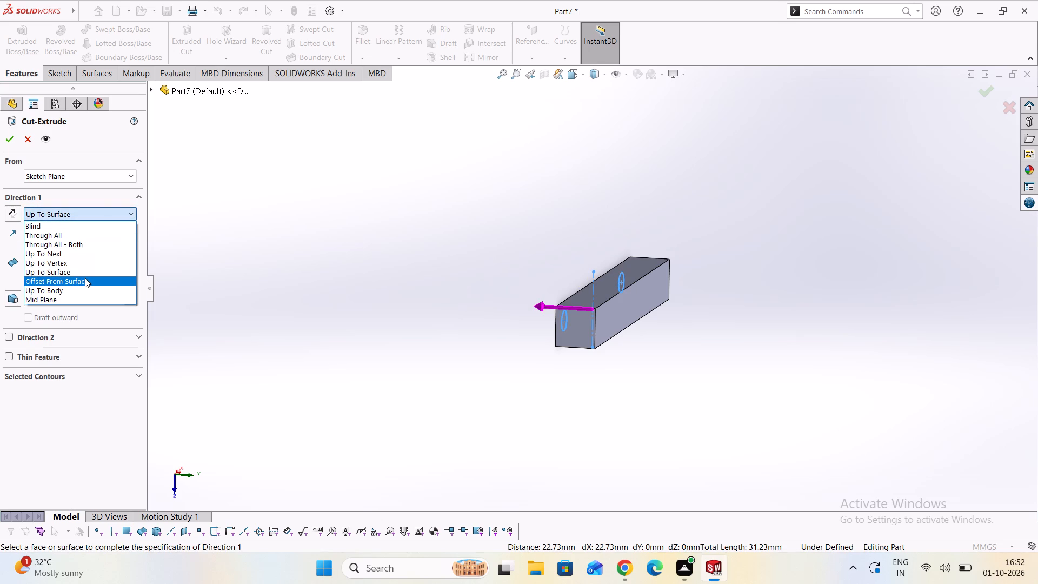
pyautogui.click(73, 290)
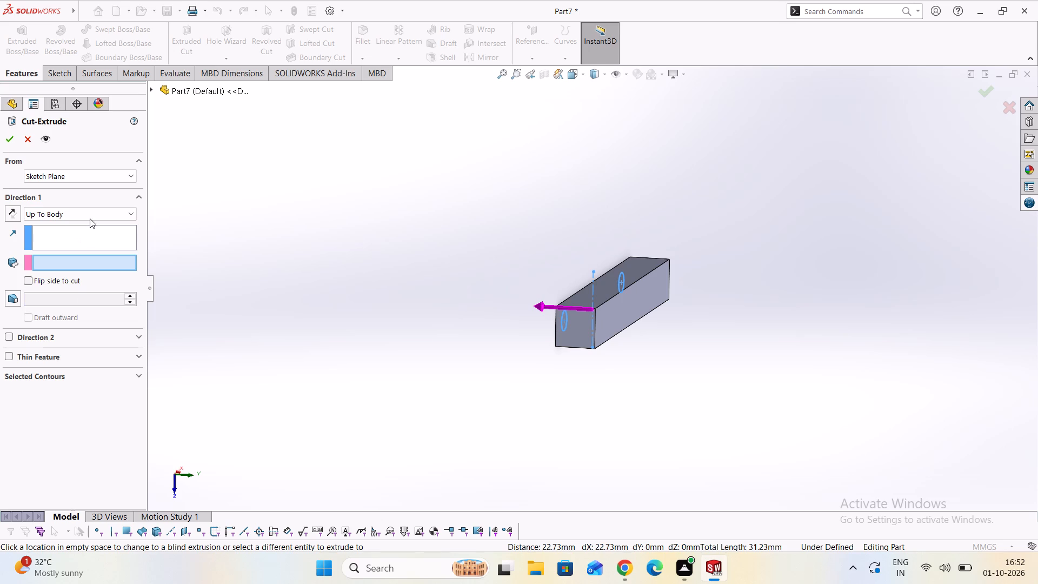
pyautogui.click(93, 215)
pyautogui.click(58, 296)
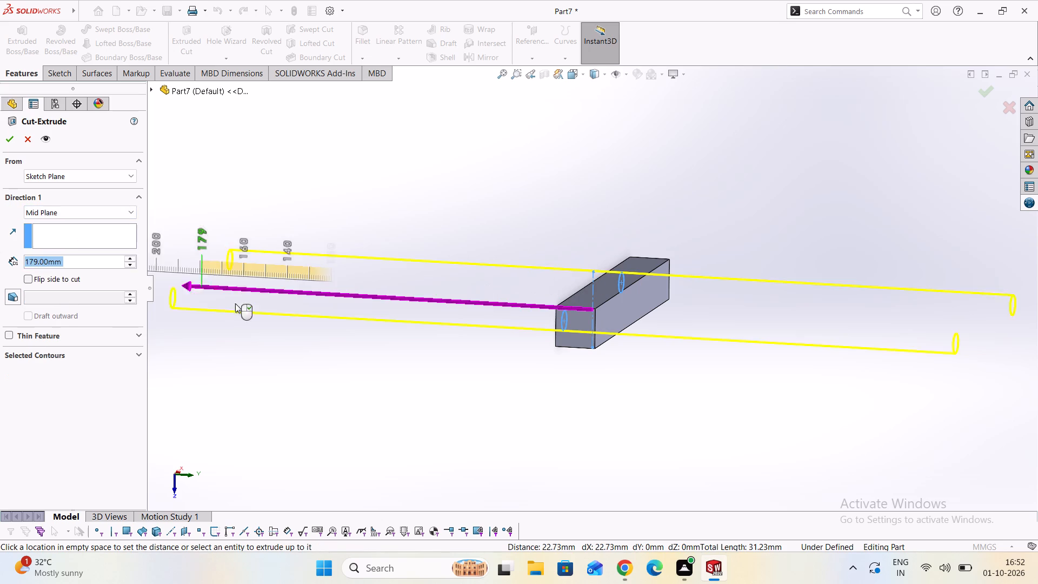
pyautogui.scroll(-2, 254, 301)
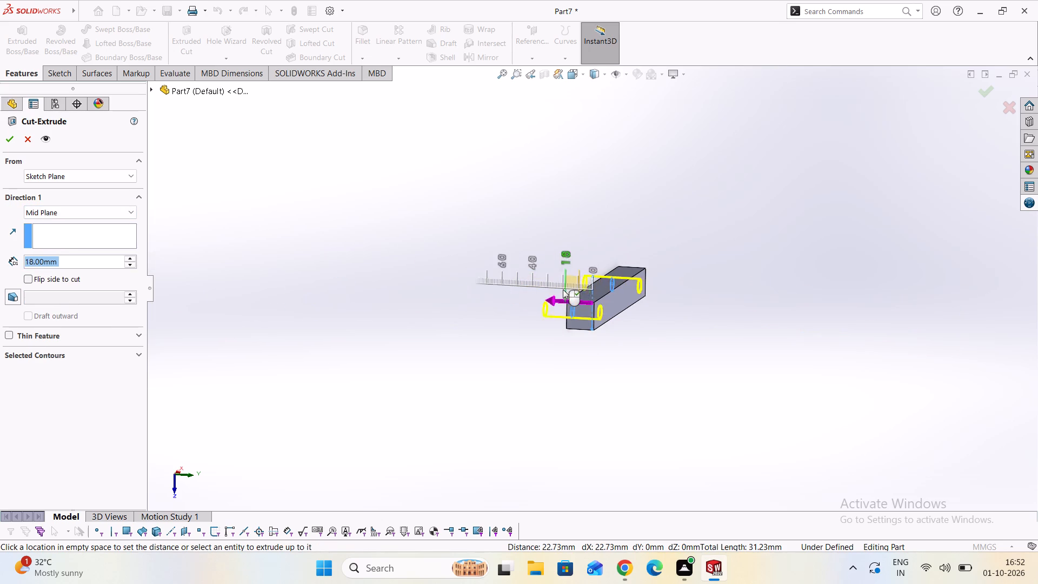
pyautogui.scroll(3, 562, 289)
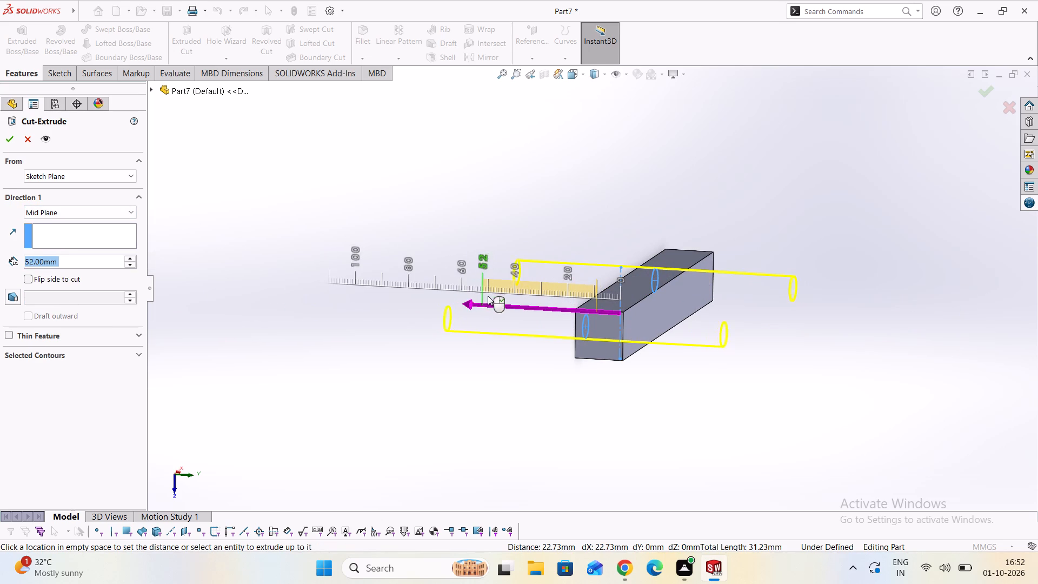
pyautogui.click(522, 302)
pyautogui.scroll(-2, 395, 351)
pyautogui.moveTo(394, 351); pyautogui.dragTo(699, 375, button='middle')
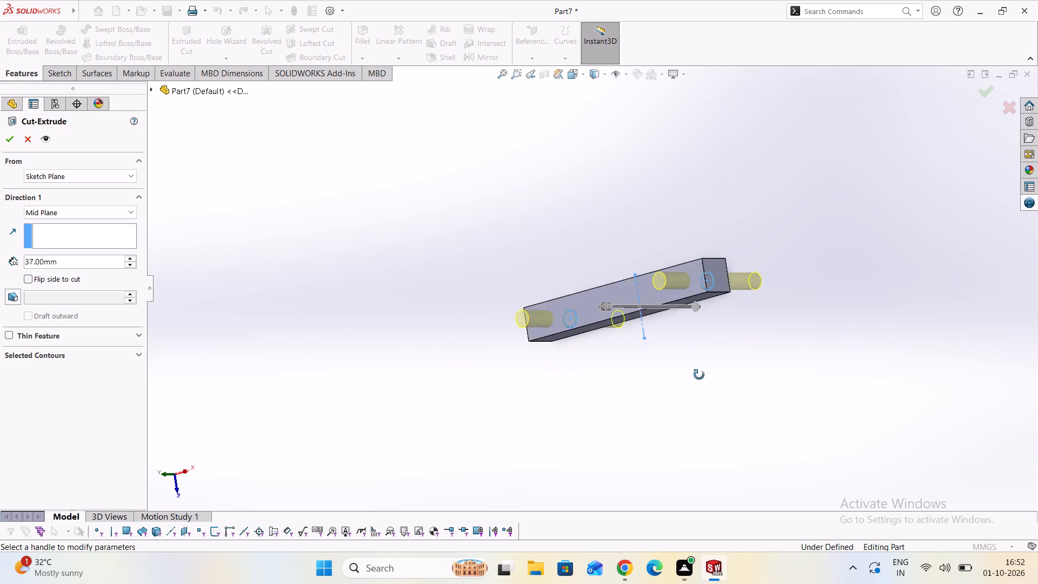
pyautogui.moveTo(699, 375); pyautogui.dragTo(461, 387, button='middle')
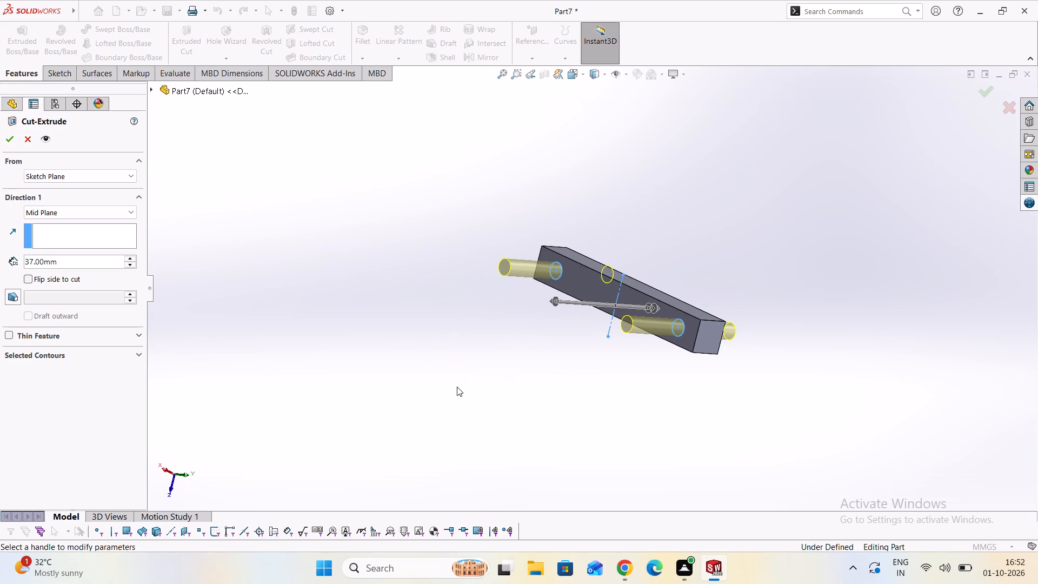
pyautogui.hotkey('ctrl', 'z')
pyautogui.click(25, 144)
# Set up a blind Boss-Extrude of the two-circle sketch, starting from the sketch plane, with a depth of 9.35 mm and merged result.
pyautogui.scroll(-2, 370, 306)
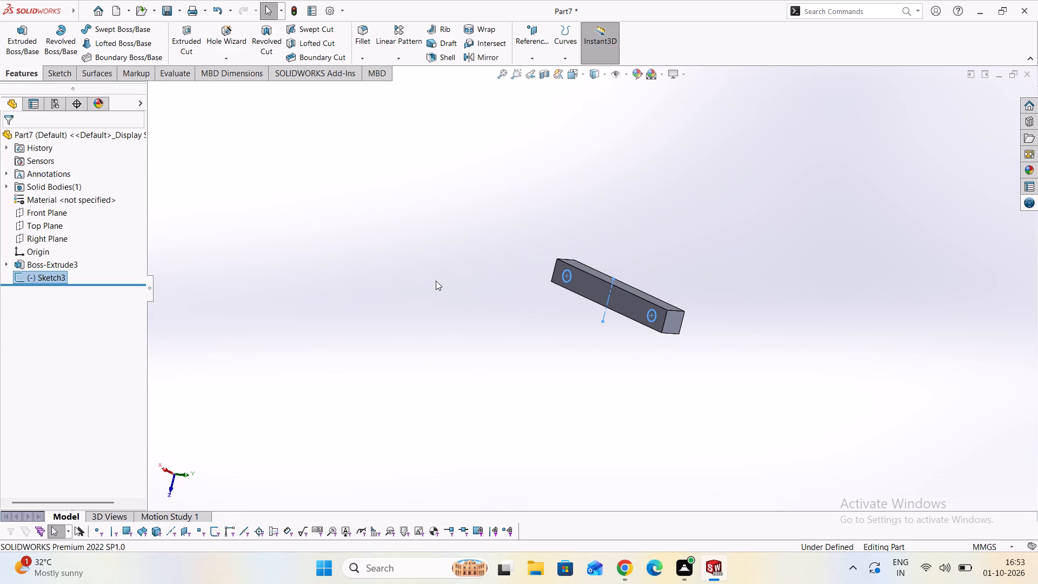
pyautogui.click(8, 41)
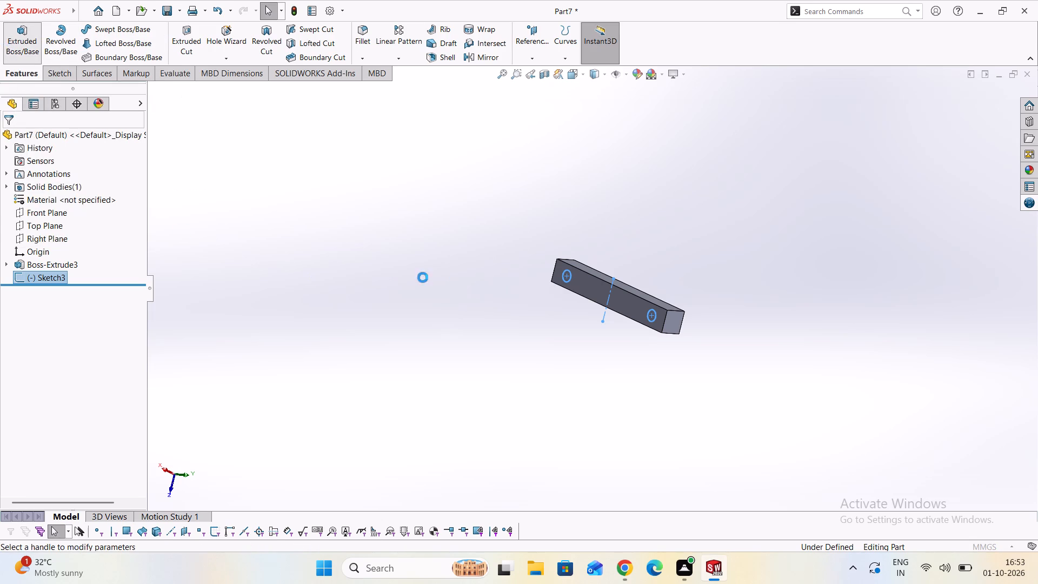
pyautogui.moveTo(602, 346); pyautogui.dragTo(553, 361, button='middle')
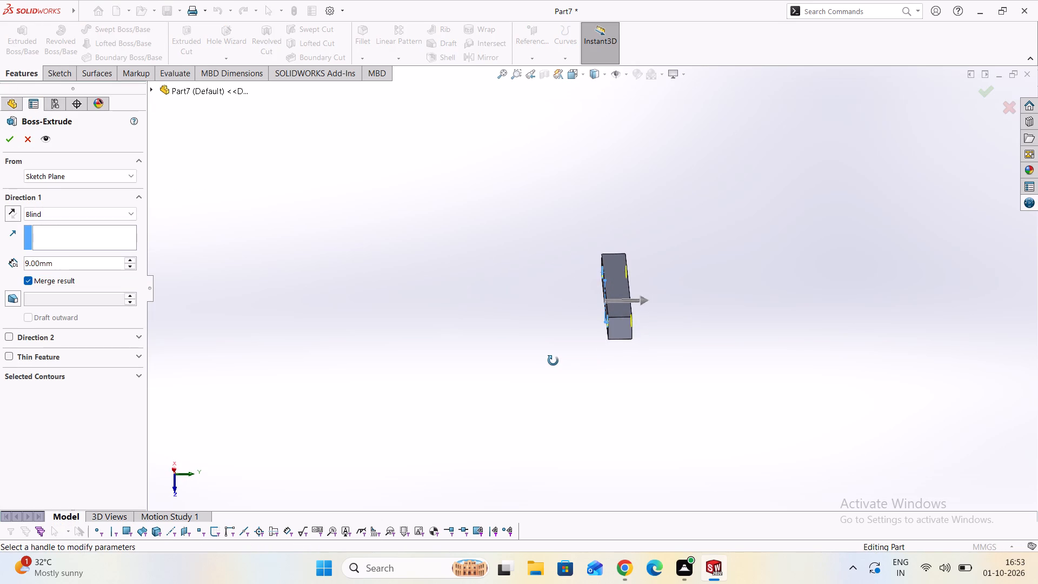
pyautogui.moveTo(553, 361); pyautogui.dragTo(553, 360, button='middle')
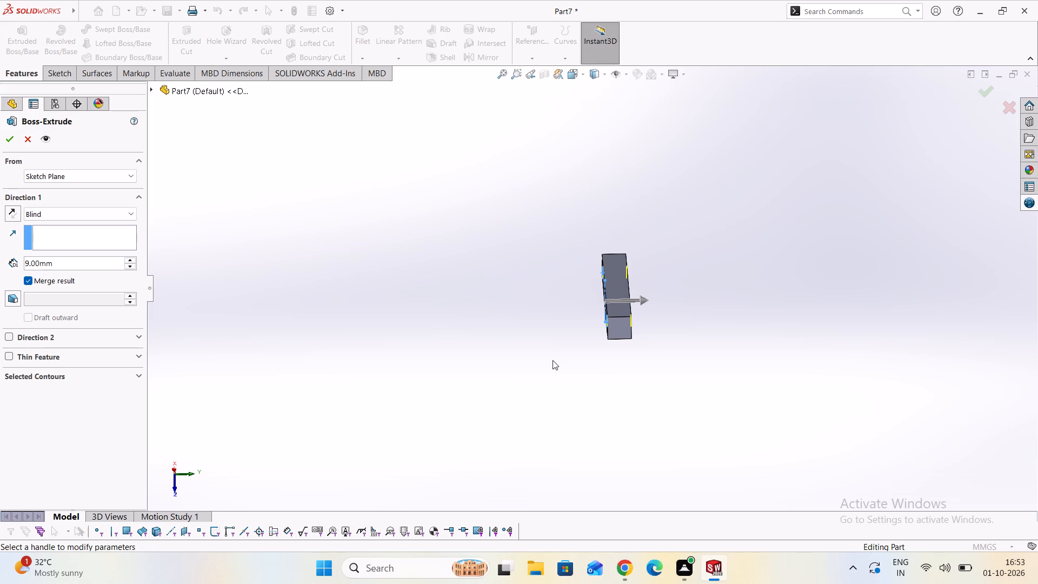
pyautogui.doubleClick(107, 263)
pyautogui.write('9.35')
pyautogui.press('Return')
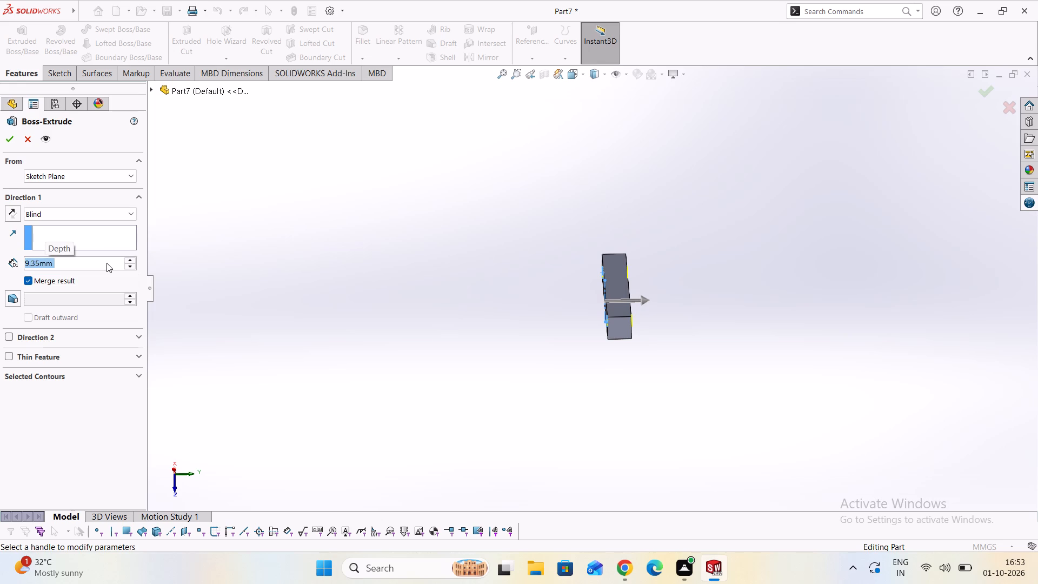
pyautogui.click(127, 174)
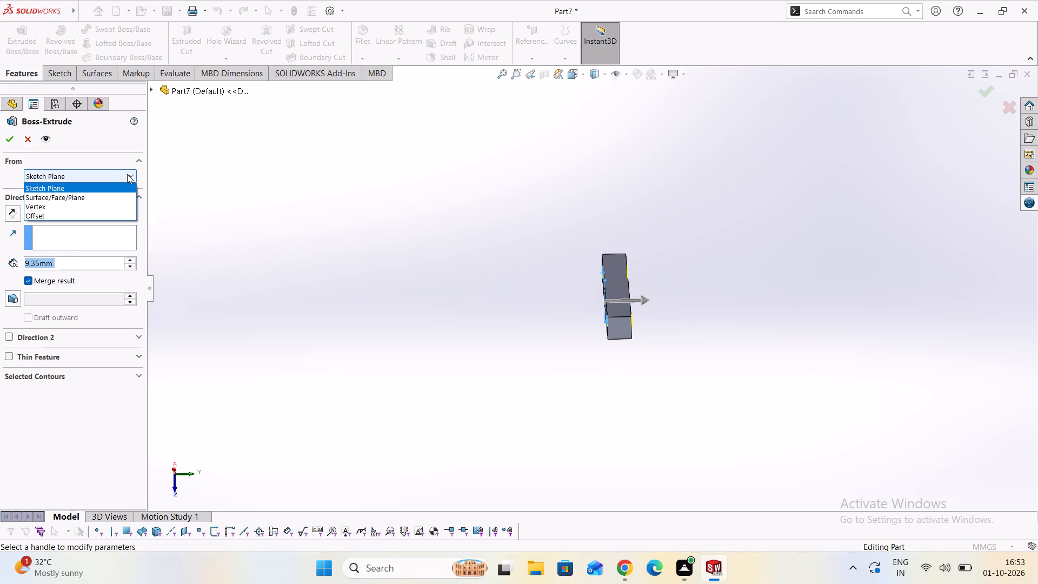
pyautogui.scroll(-2, 421, 293)
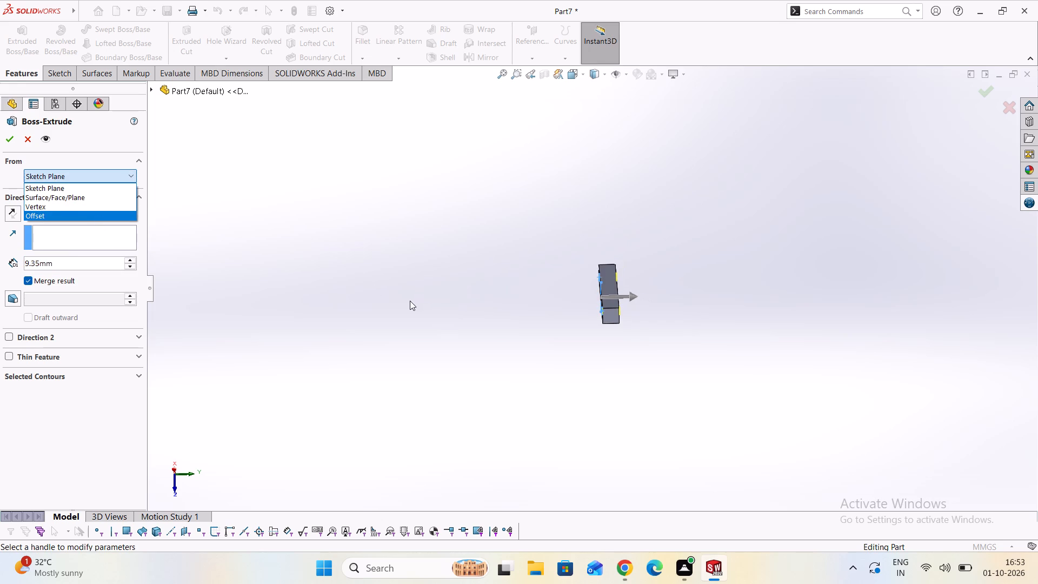
pyautogui.moveTo(429, 304); pyautogui.dragTo(366, 329, button='middle')
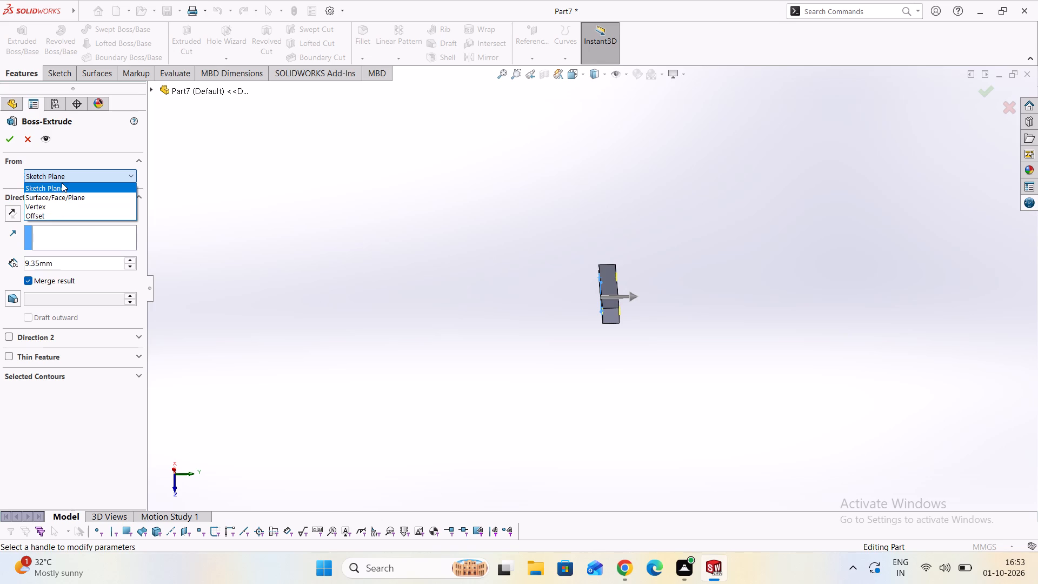
pyautogui.click(68, 184)
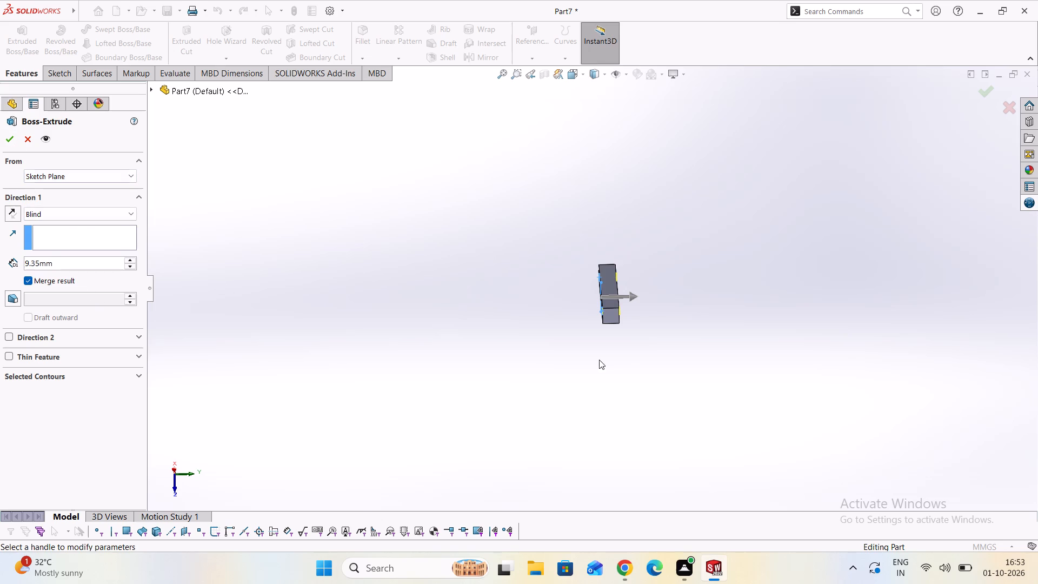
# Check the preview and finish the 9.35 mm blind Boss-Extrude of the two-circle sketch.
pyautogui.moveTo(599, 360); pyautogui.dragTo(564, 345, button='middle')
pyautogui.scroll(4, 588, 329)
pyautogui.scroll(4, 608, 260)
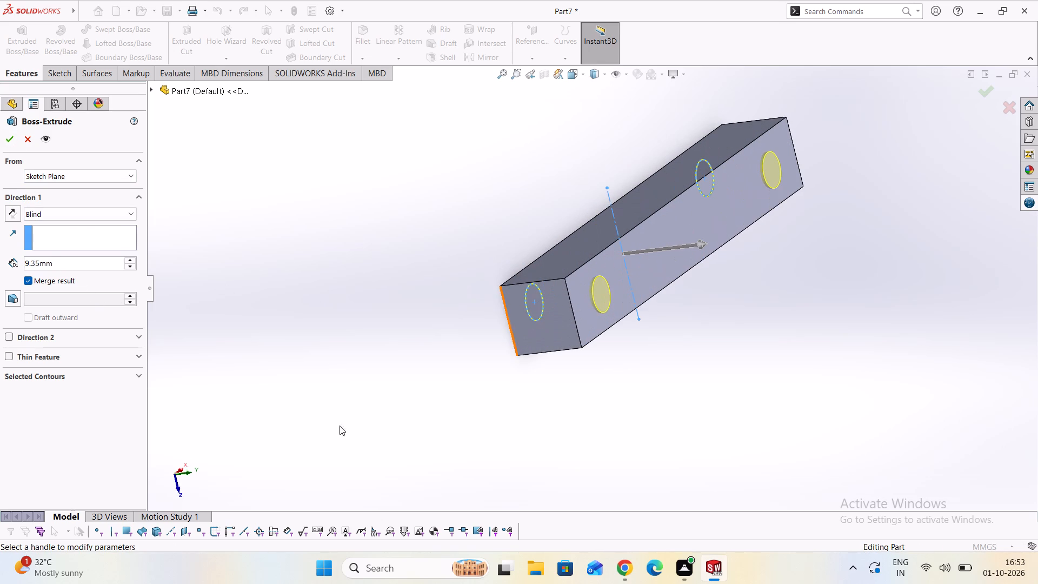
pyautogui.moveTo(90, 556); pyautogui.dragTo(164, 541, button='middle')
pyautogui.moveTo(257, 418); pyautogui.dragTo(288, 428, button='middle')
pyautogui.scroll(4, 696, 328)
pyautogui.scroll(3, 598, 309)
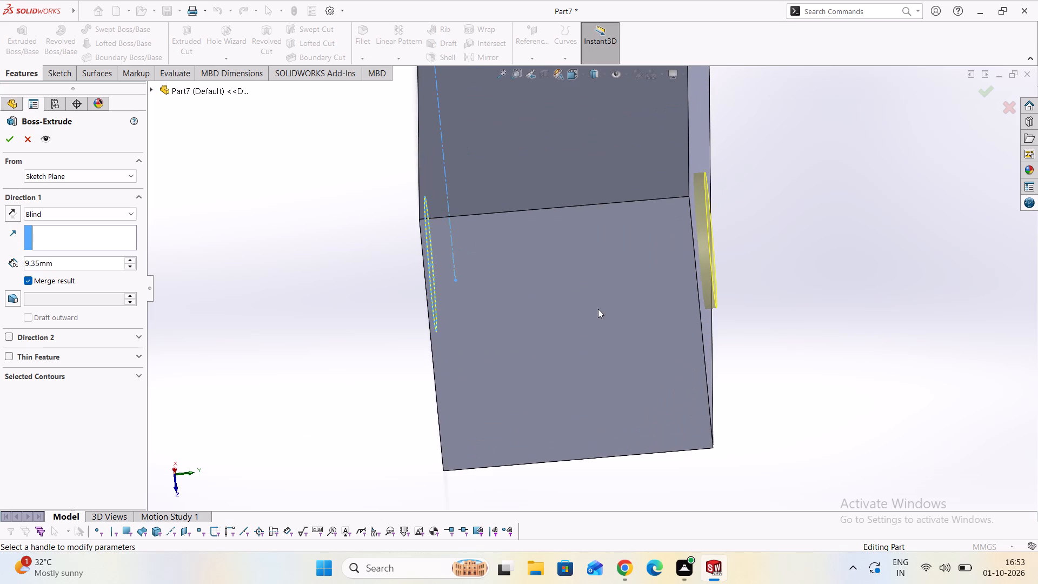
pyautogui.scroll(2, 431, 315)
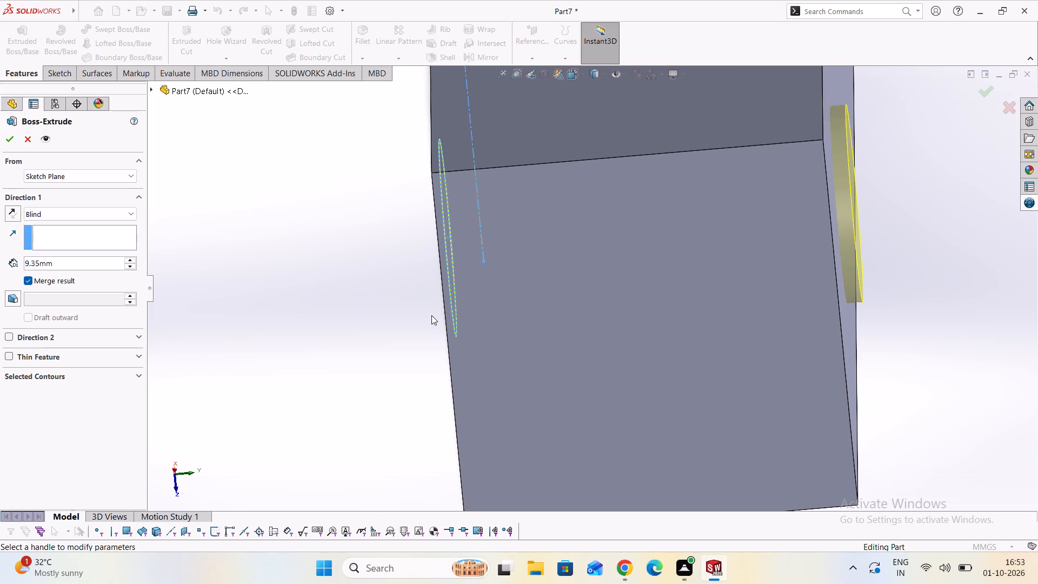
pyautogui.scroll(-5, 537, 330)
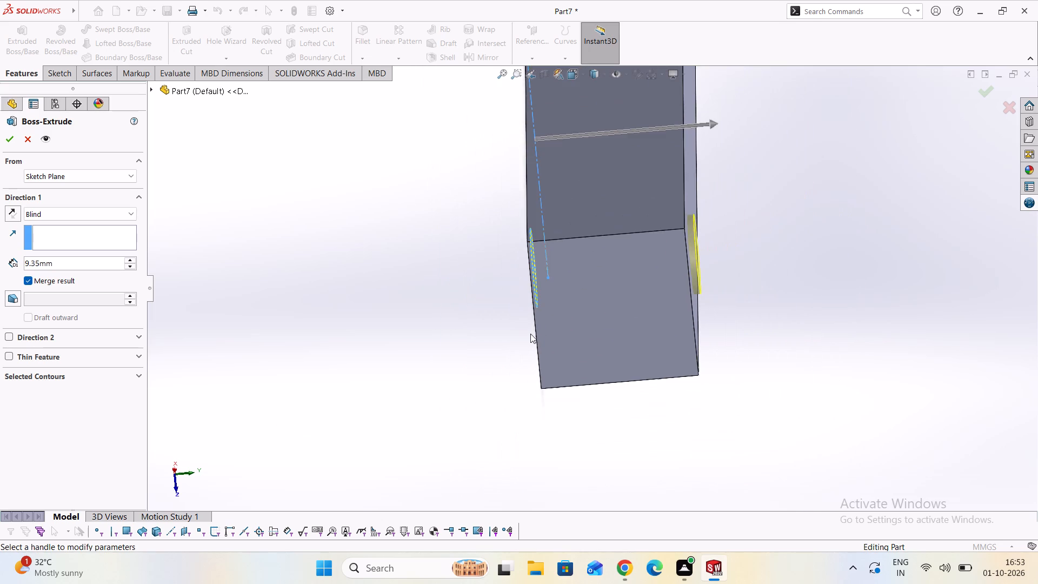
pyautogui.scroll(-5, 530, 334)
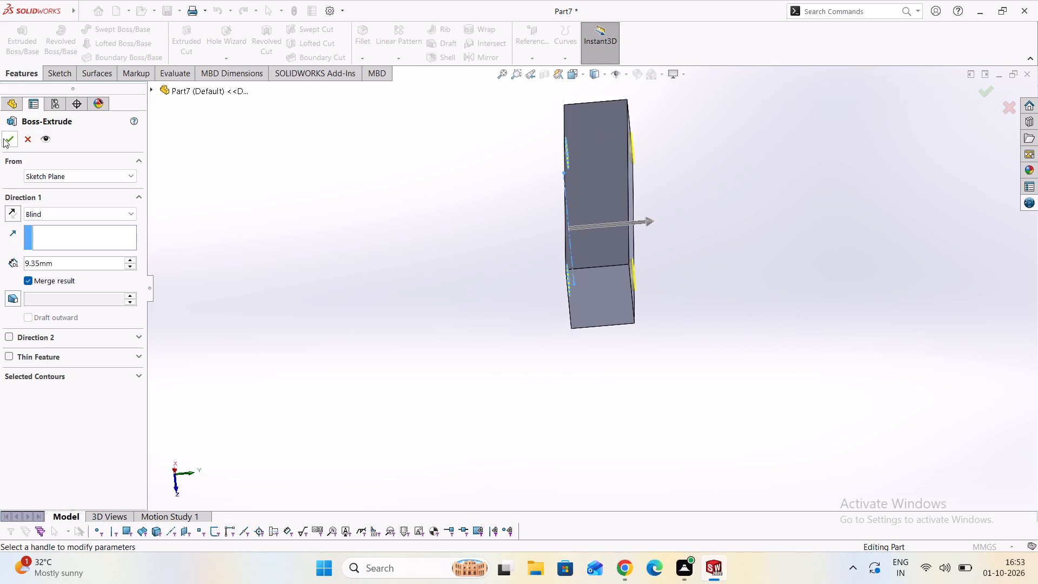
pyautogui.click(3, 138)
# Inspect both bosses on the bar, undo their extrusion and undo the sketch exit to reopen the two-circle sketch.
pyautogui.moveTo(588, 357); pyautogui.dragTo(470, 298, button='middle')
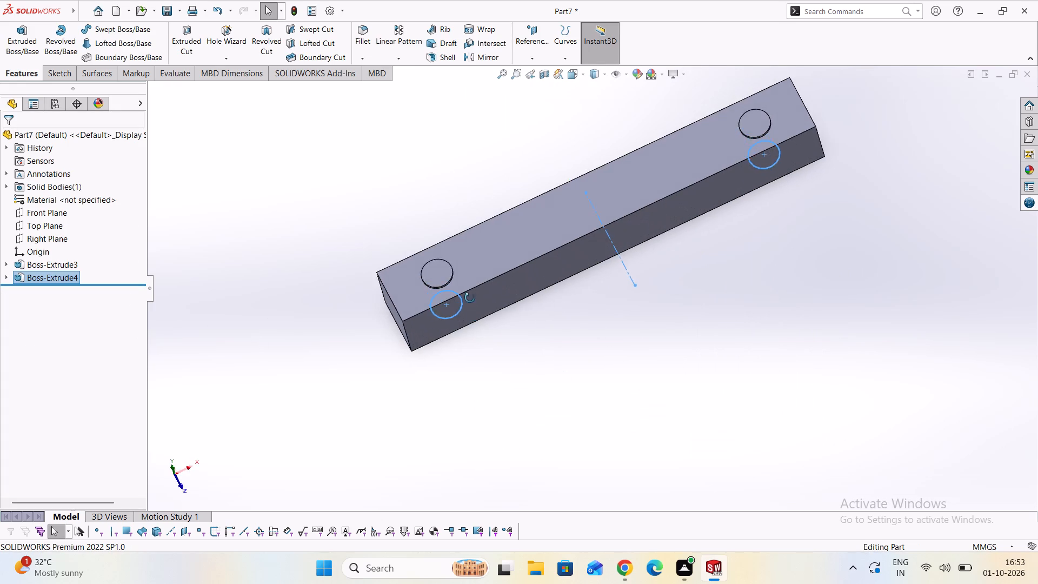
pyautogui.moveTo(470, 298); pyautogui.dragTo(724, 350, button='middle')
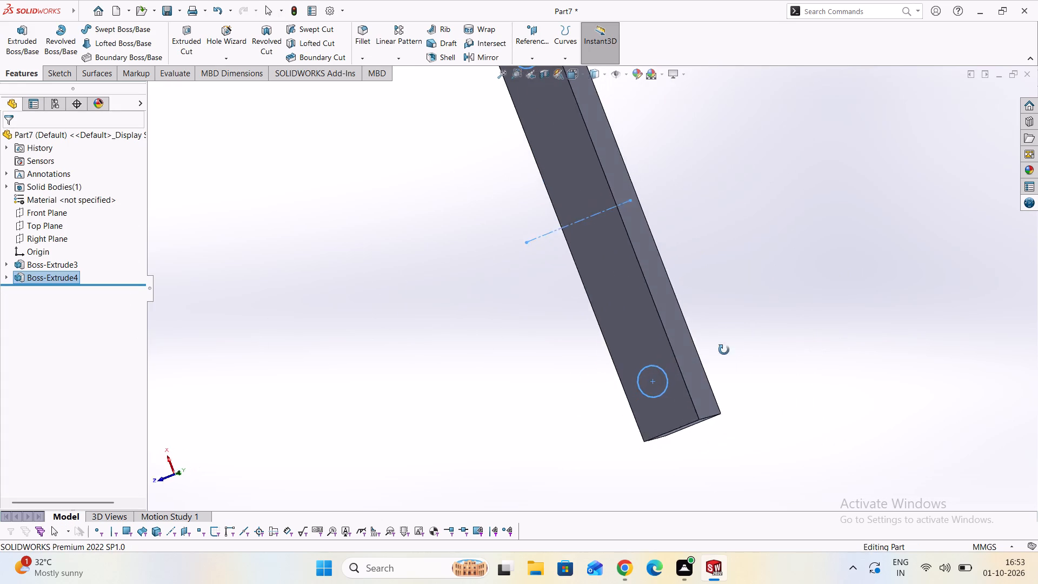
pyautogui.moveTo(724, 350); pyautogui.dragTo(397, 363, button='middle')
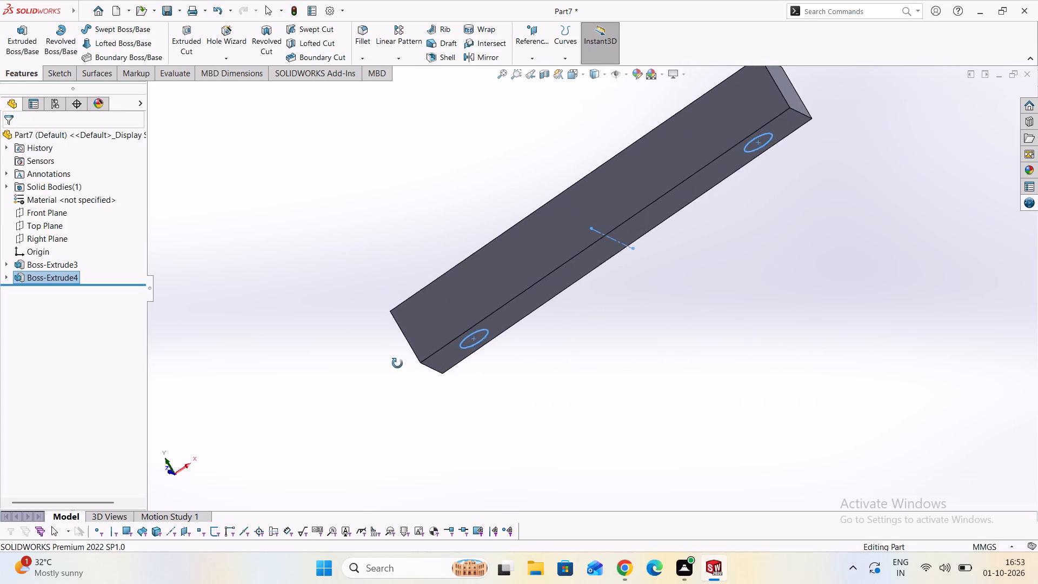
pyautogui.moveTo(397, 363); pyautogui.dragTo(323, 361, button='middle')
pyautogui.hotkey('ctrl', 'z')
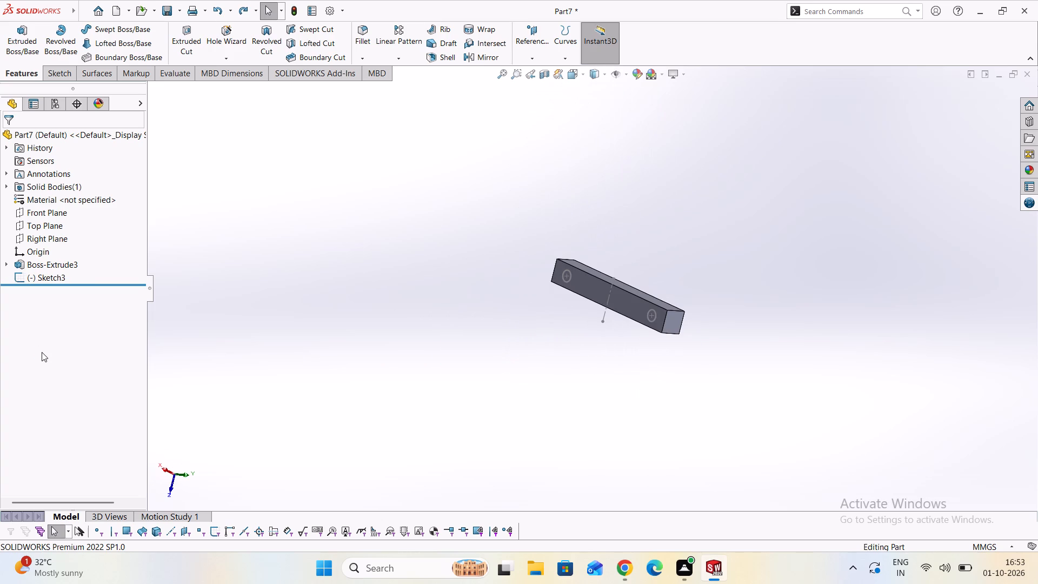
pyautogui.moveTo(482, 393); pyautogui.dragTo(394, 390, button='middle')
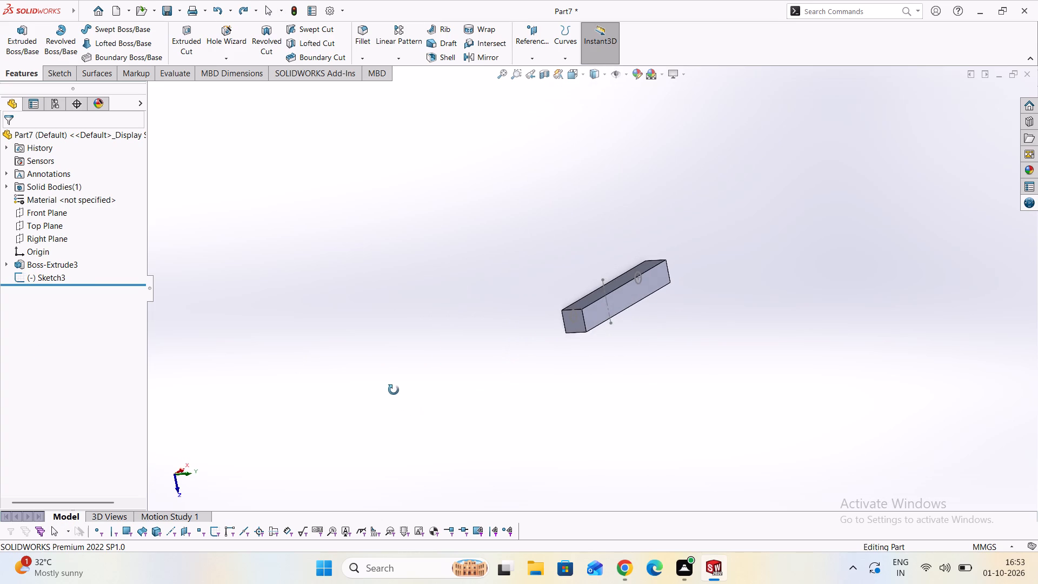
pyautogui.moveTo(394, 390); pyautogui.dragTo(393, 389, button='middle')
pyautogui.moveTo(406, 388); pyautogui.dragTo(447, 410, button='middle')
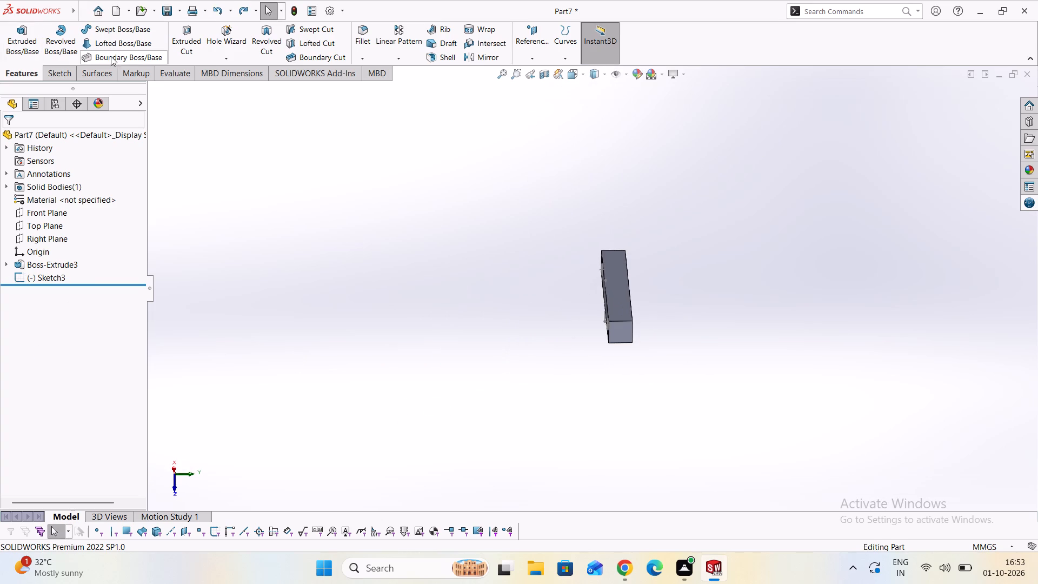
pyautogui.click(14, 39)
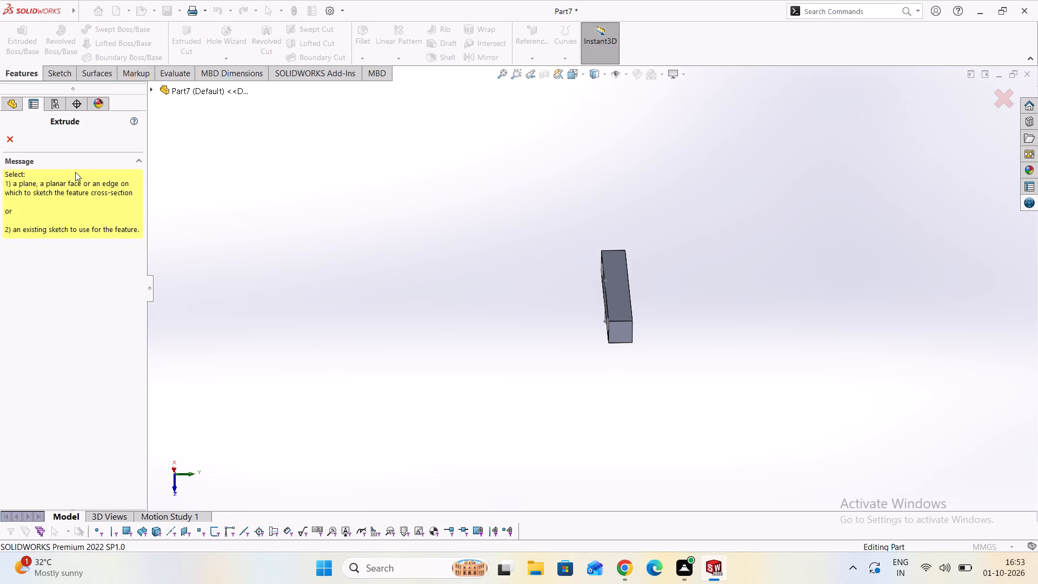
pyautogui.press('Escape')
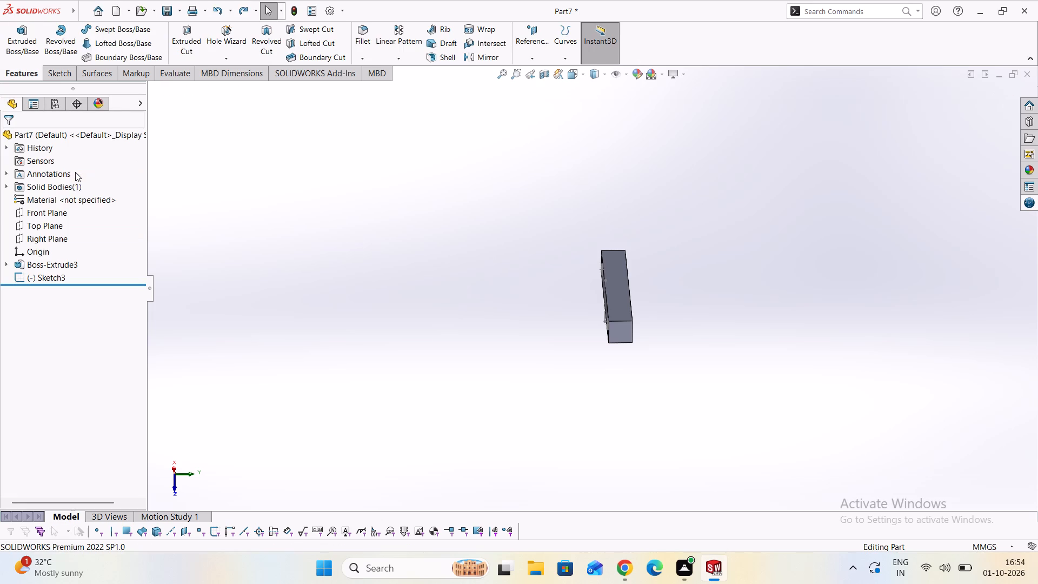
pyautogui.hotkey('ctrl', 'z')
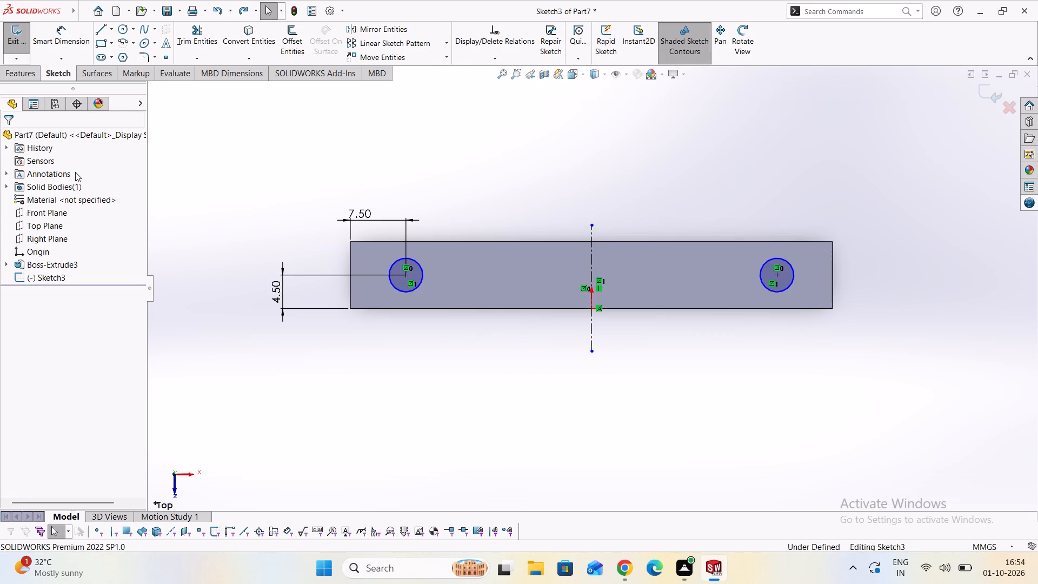
# Set up a blind Boss-Extrude of the two circles from the sketch plane, with merged result and a depth of 3.5 mm.
pyautogui.scroll(-2, 285, 386)
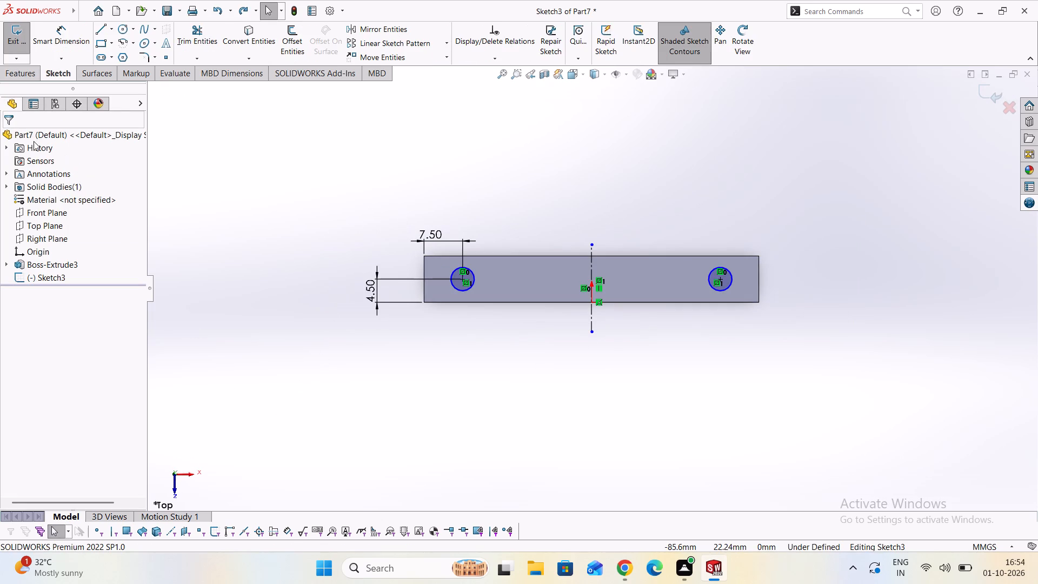
pyautogui.click(16, 68)
pyautogui.click(56, 75)
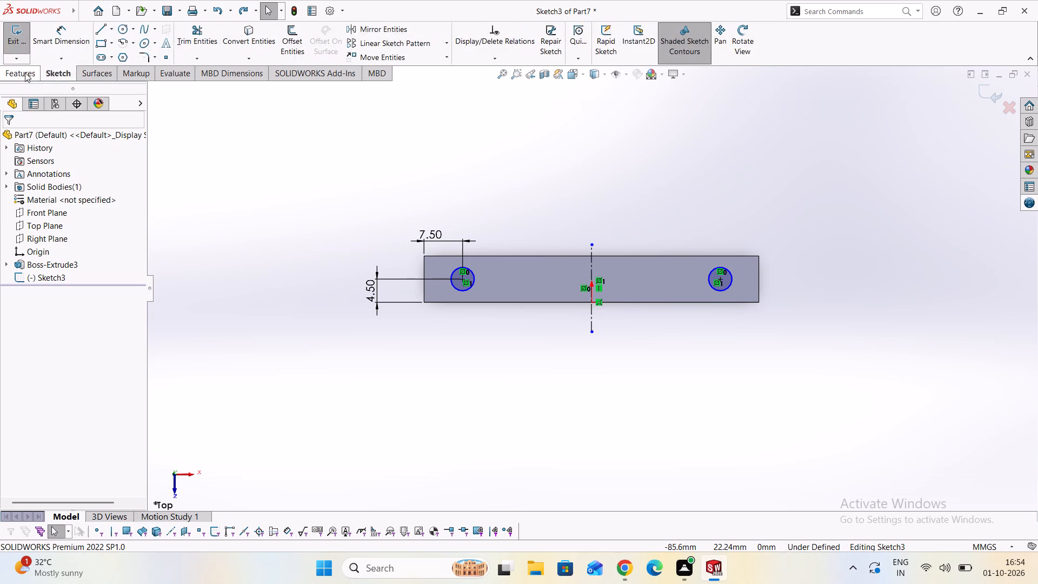
pyautogui.click(23, 75)
pyautogui.click(23, 48)
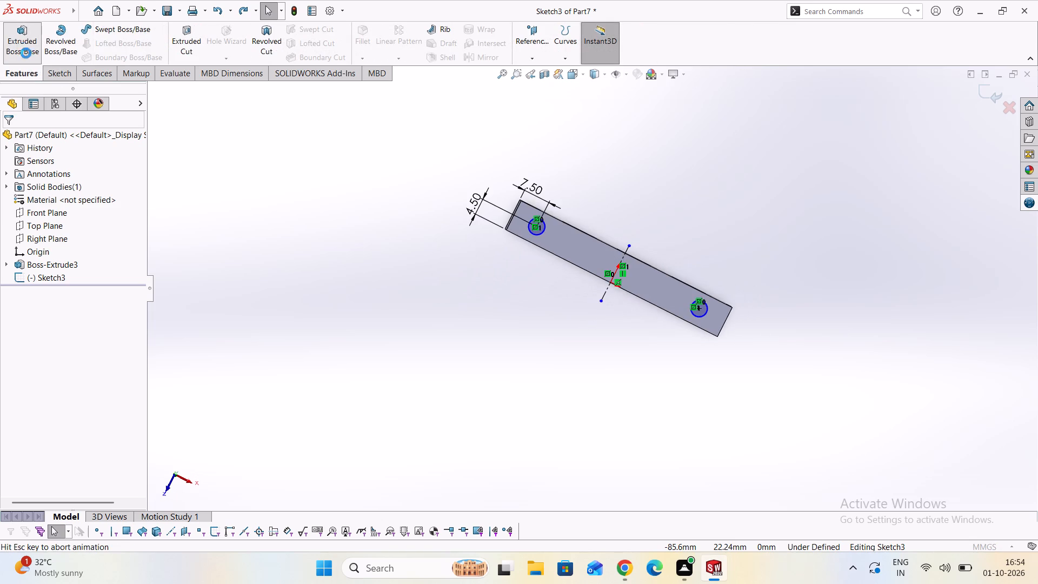
pyautogui.scroll(3, 615, 306)
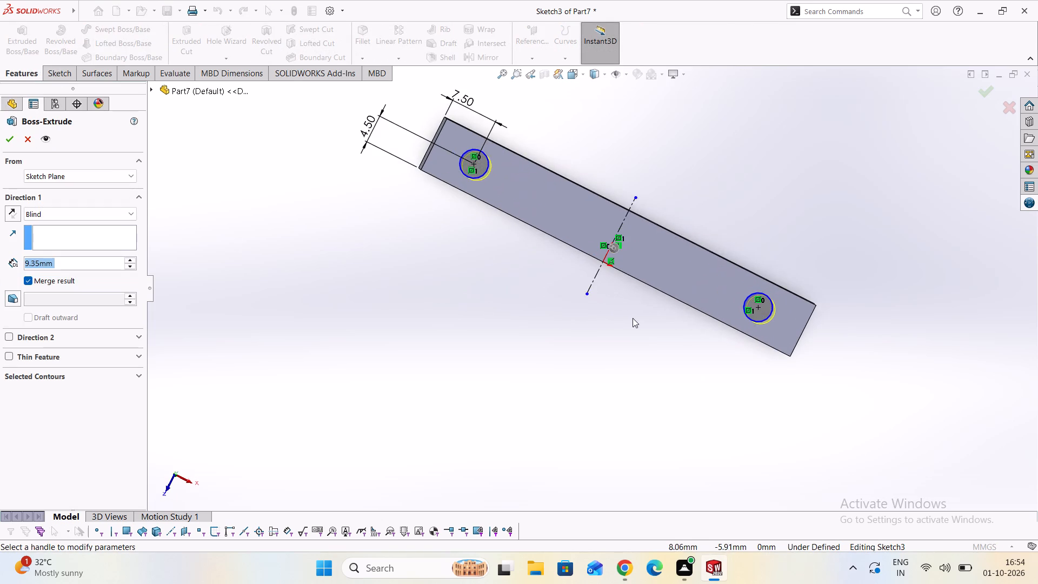
pyautogui.scroll(5, 634, 318)
pyautogui.moveTo(637, 323); pyautogui.dragTo(567, 402, button='middle')
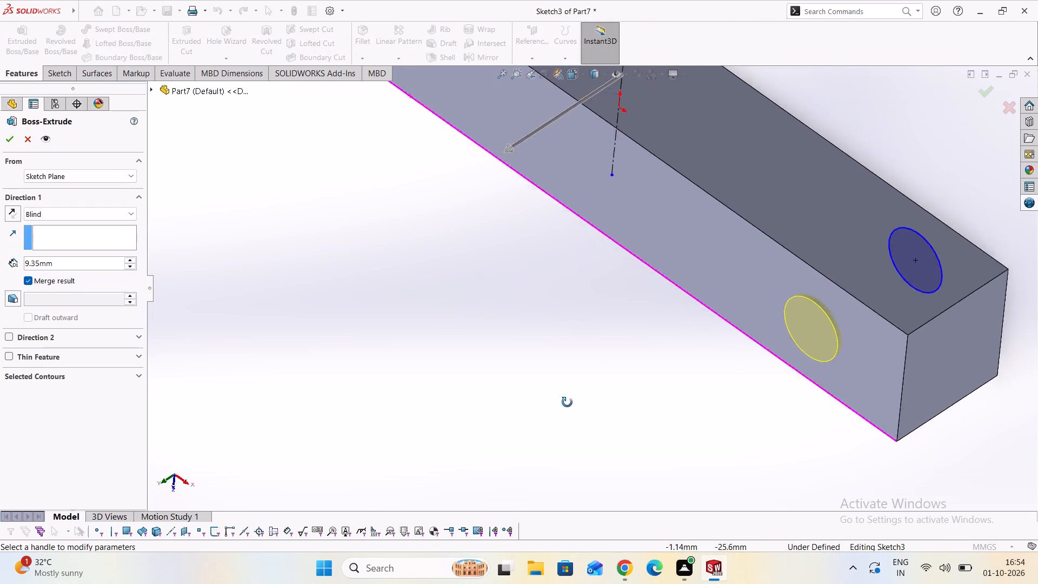
pyautogui.moveTo(567, 402); pyautogui.dragTo(635, 298, button='middle')
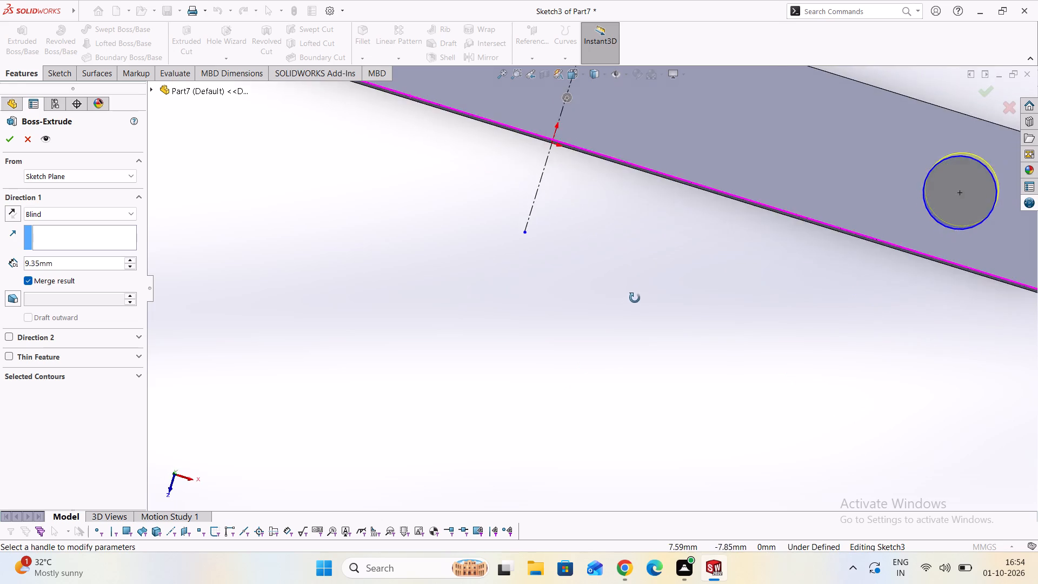
pyautogui.moveTo(635, 298); pyautogui.dragTo(668, 224, button='middle')
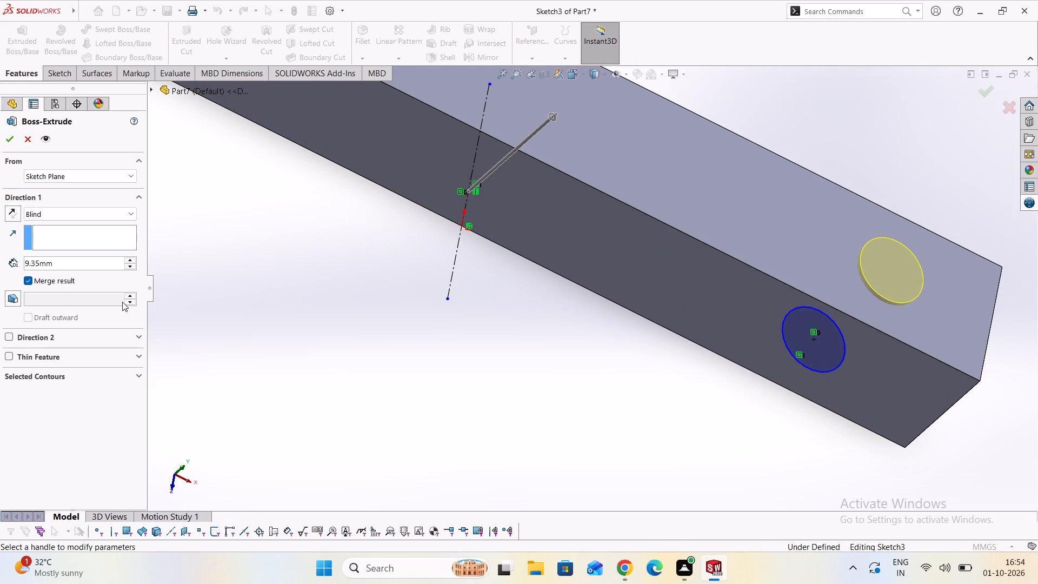
pyautogui.click(35, 263)
pyautogui.press('.')
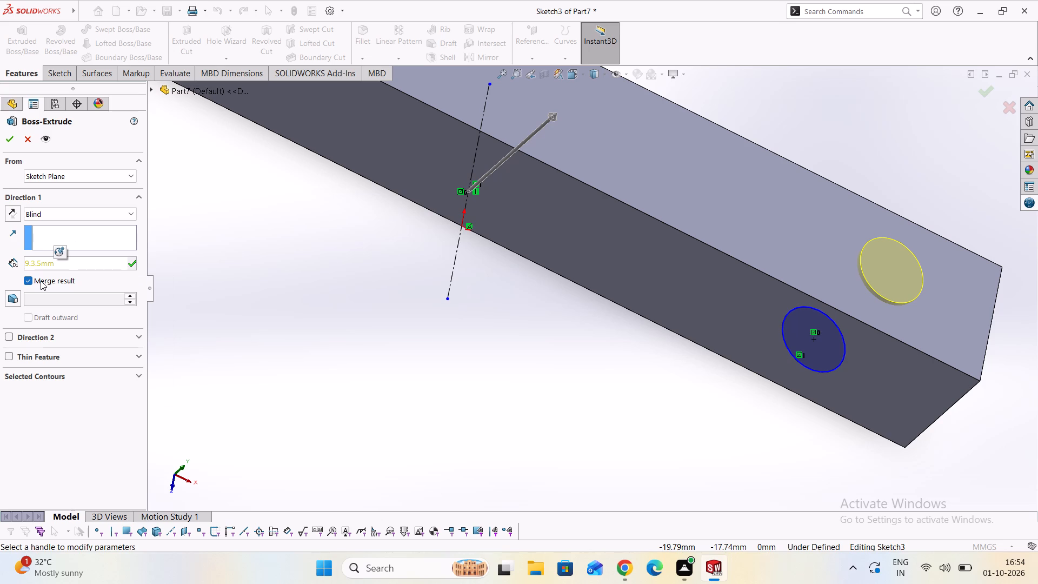
pyautogui.press('Delete')
pyautogui.press('Delete')
pyautogui.press('Delete')
pyautogui.press('Delete')
pyautogui.press('Delete')
pyautogui.press('BackSpace')
pyautogui.press('BackSpace')
pyautogui.press('BackSpace')
pyautogui.press('BackSpace')
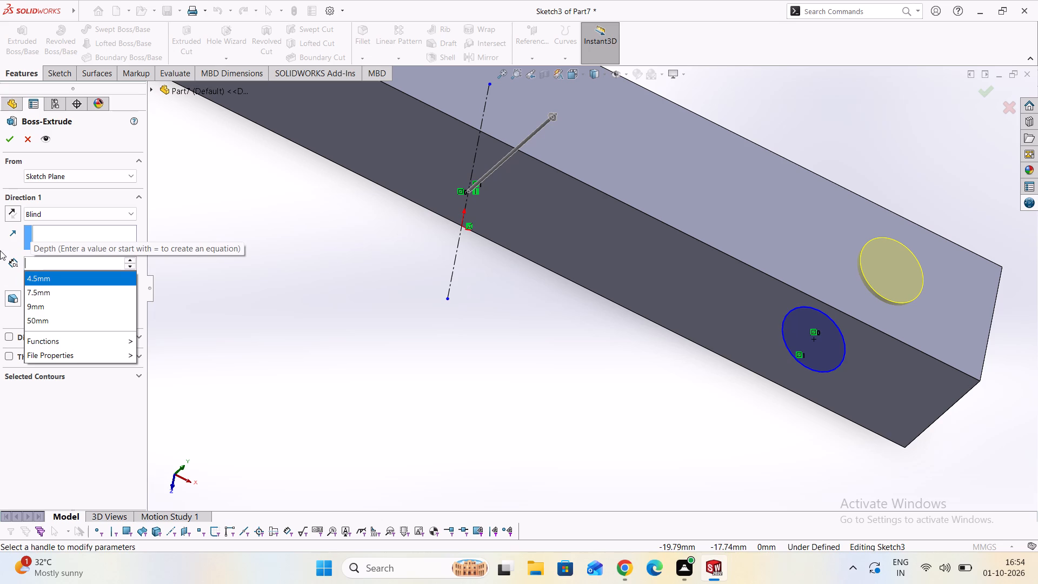
pyautogui.click(32, 263)
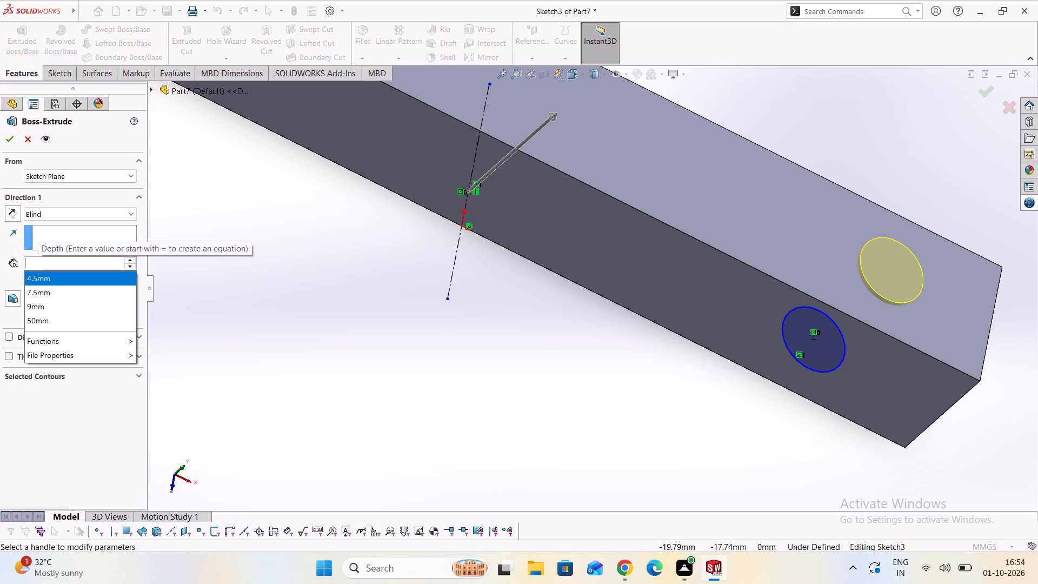
pyautogui.scroll(-1, 228, 335)
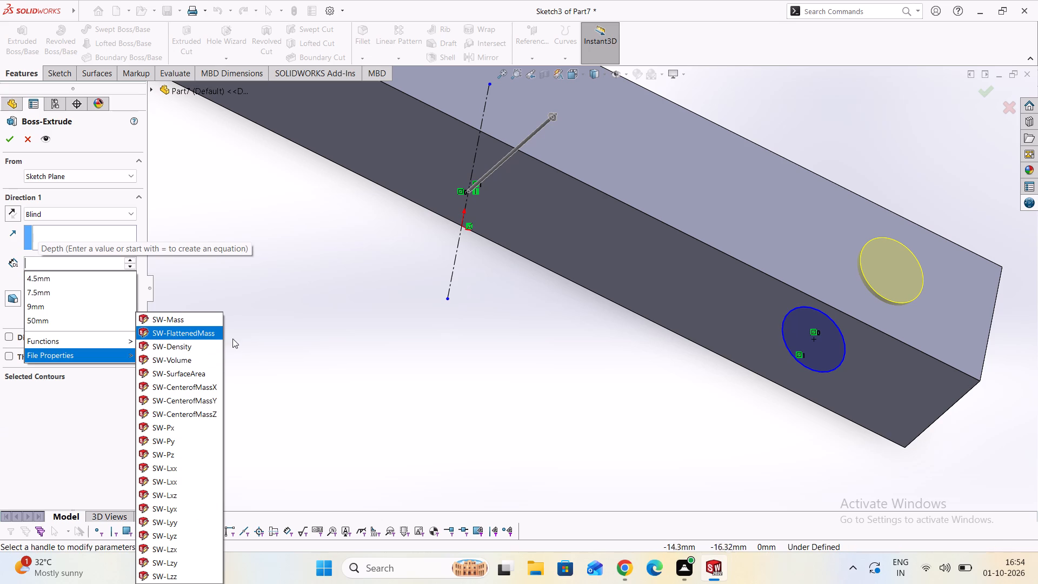
pyautogui.scroll(-2, 232, 339)
pyautogui.scroll(-3, 353, 288)
pyautogui.moveTo(395, 323); pyautogui.dragTo(434, 196, button='middle')
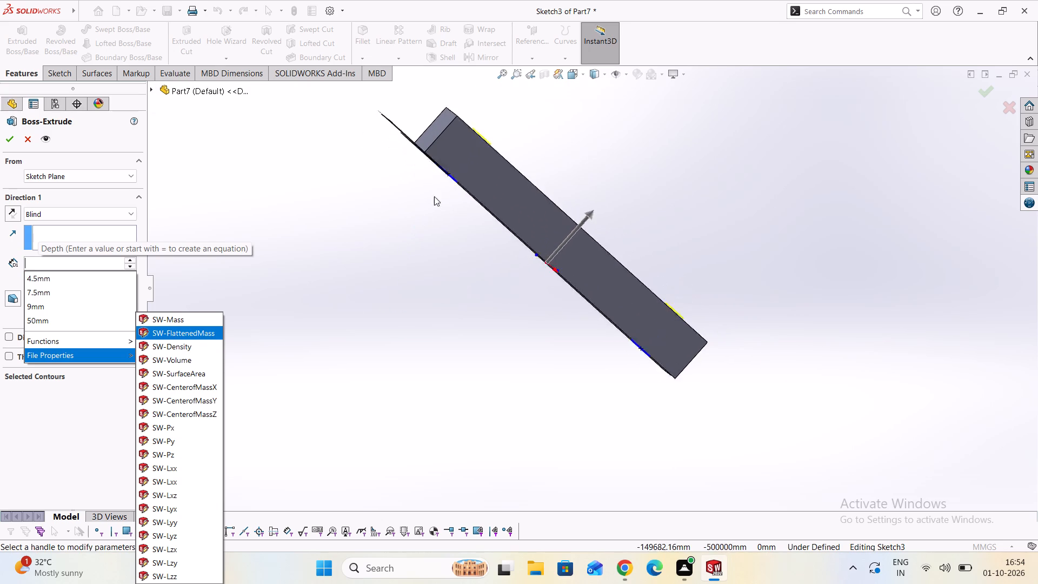
pyautogui.moveTo(434, 196); pyautogui.dragTo(660, 180, button='middle')
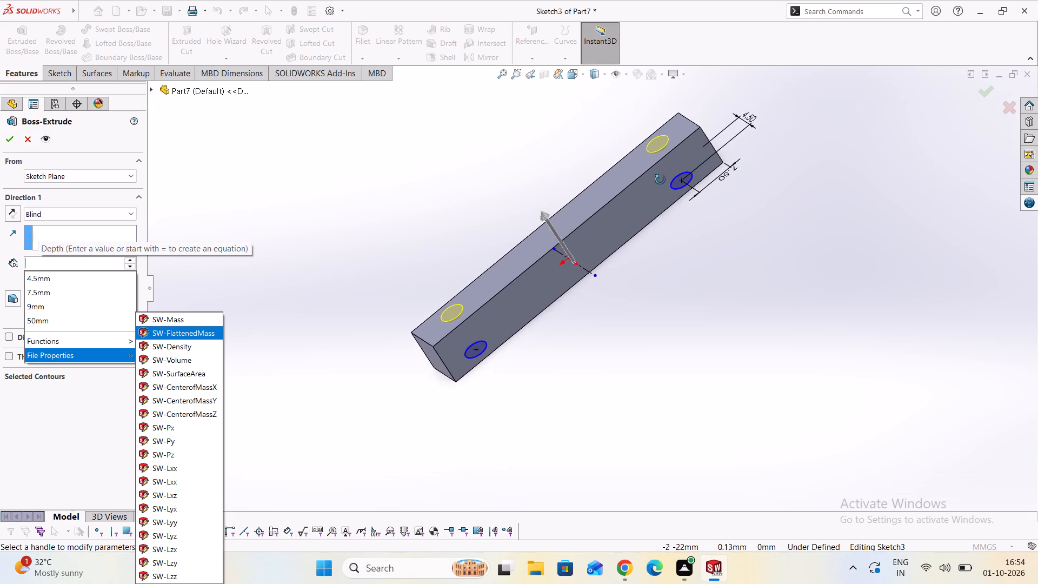
pyautogui.moveTo(660, 180); pyautogui.dragTo(669, 170, button='middle')
pyautogui.moveTo(627, 417); pyautogui.dragTo(648, 322, button='middle')
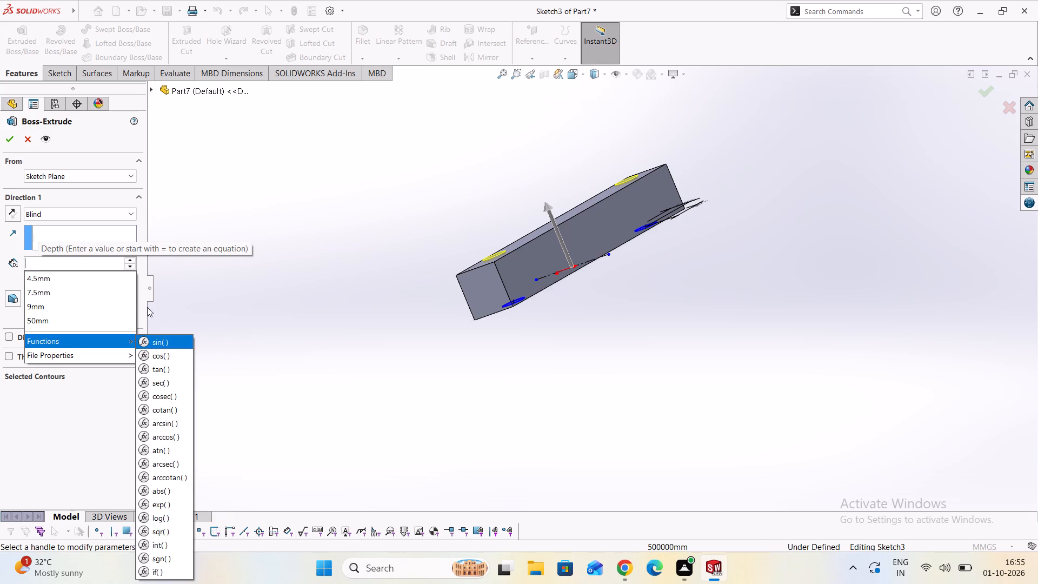
pyautogui.click(33, 265)
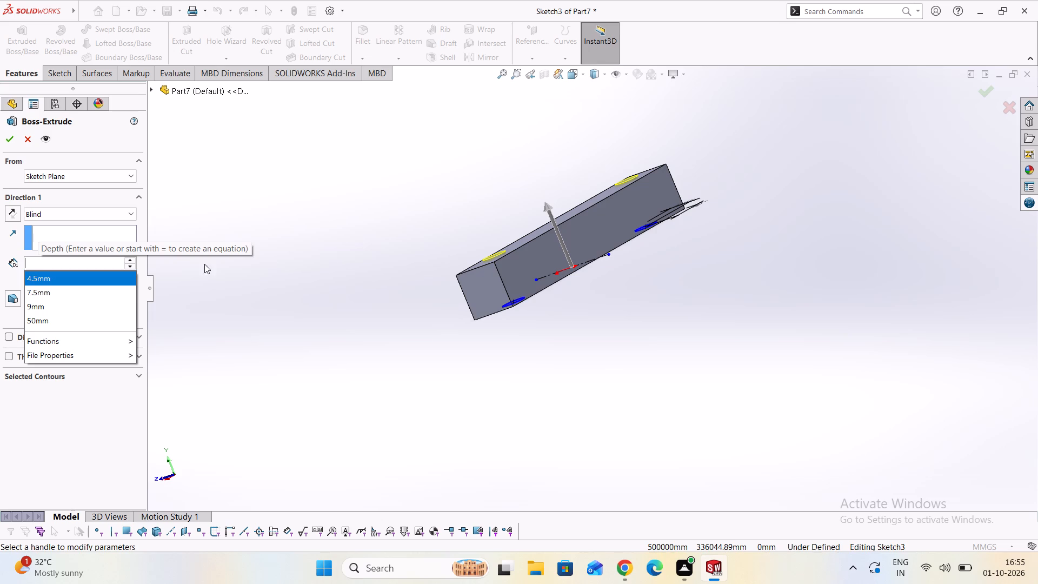
pyautogui.click(130, 215)
pyautogui.moveTo(510, 362); pyautogui.dragTo(571, 344, button='middle')
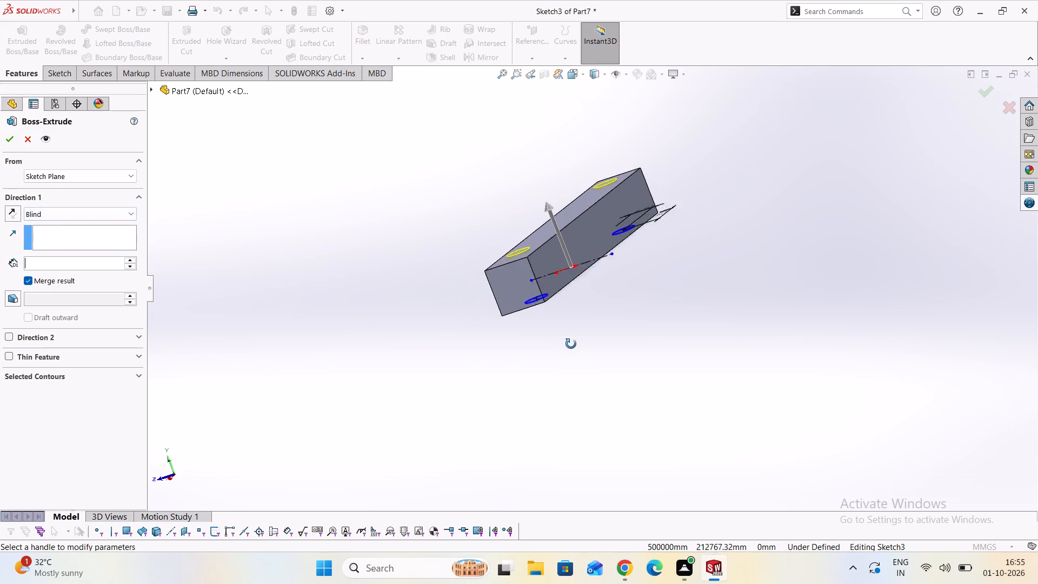
pyautogui.moveTo(571, 344); pyautogui.dragTo(581, 344, button='middle')
pyautogui.scroll(10, 616, 254)
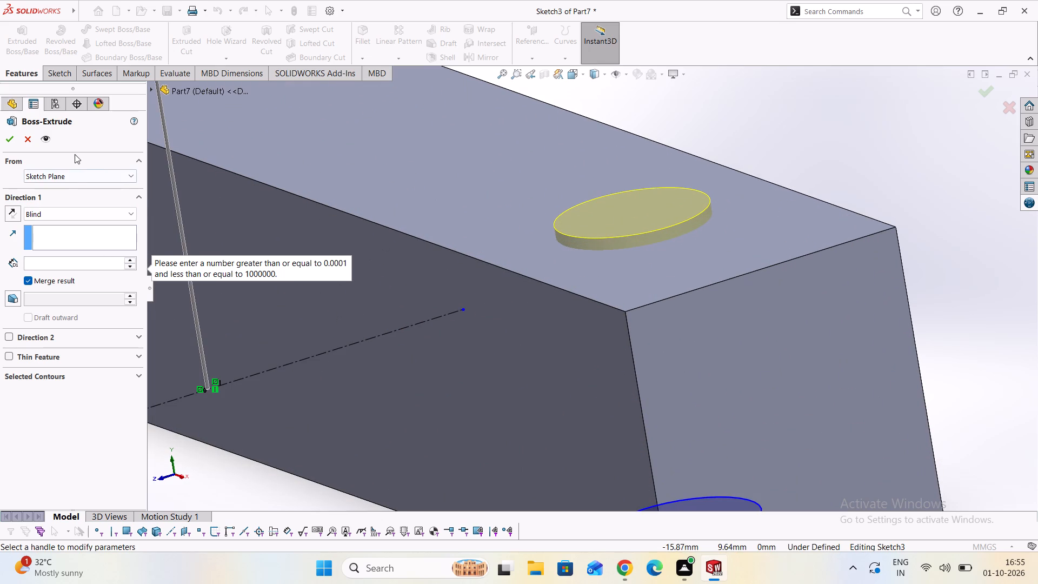
pyautogui.click(51, 256)
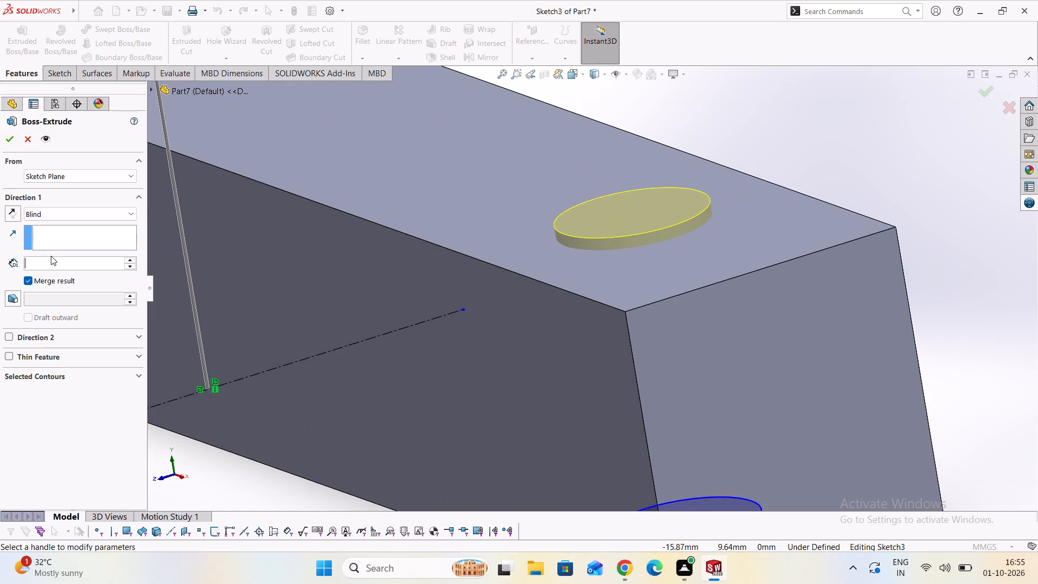
pyautogui.click(44, 269)
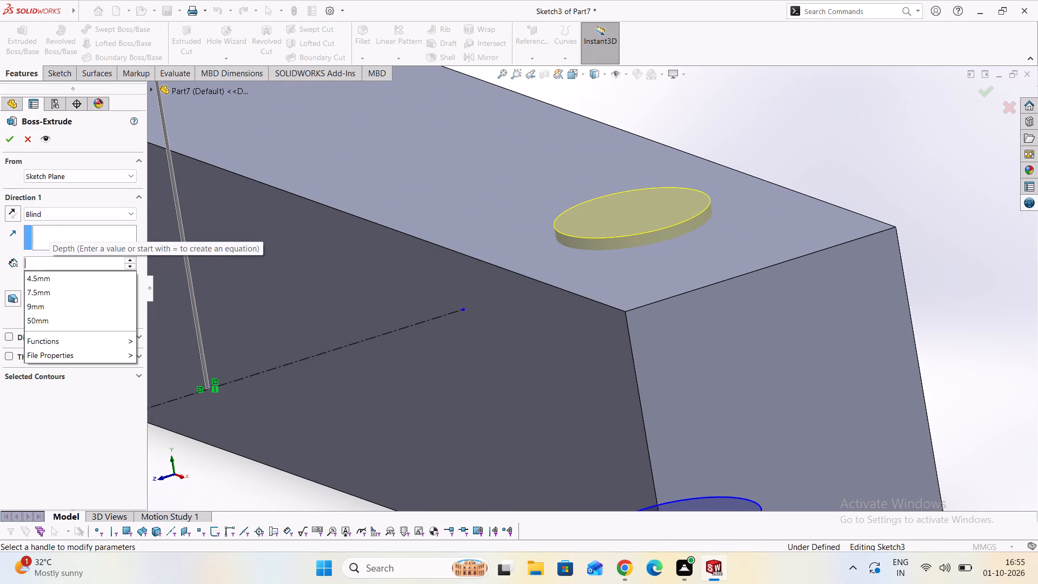
pyautogui.press('3')
pyautogui.write('.5')
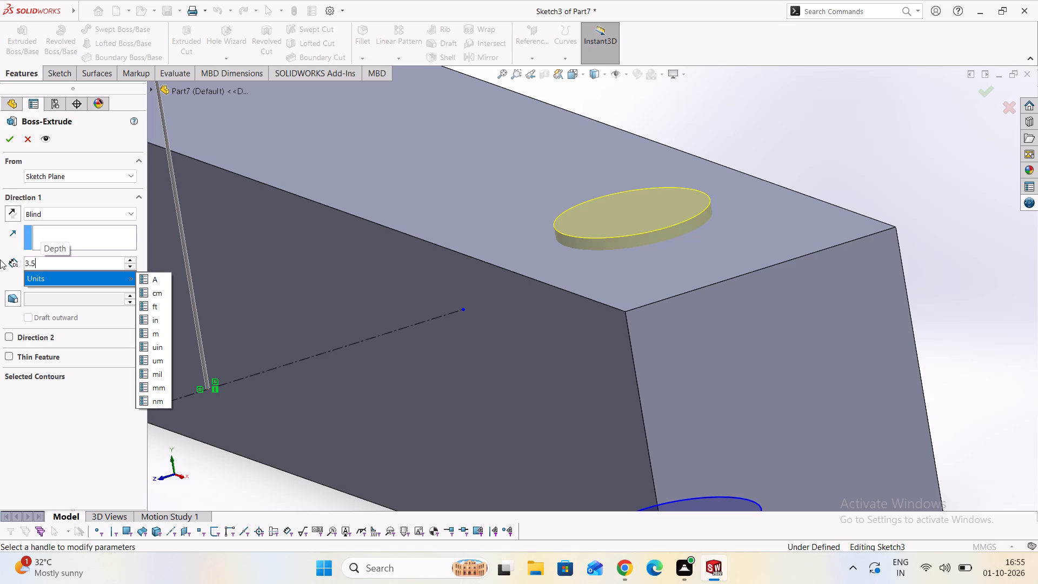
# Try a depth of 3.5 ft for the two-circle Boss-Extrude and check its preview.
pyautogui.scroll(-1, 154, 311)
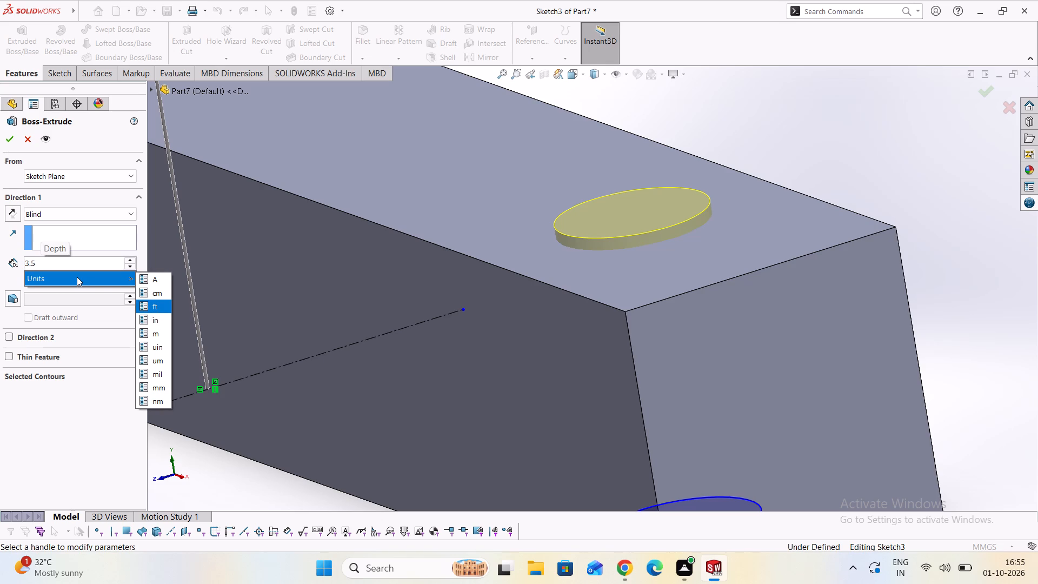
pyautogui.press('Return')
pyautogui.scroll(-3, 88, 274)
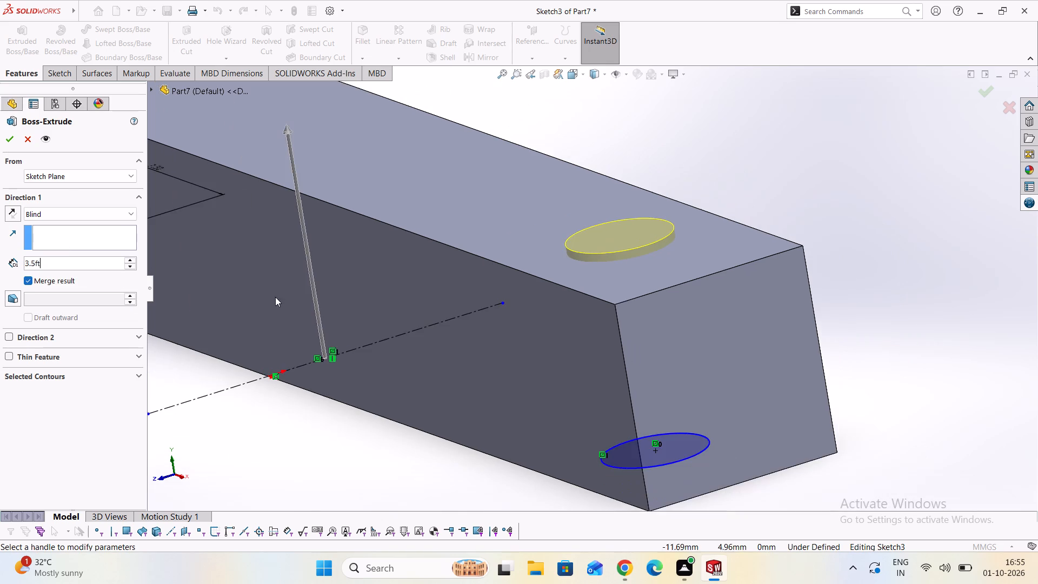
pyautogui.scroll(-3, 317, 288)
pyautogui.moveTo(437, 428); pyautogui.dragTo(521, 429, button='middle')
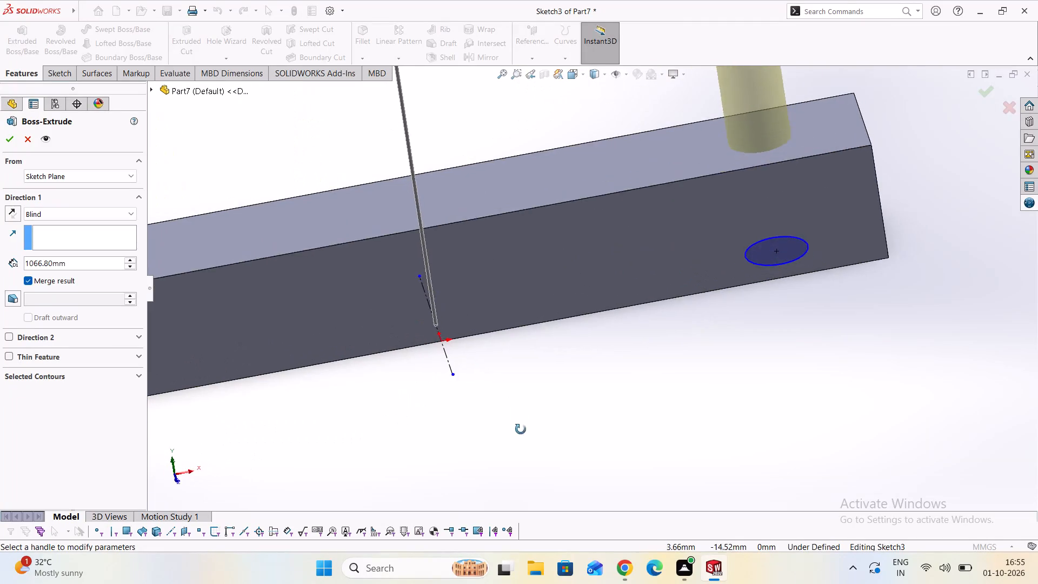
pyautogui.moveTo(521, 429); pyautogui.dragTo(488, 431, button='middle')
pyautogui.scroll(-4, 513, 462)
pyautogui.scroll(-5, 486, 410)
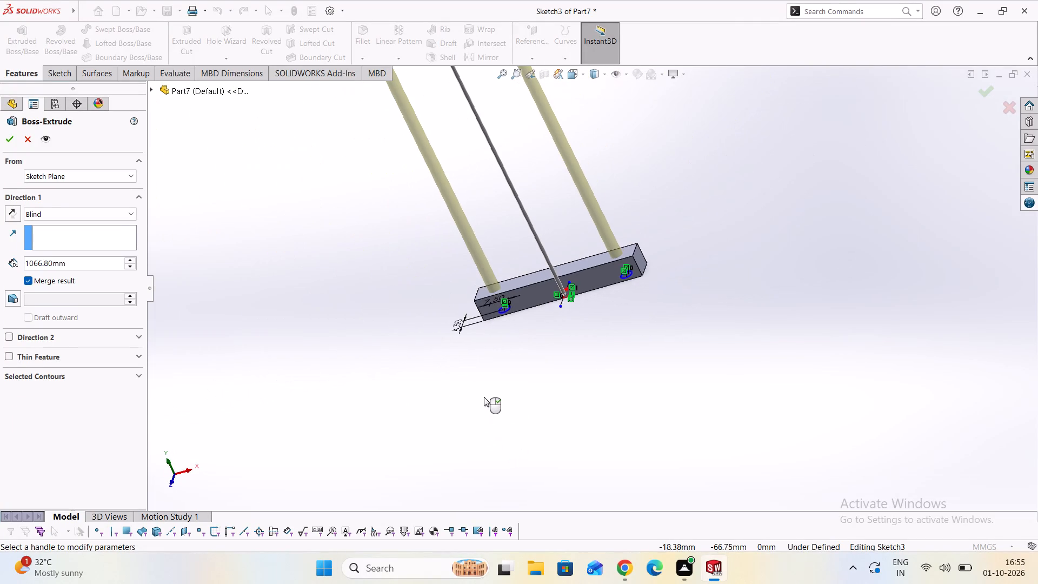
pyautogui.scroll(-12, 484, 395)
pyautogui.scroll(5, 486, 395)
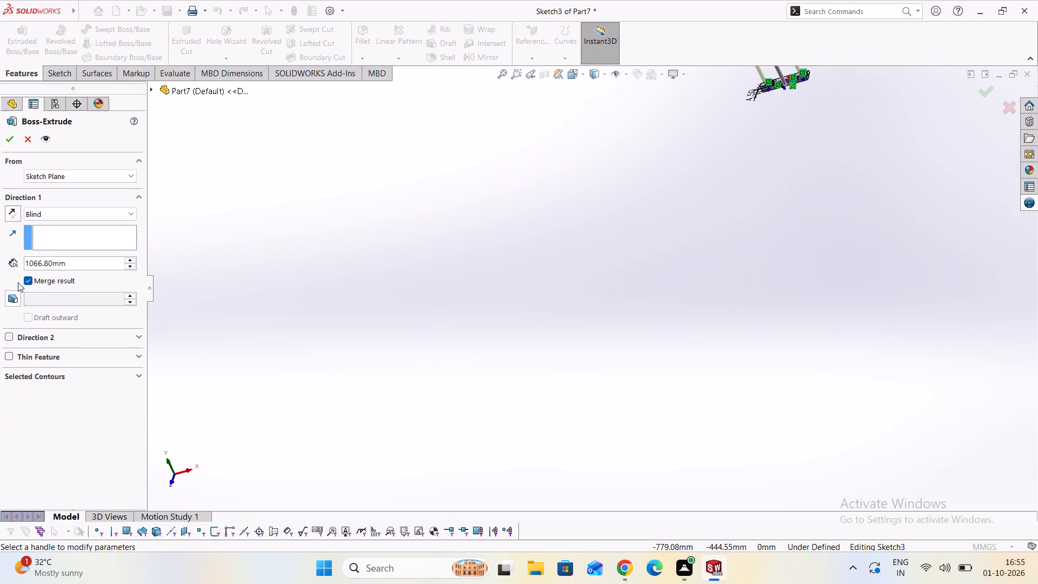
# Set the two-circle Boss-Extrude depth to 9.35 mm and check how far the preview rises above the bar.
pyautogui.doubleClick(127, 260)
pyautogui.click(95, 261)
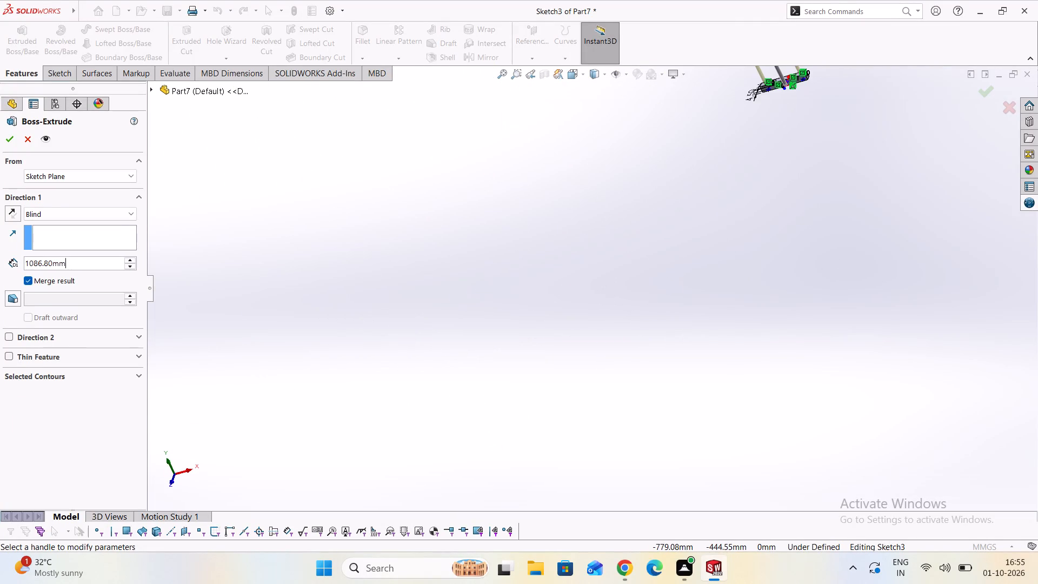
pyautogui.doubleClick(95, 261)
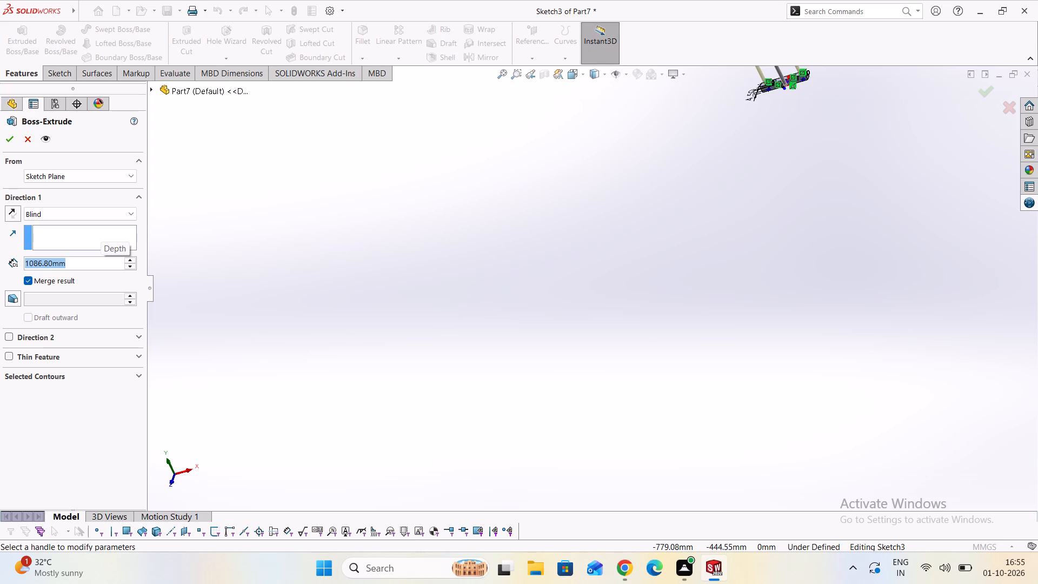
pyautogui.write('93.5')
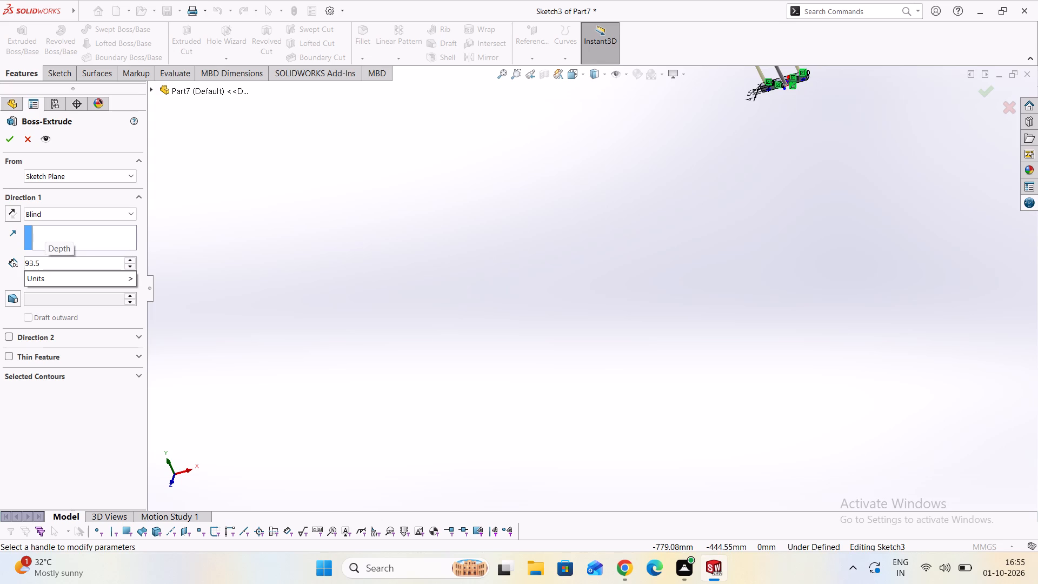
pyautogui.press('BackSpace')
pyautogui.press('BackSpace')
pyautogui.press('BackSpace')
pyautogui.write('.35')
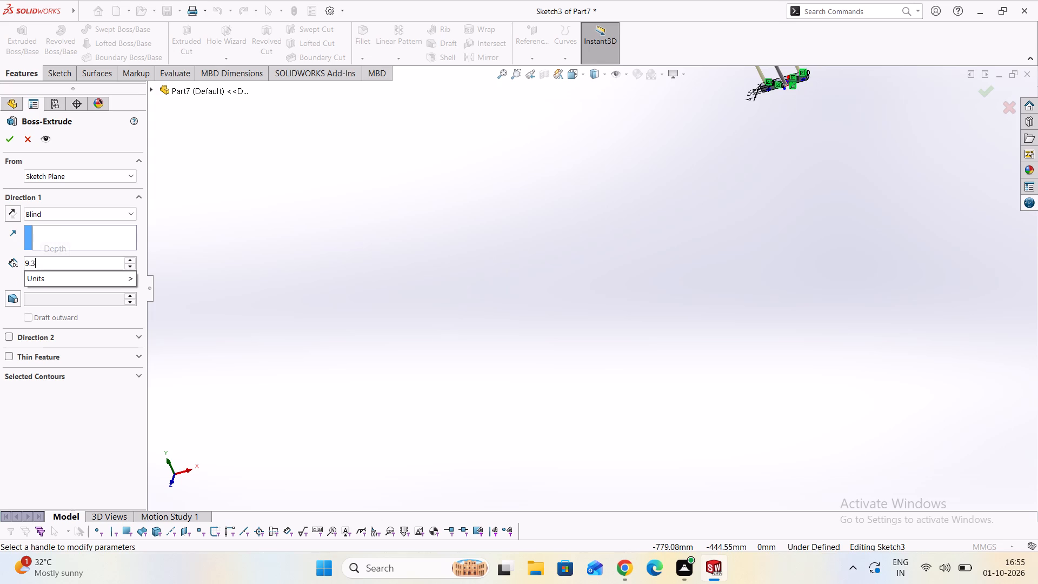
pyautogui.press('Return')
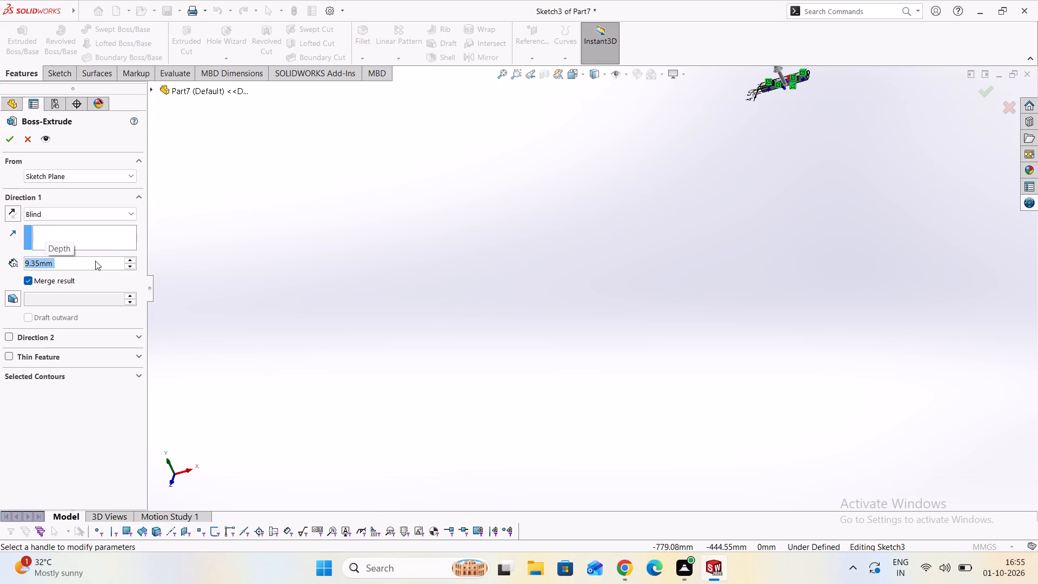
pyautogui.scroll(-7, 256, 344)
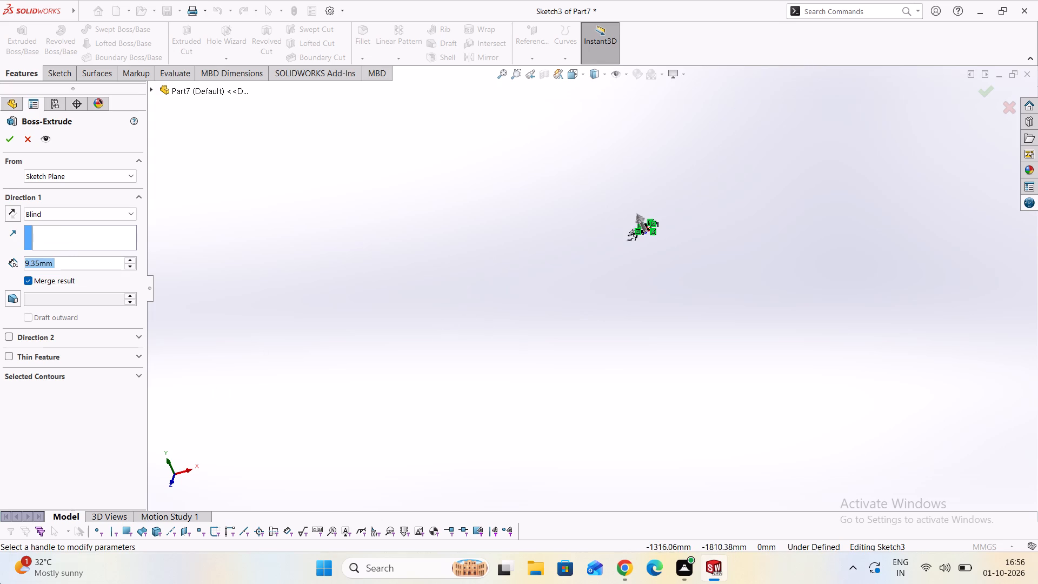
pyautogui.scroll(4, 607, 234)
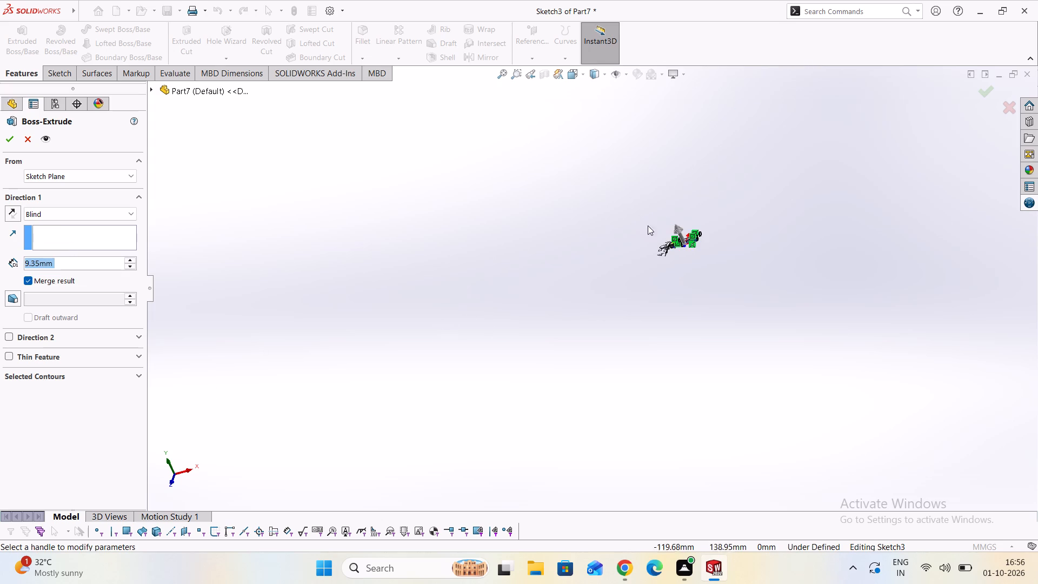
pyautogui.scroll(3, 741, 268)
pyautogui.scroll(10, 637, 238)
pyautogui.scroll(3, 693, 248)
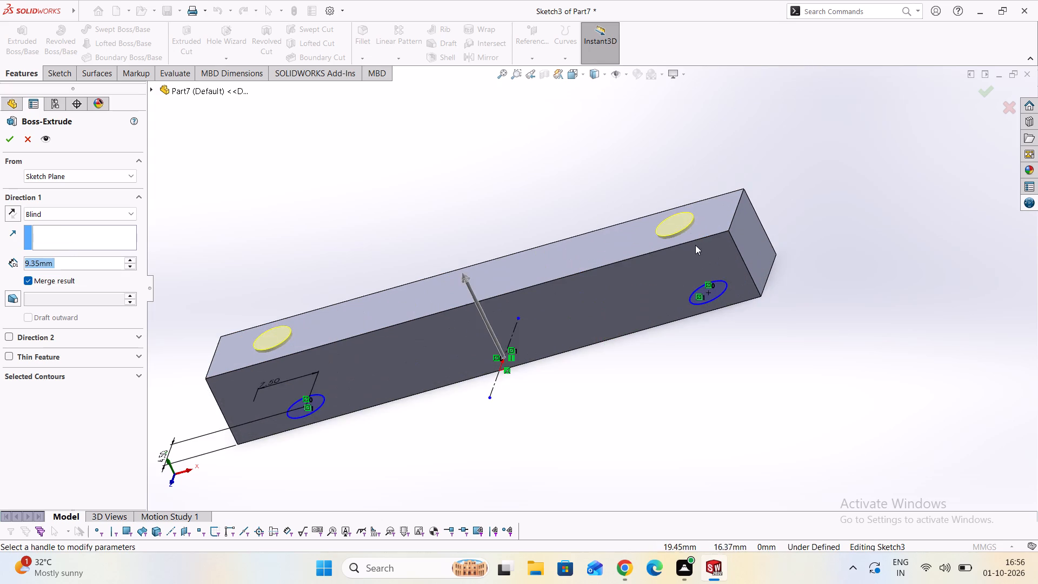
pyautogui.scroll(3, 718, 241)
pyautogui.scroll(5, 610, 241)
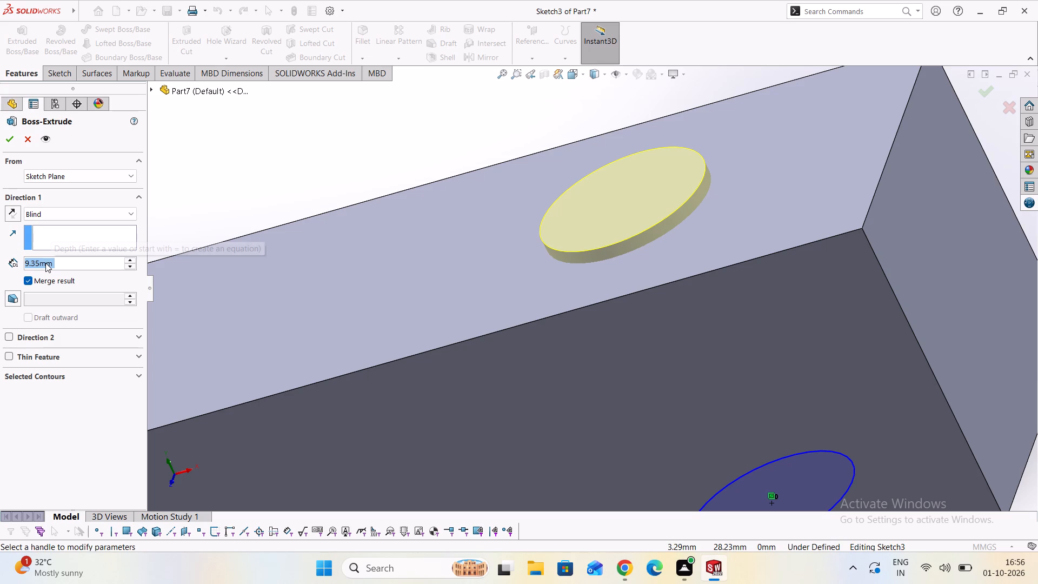
# Set the depth to 12.5 mm and finish the blind, merged Boss-Extrude of the two circles.
pyautogui.write('12.5')
pyautogui.press('Return')
pyautogui.scroll(-2, 367, 387)
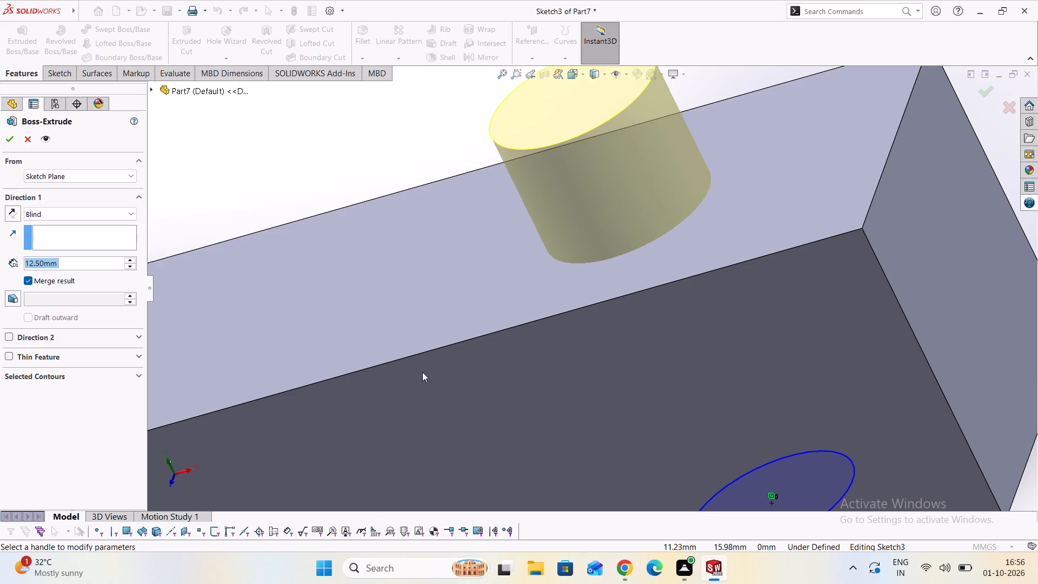
pyautogui.scroll(-8, 422, 372)
pyautogui.scroll(-2, 357, 429)
pyautogui.scroll(3, 331, 419)
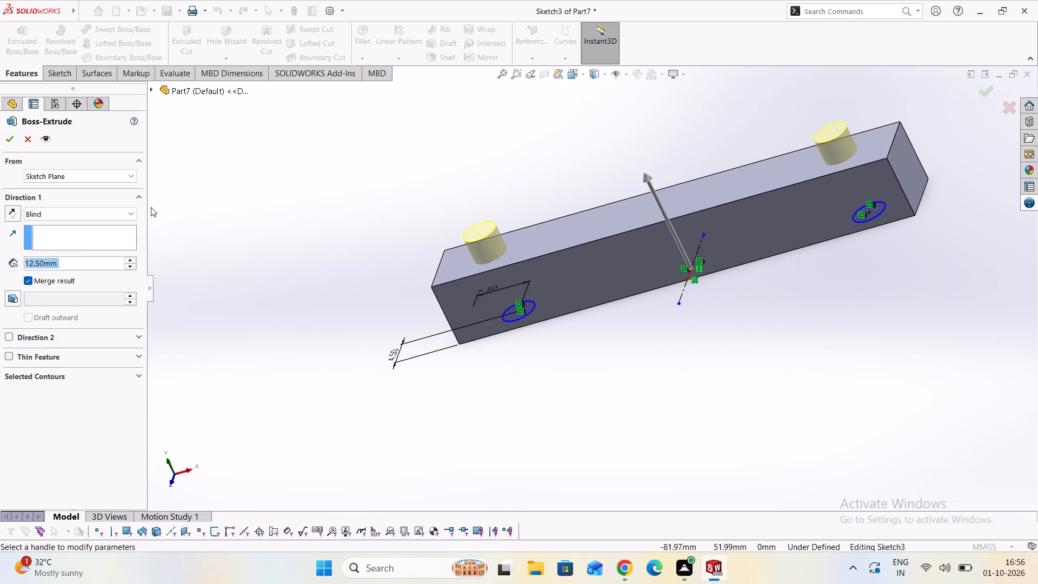
pyautogui.click(2, 137)
# Inspect the bar and both cylindrical bosses from several directions.
pyautogui.moveTo(547, 370); pyautogui.dragTo(601, 316, button='middle')
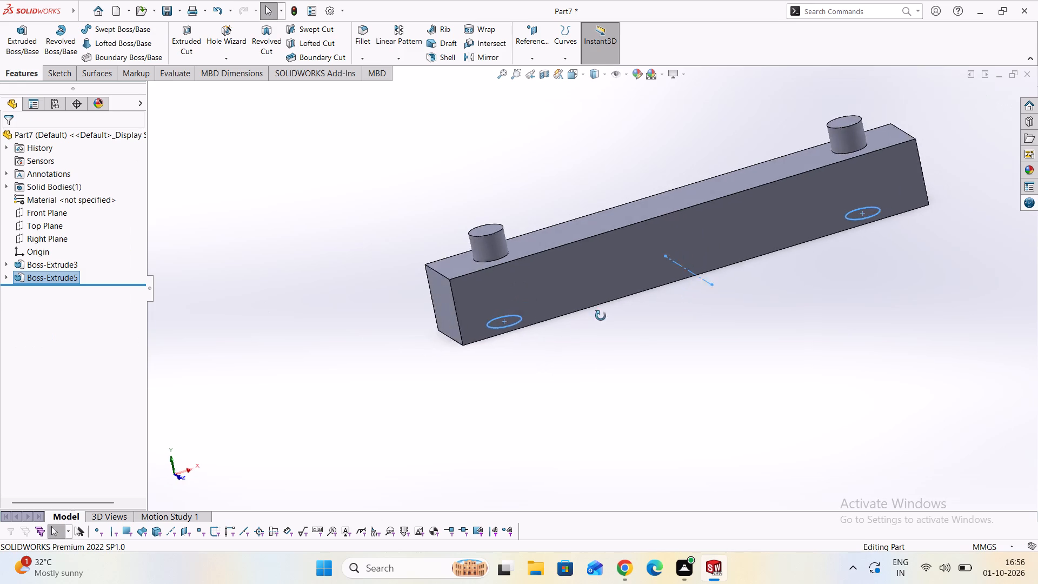
pyautogui.moveTo(601, 316); pyautogui.dragTo(731, 337, button='middle')
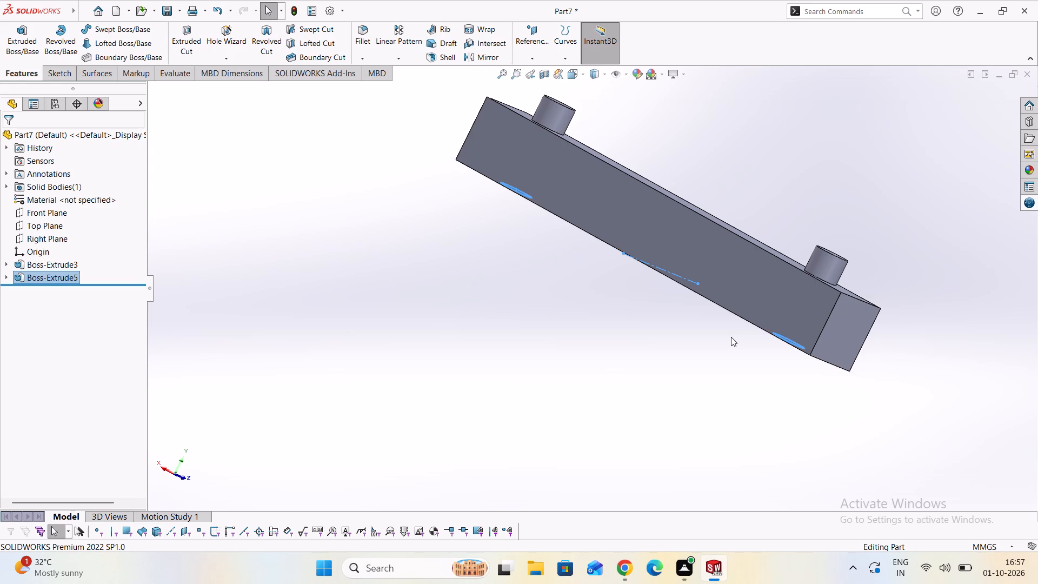
pyautogui.scroll(-3, 600, 309)
pyautogui.moveTo(696, 184); pyautogui.dragTo(624, 341, button='middle')
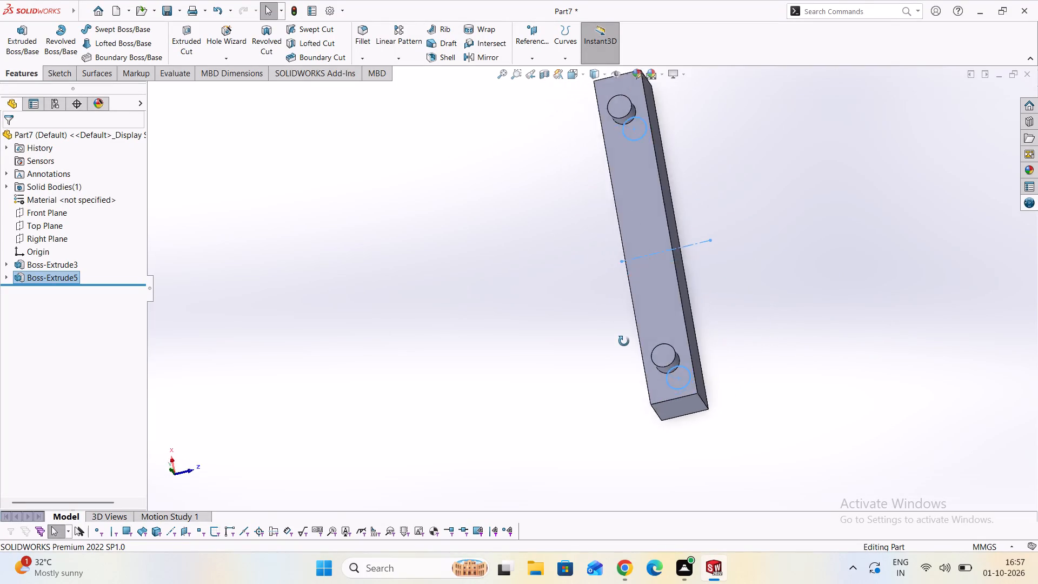
pyautogui.moveTo(624, 341); pyautogui.dragTo(216, 437, button='middle')
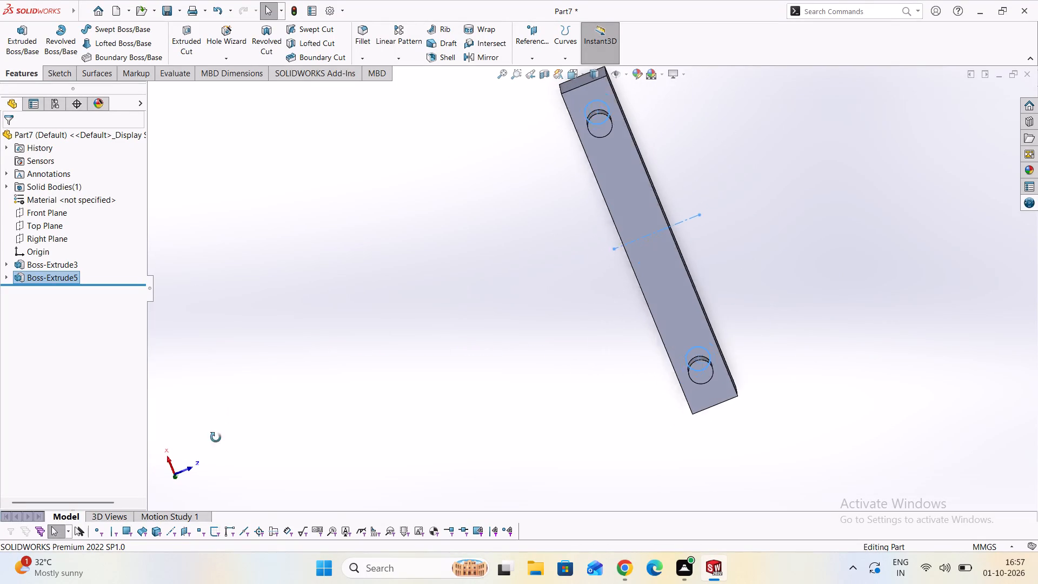
pyautogui.moveTo(216, 437); pyautogui.dragTo(217, 434, button='middle')
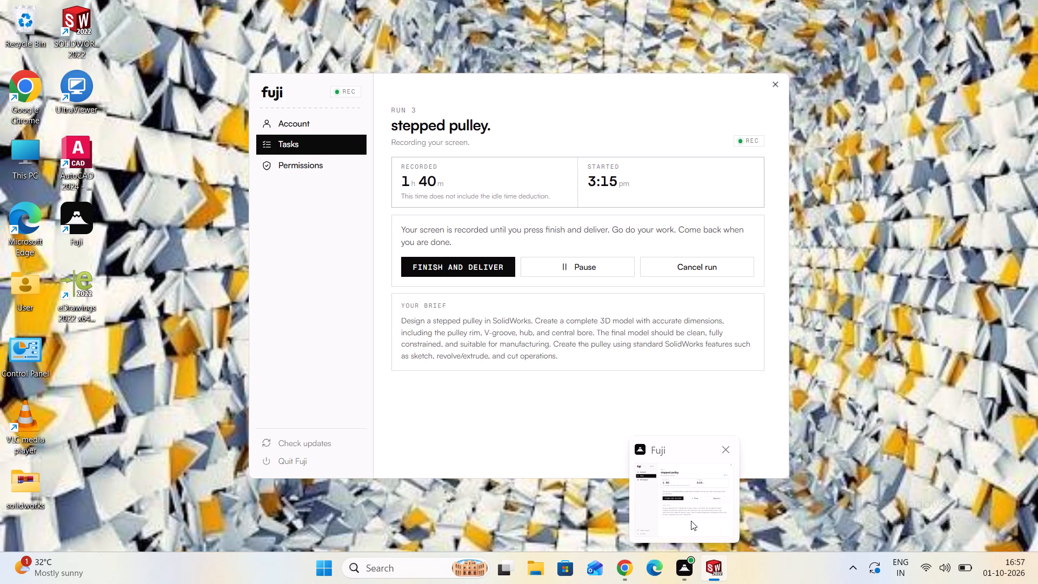
pyautogui.scroll(-2, 523, 422)
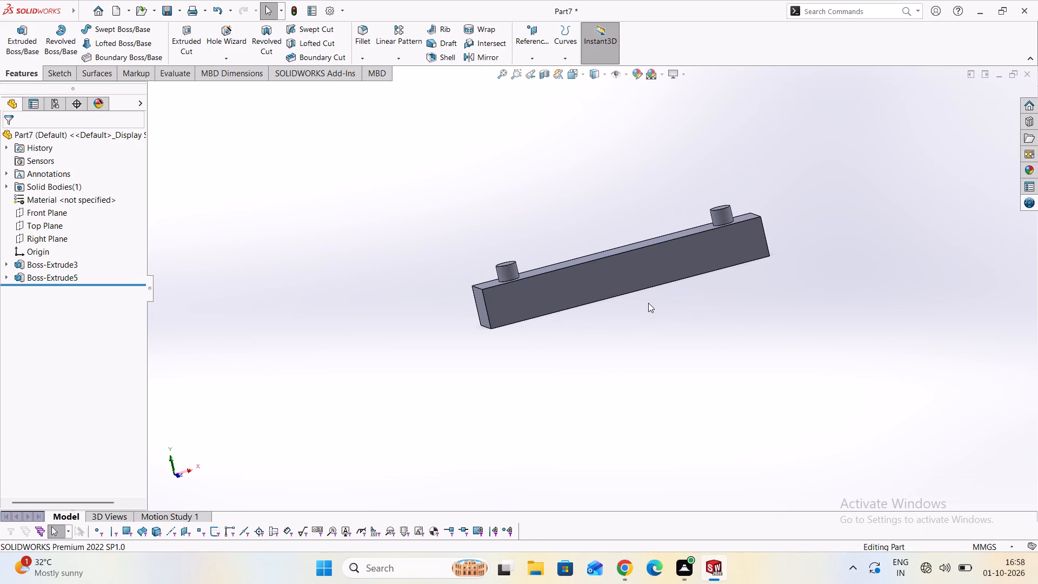
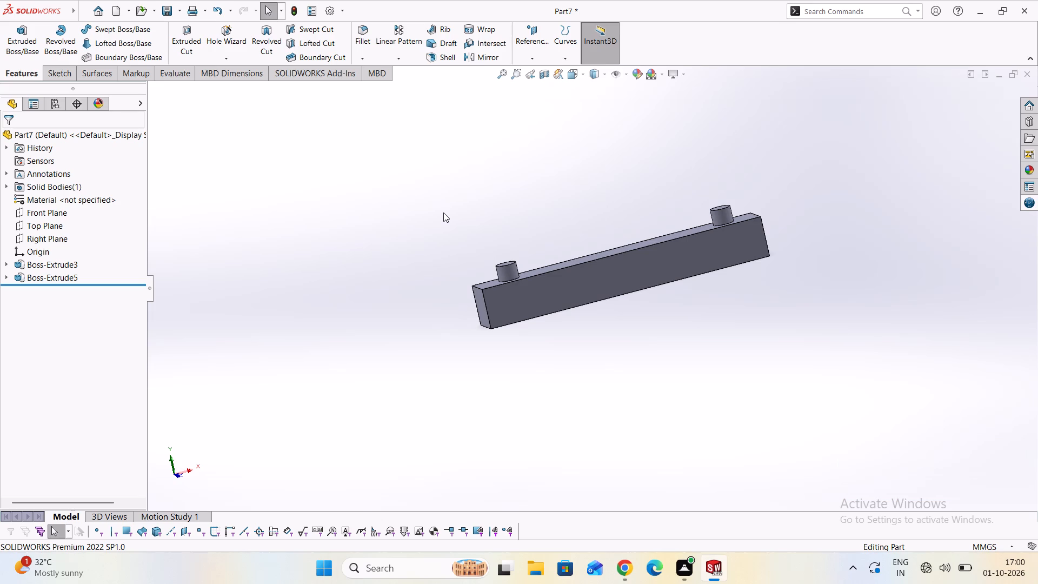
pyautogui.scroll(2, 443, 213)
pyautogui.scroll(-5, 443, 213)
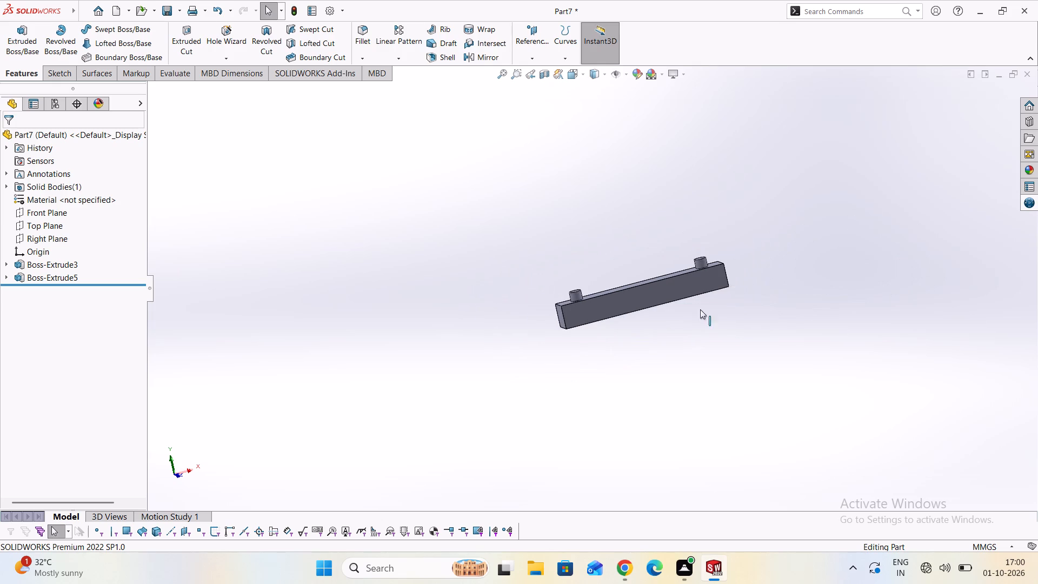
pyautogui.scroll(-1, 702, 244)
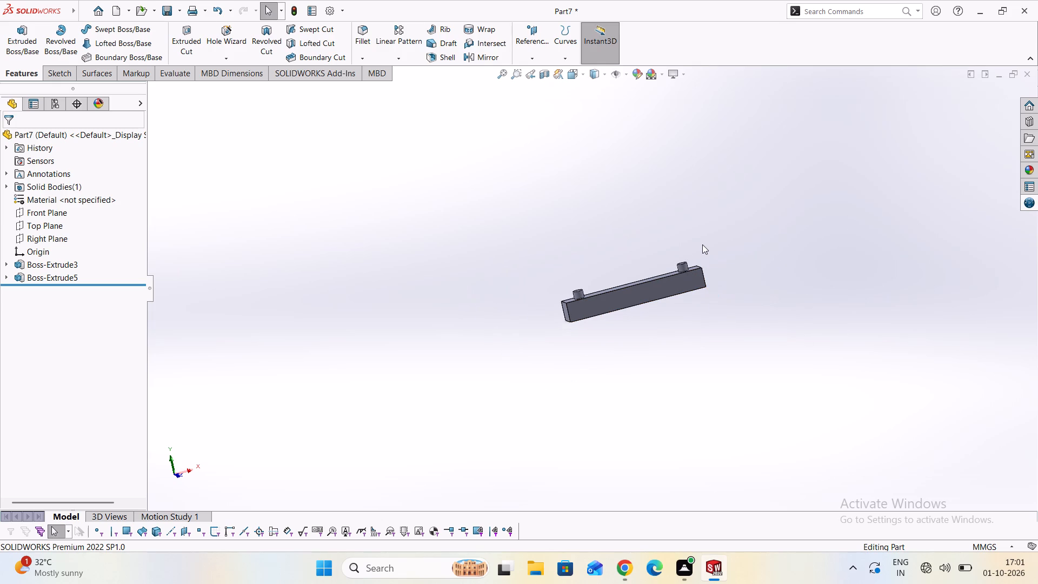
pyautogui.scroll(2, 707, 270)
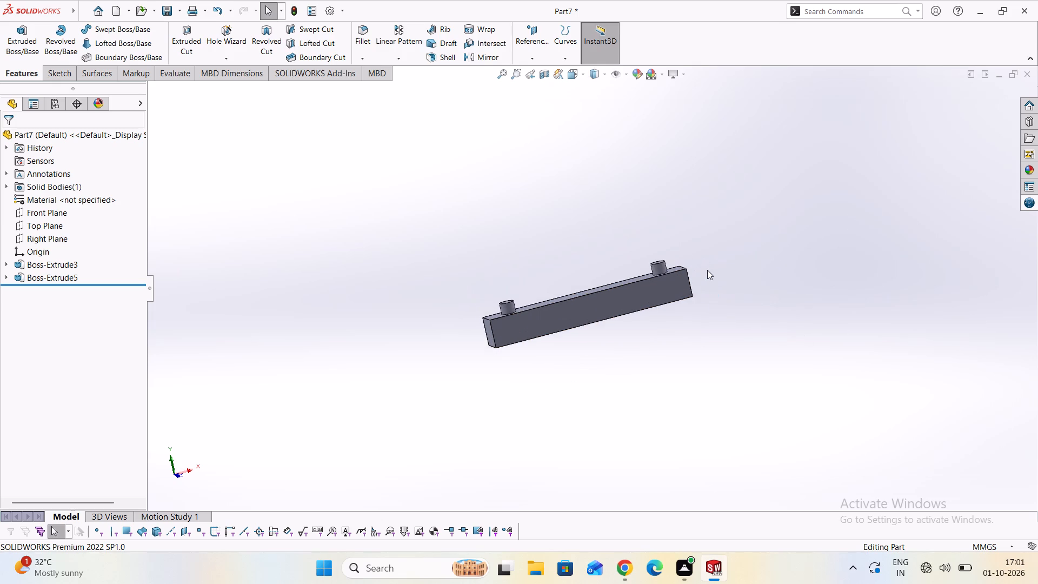
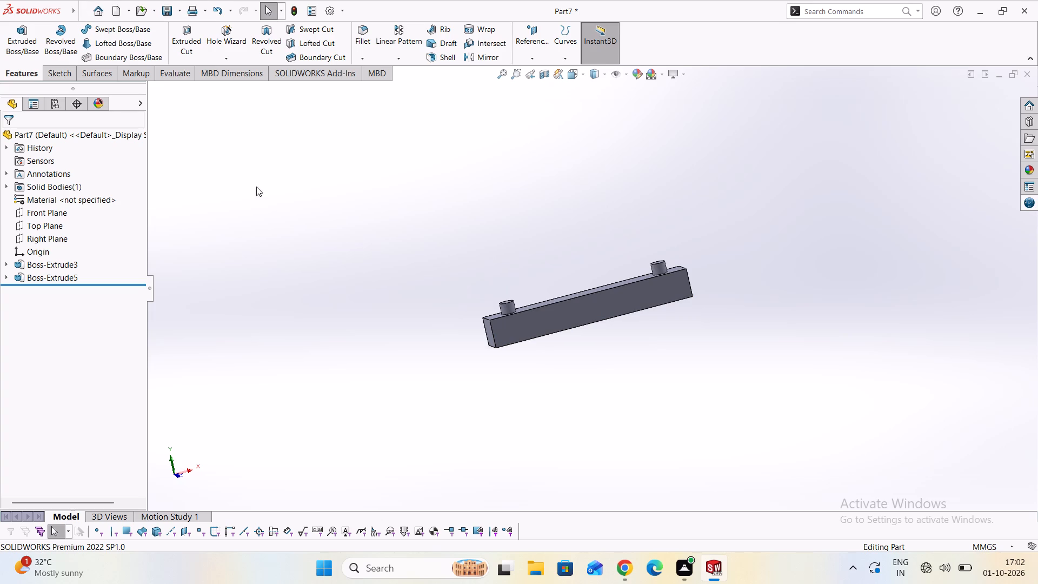
# Close the Part7 document without saving its changes.
pyautogui.click(1027, 71)
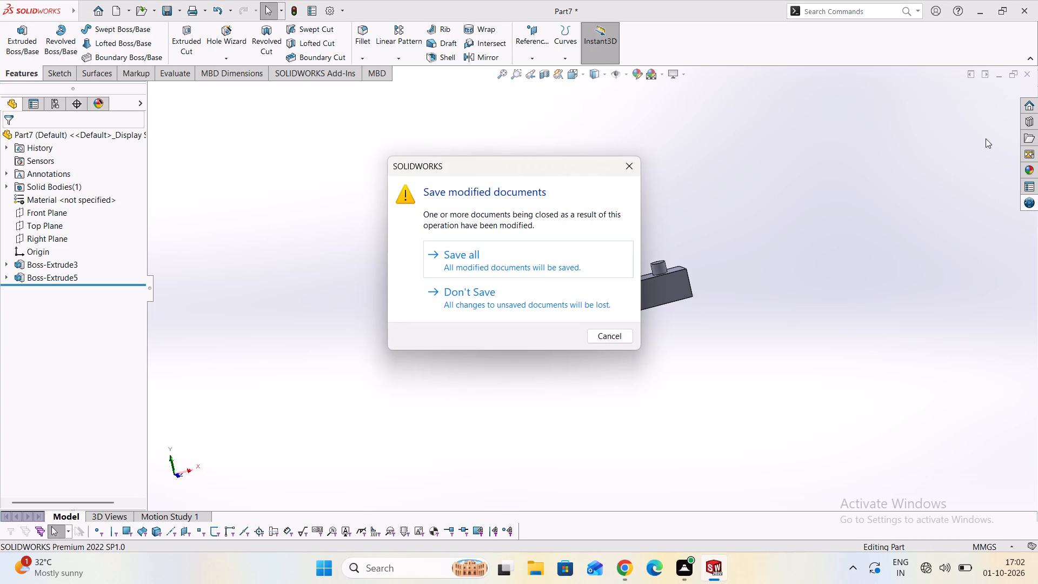
pyautogui.click(498, 297)
pyautogui.scroll(-1, 556, 306)
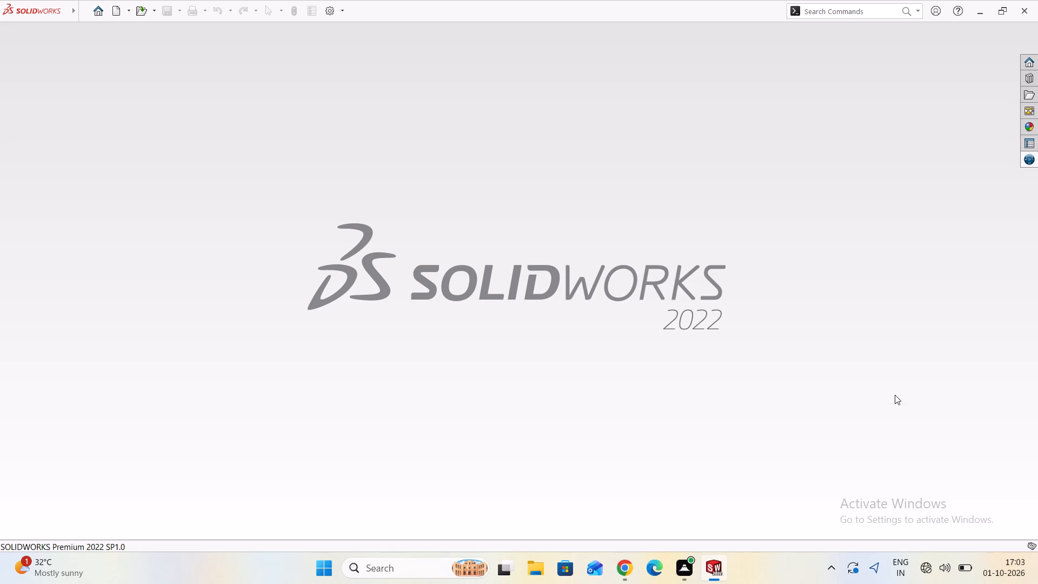
# Create a new part document.
pyautogui.click(124, 15)
pyautogui.click(442, 428)
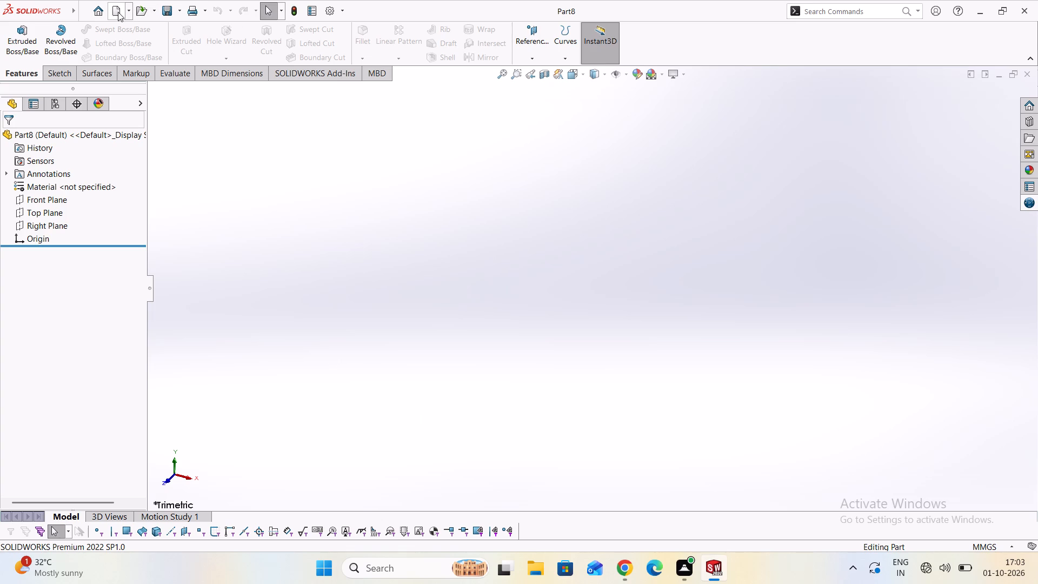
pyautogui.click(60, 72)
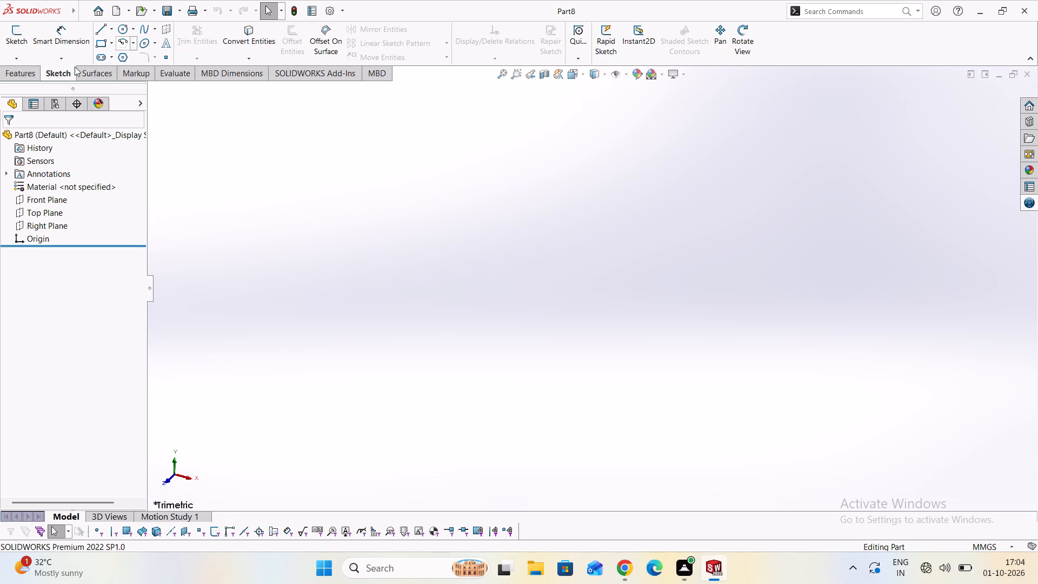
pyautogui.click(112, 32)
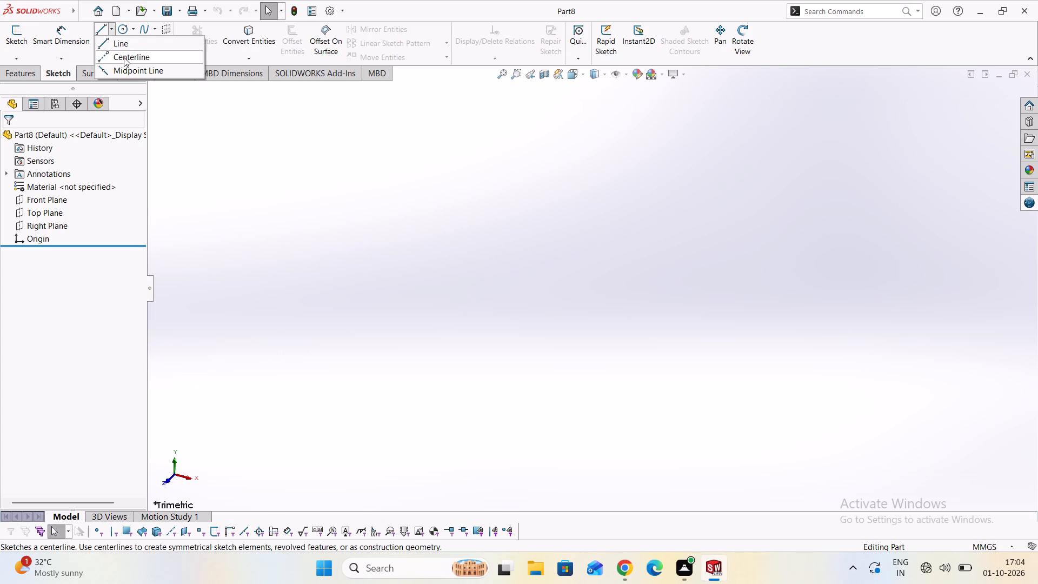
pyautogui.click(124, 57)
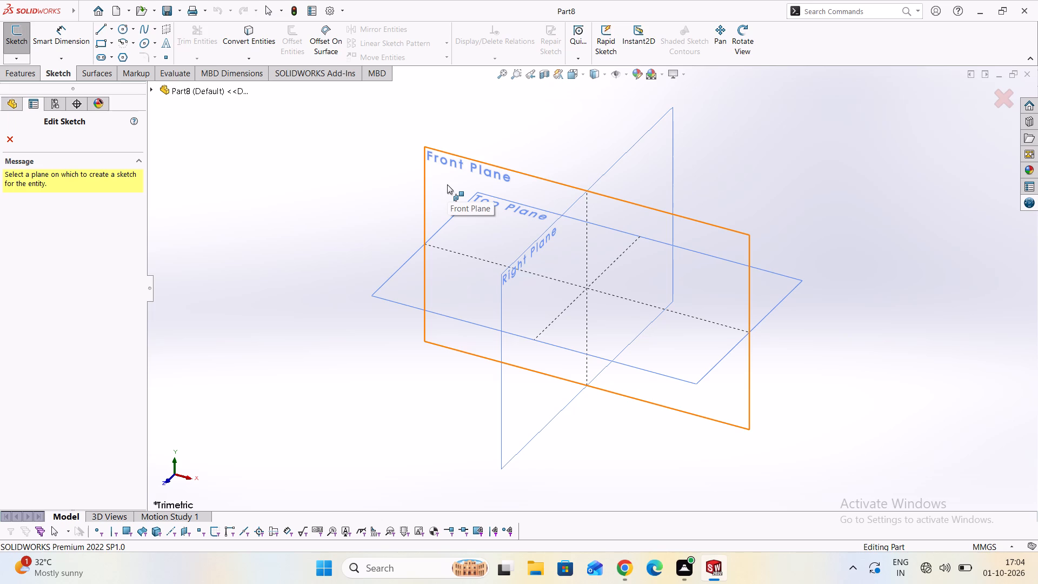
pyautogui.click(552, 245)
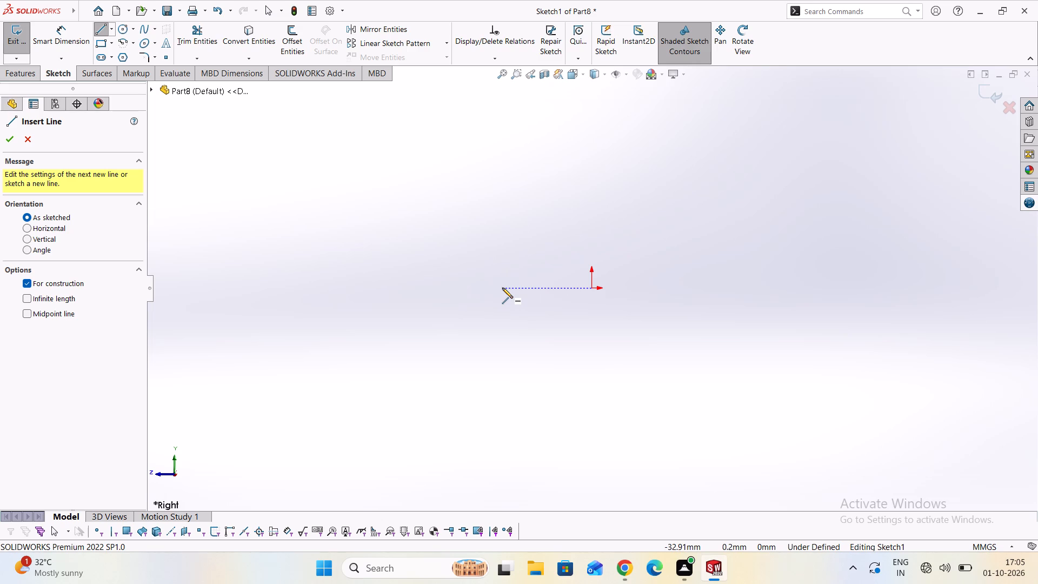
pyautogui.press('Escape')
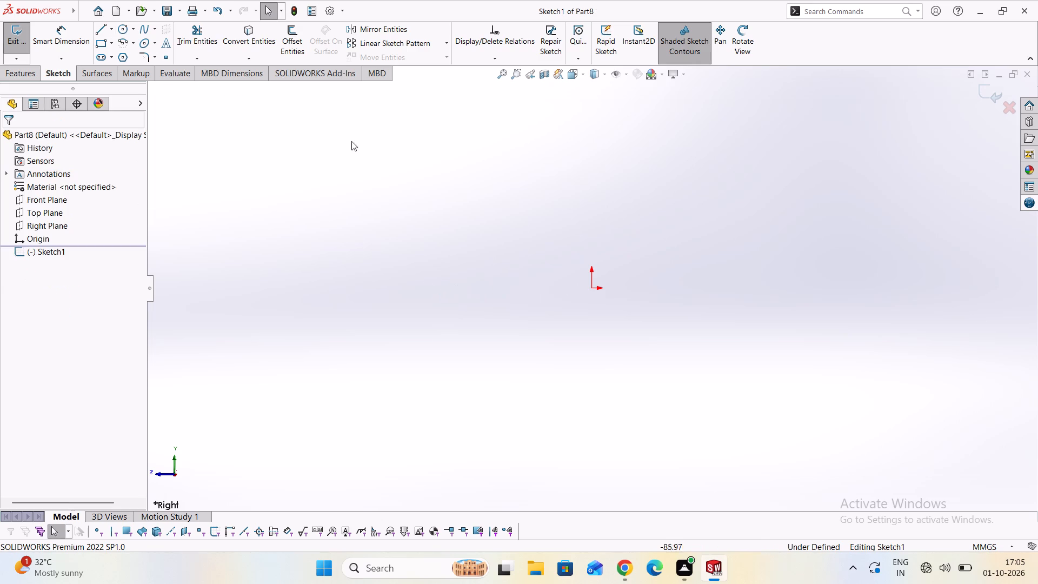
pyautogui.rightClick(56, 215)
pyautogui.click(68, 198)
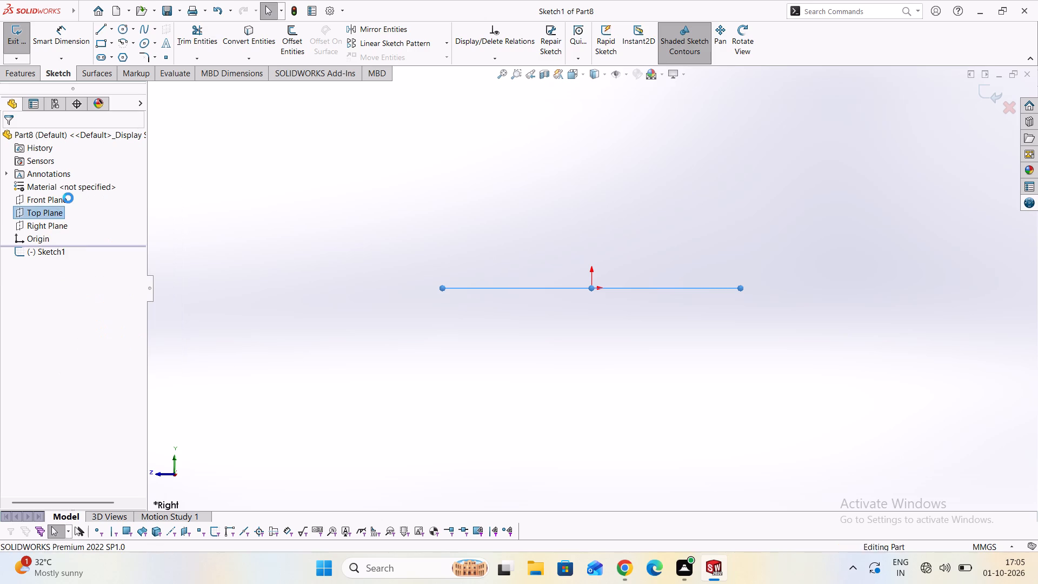
# Start a sketch on the Top Plane and draw a horizontal centerline about 62 mm long through the origin.
pyautogui.click(111, 30)
pyautogui.click(118, 51)
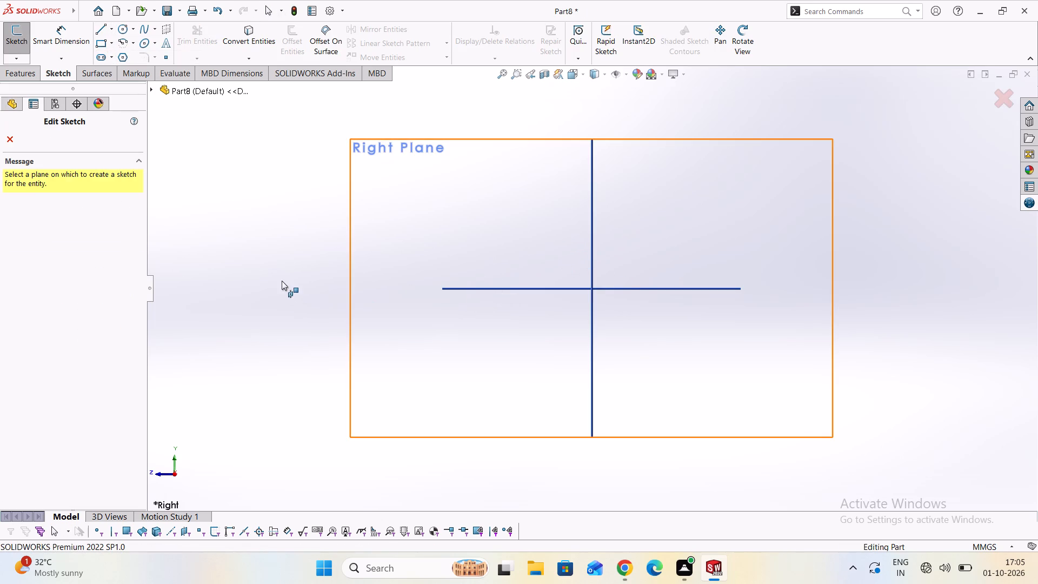
pyautogui.moveTo(282, 279); pyautogui.dragTo(282, 450, button='middle')
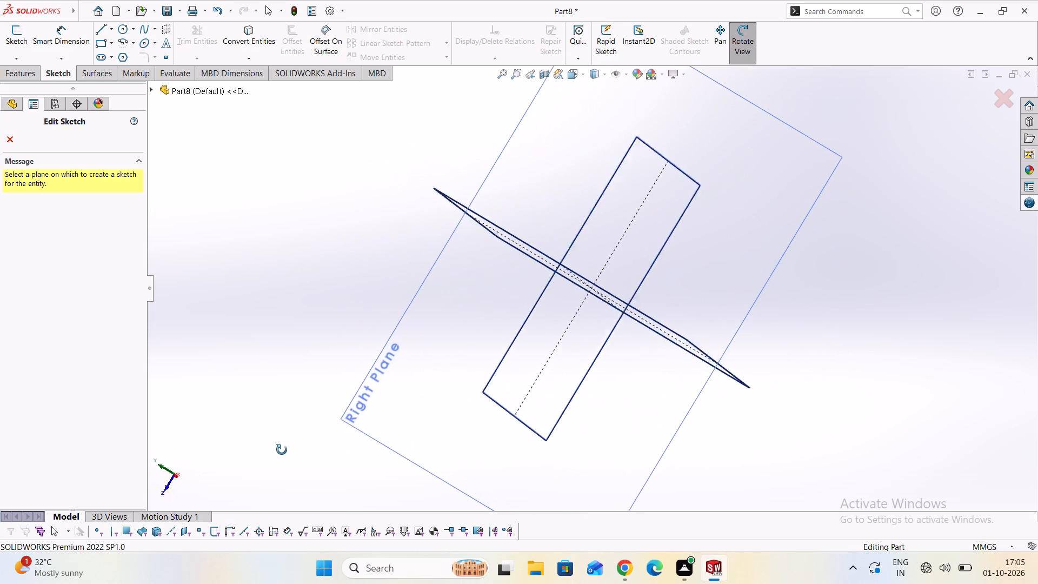
pyautogui.moveTo(282, 450); pyautogui.dragTo(276, 457, button='middle')
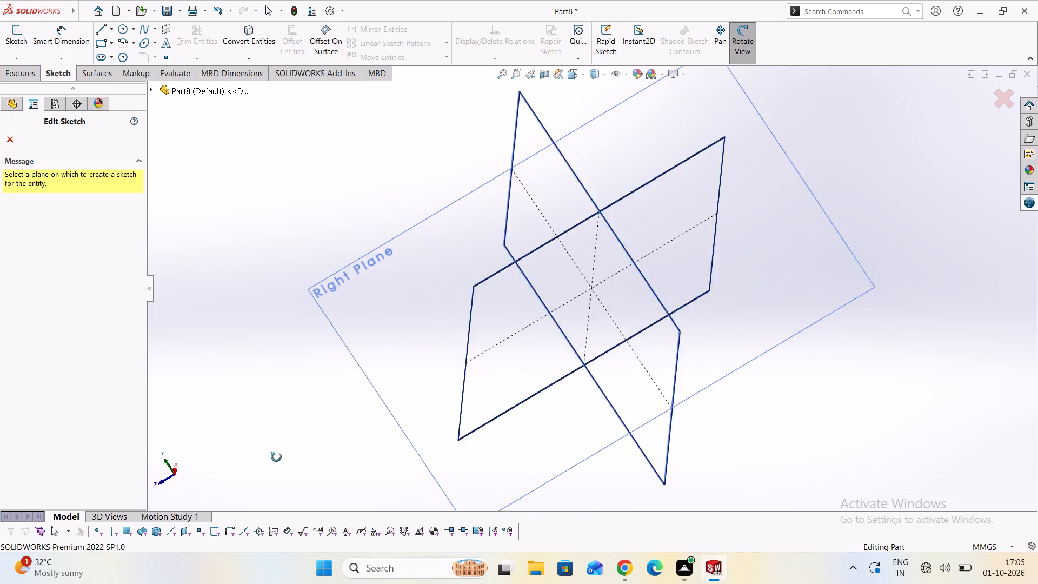
pyautogui.moveTo(276, 457); pyautogui.dragTo(274, 462, button='middle')
pyautogui.moveTo(524, 293); pyautogui.dragTo(458, 191, button='middle')
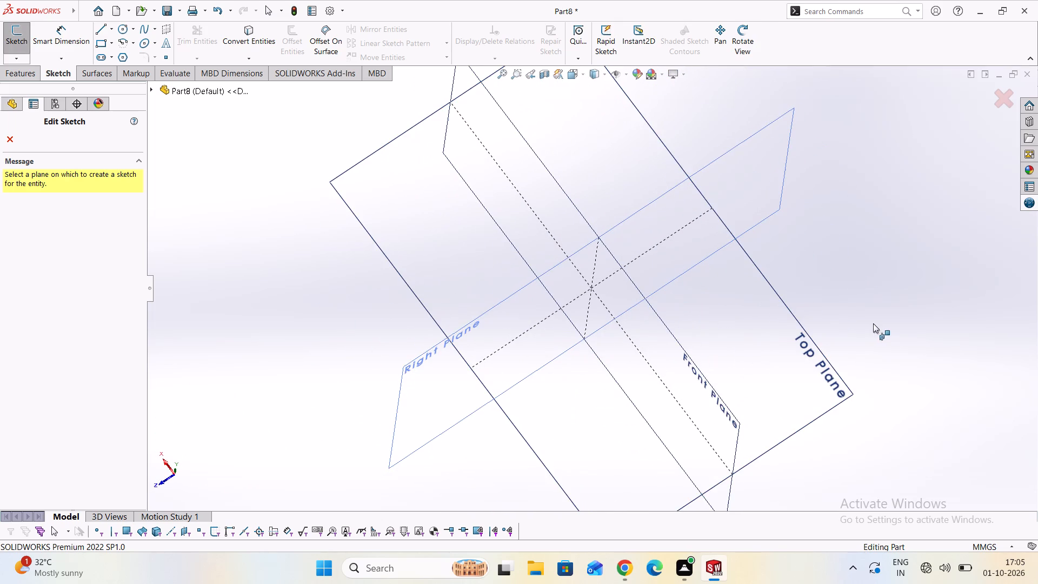
pyautogui.moveTo(873, 323); pyautogui.dragTo(871, 242, button='middle')
pyautogui.doubleClick(778, 318)
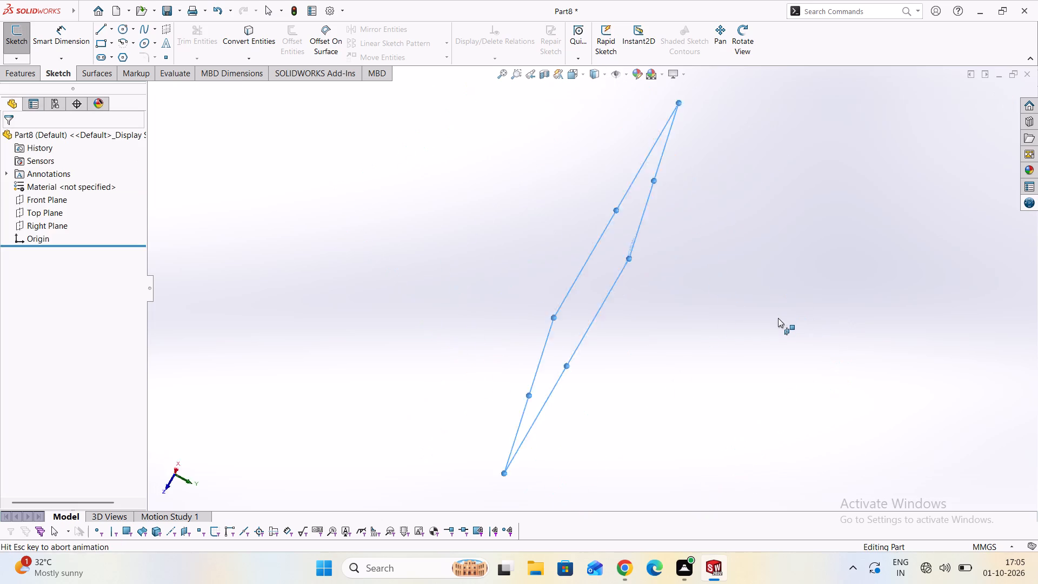
pyautogui.scroll(3, 617, 307)
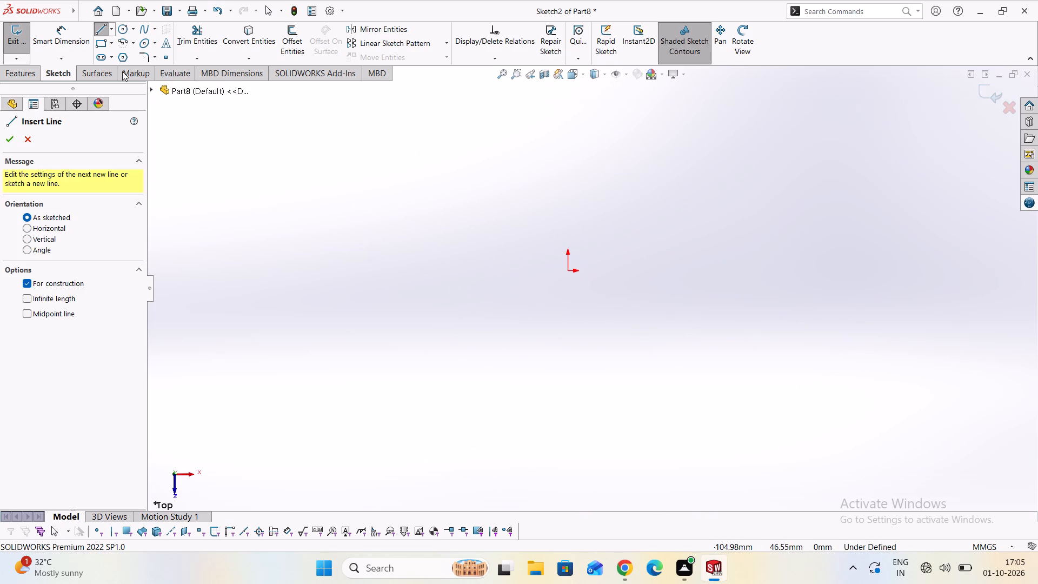
pyautogui.click(112, 29)
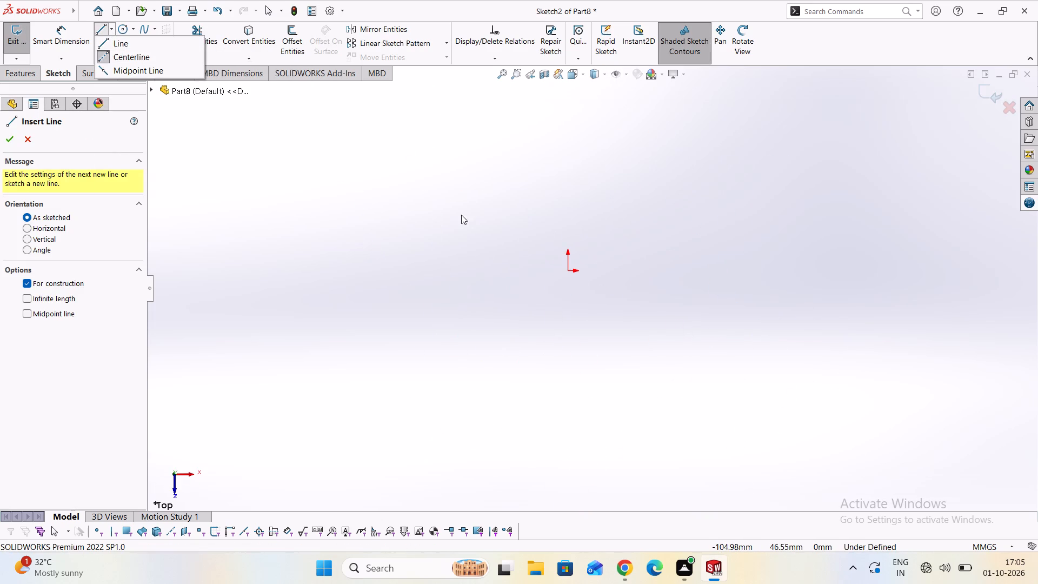
pyautogui.press('Escape')
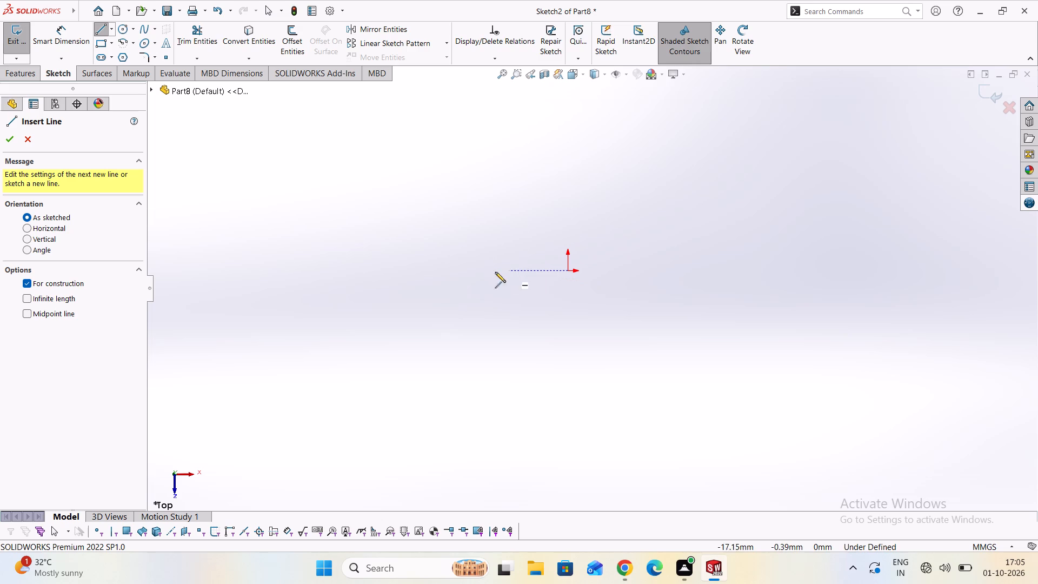
pyautogui.click(458, 273)
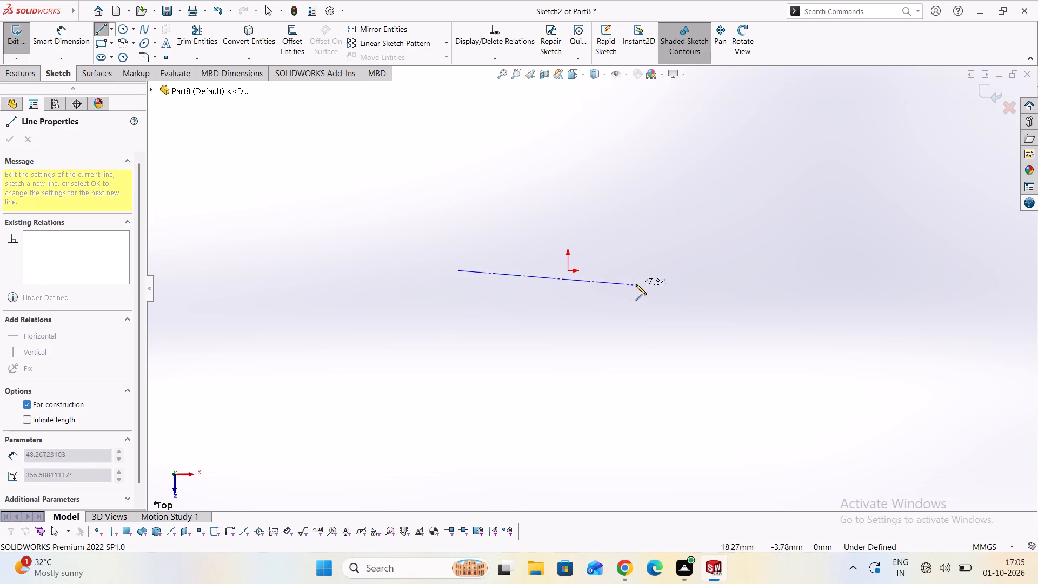
pyautogui.click(684, 272)
pyautogui.press('Escape')
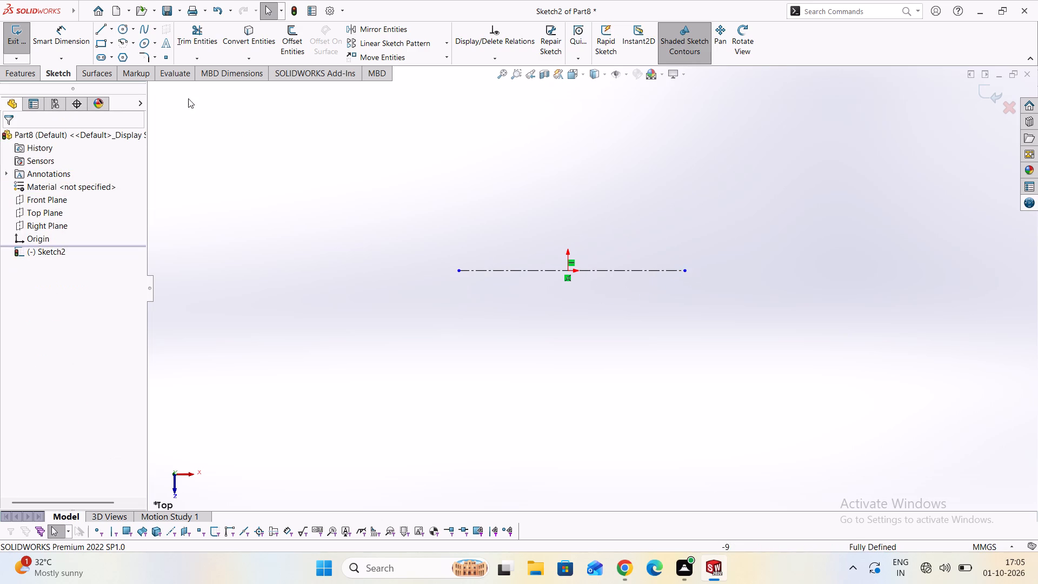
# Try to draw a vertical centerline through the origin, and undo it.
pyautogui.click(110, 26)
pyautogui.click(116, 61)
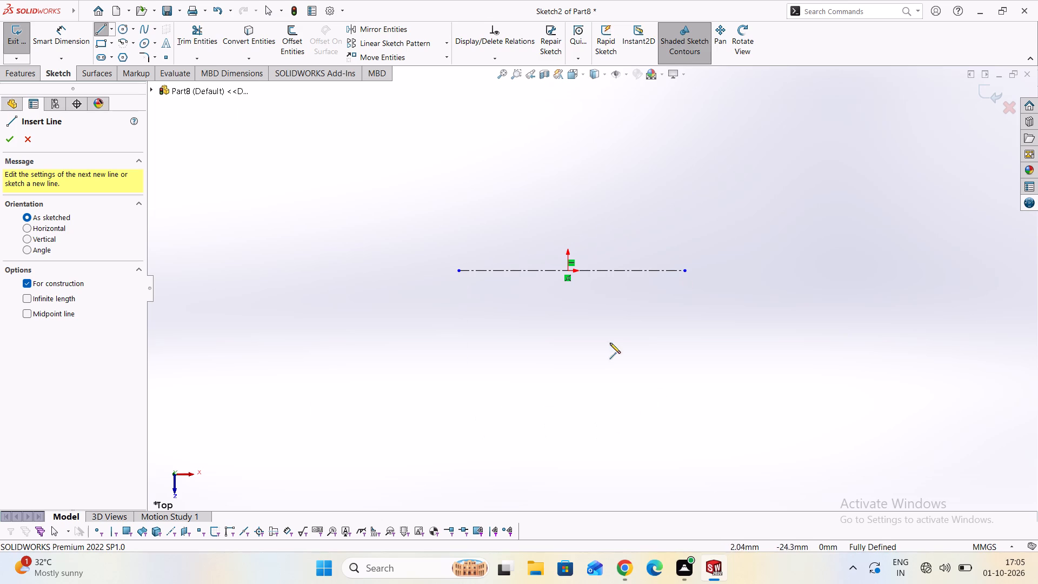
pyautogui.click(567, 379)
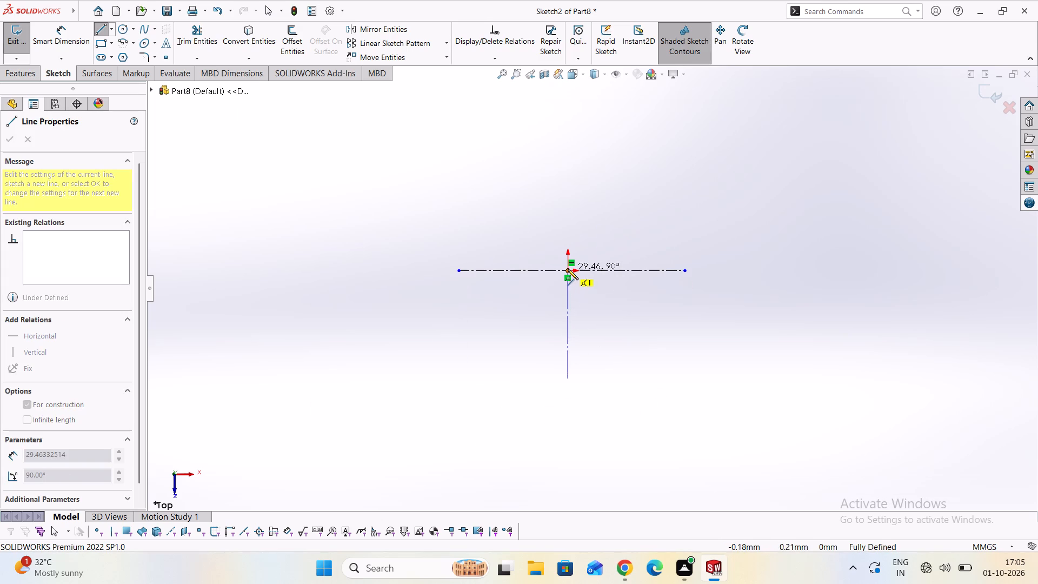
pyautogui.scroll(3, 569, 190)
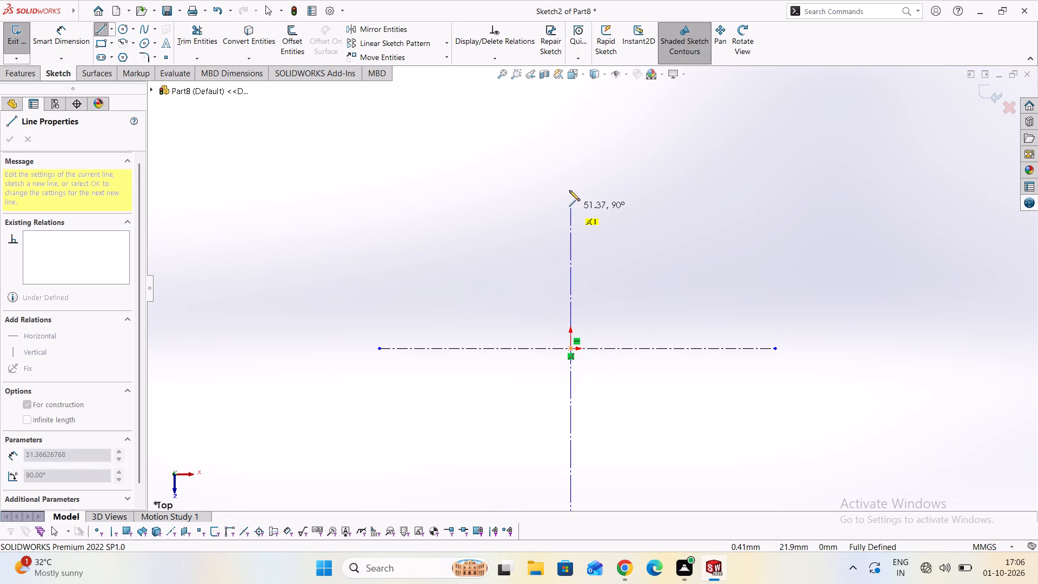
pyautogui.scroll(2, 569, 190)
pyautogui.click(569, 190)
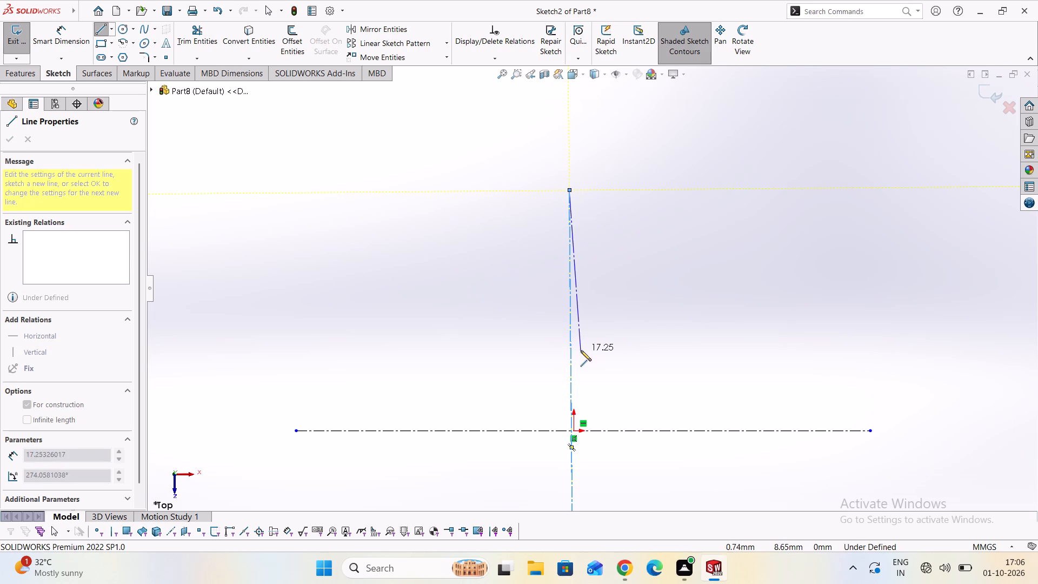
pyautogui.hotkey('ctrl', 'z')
# Draw a vertical centerline about 43 mm long through the origin, crossing the horizontal centerline.
pyautogui.click(111, 31)
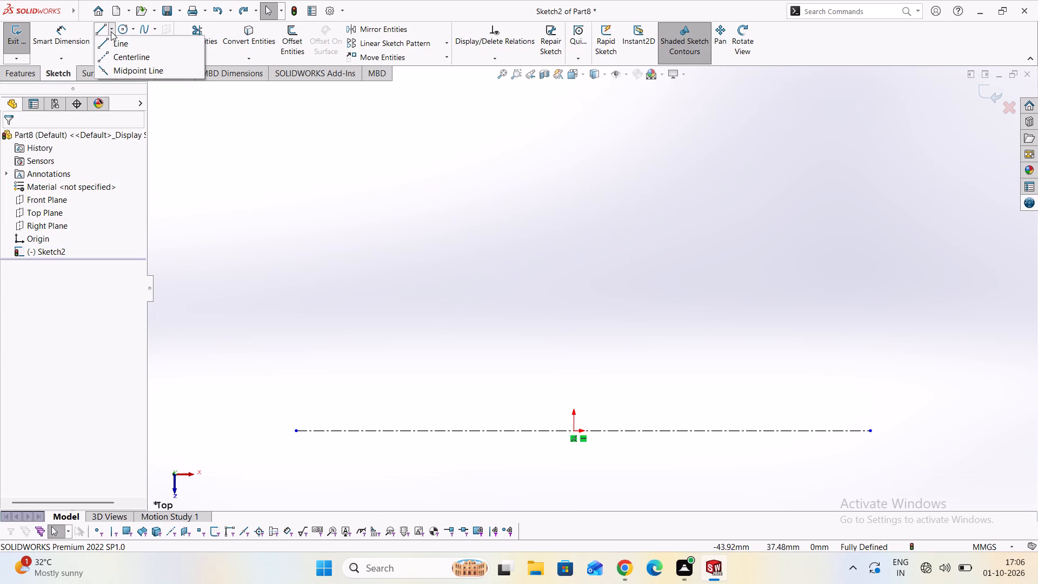
pyautogui.click(118, 58)
pyautogui.scroll(-2, 469, 323)
pyautogui.scroll(-3, 586, 385)
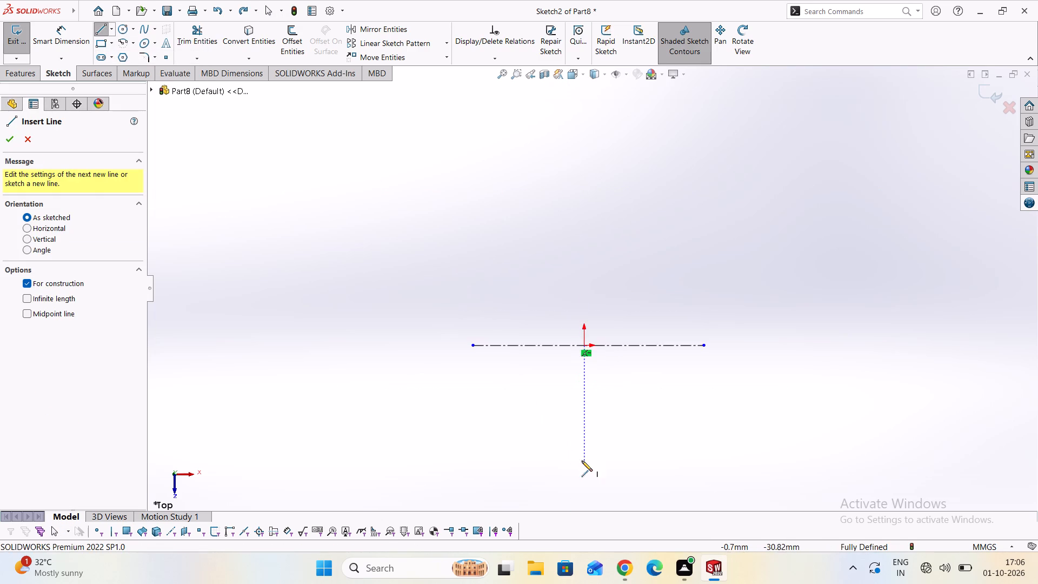
pyautogui.scroll(2, 582, 461)
pyautogui.click(586, 377)
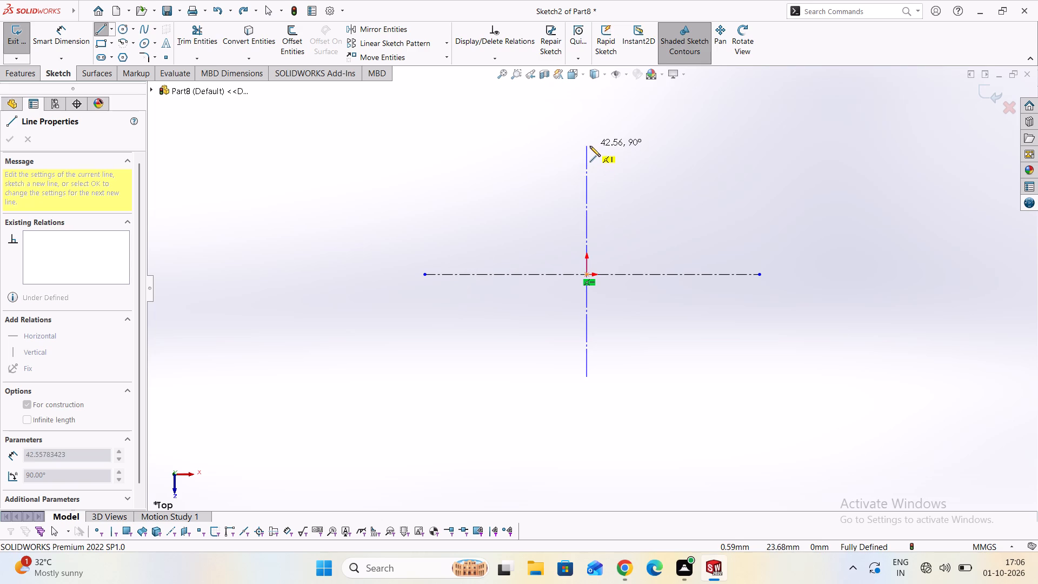
pyautogui.click(590, 146)
pyautogui.press('Escape')
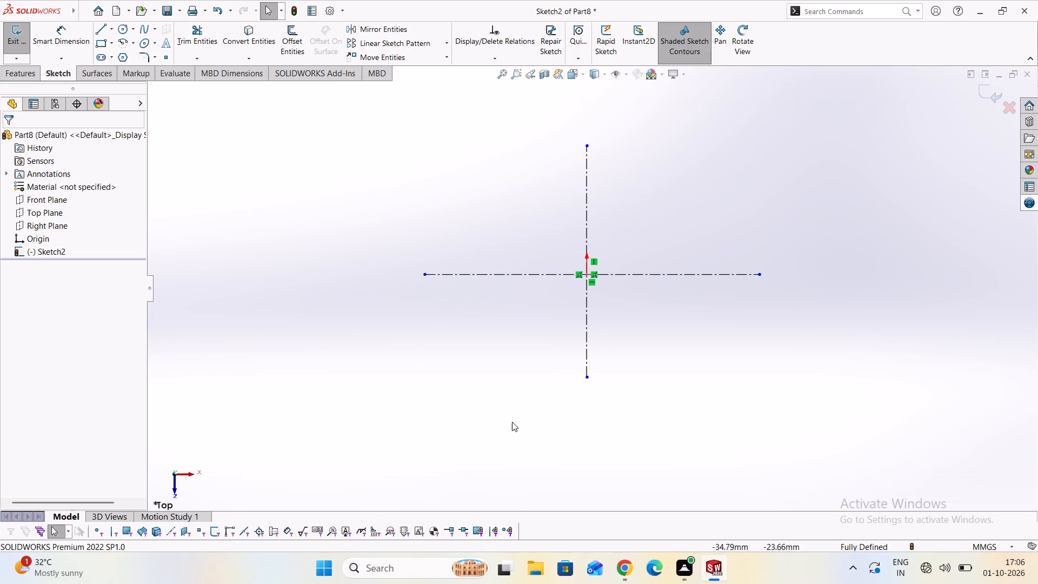
# Sketch a circle of about 5.35 mm radius centred on the origin.
pyautogui.scroll(1, 651, 187)
pyautogui.scroll(1, 598, 249)
pyautogui.scroll(2, 573, 344)
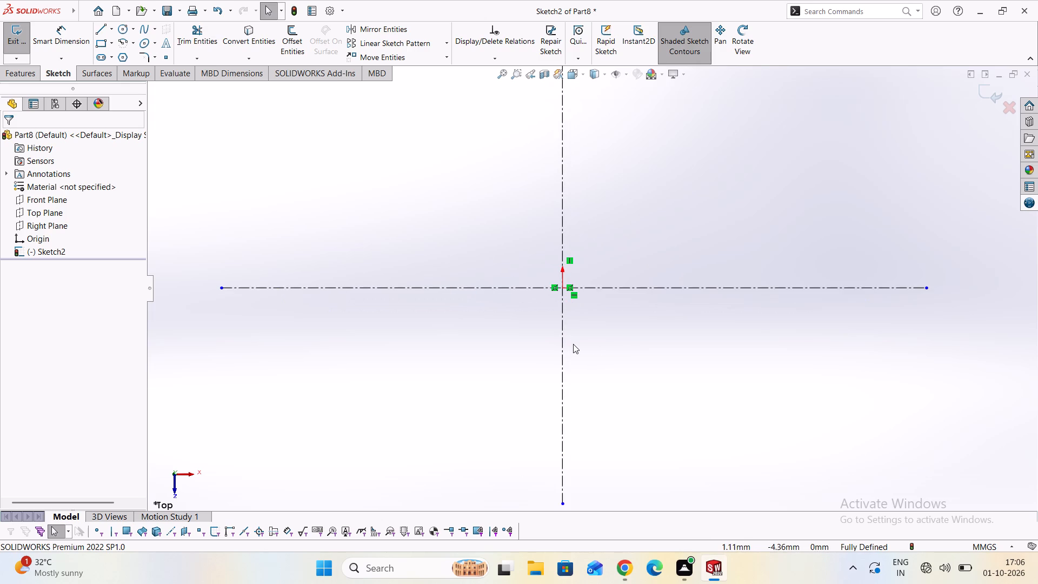
pyautogui.scroll(-3, 708, 383)
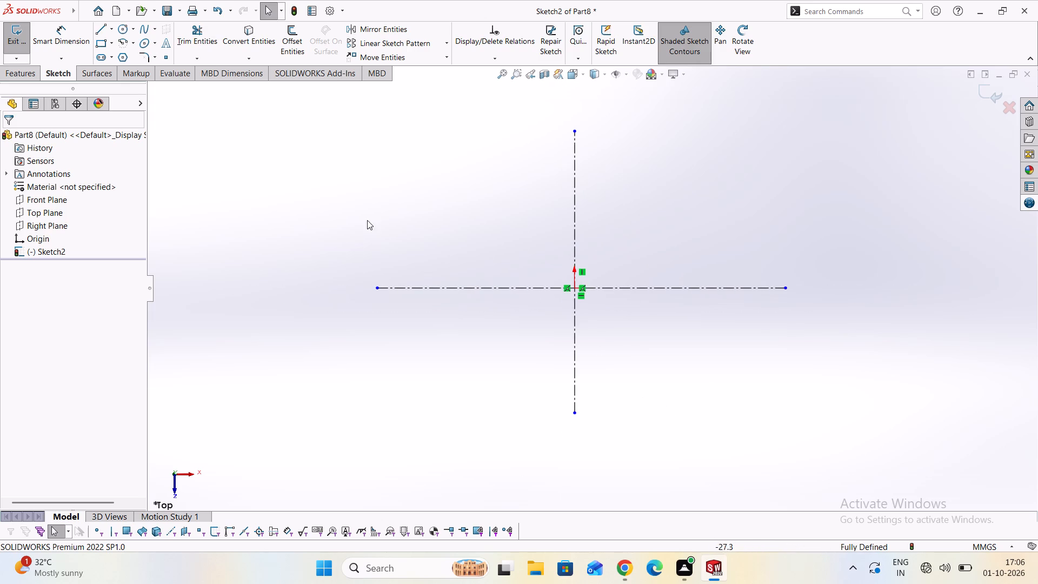
pyautogui.click(125, 31)
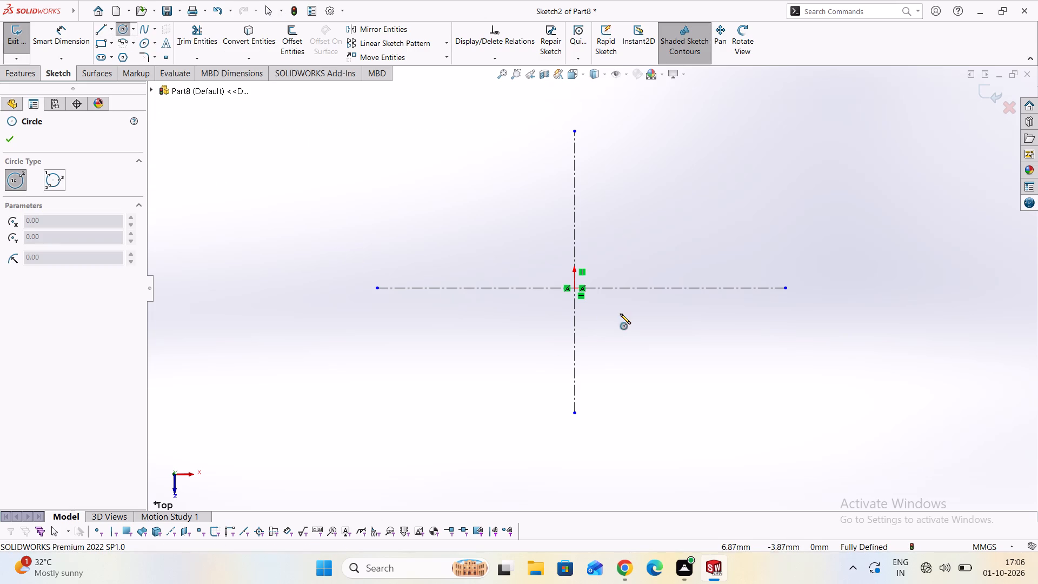
pyautogui.scroll(2, 570, 296)
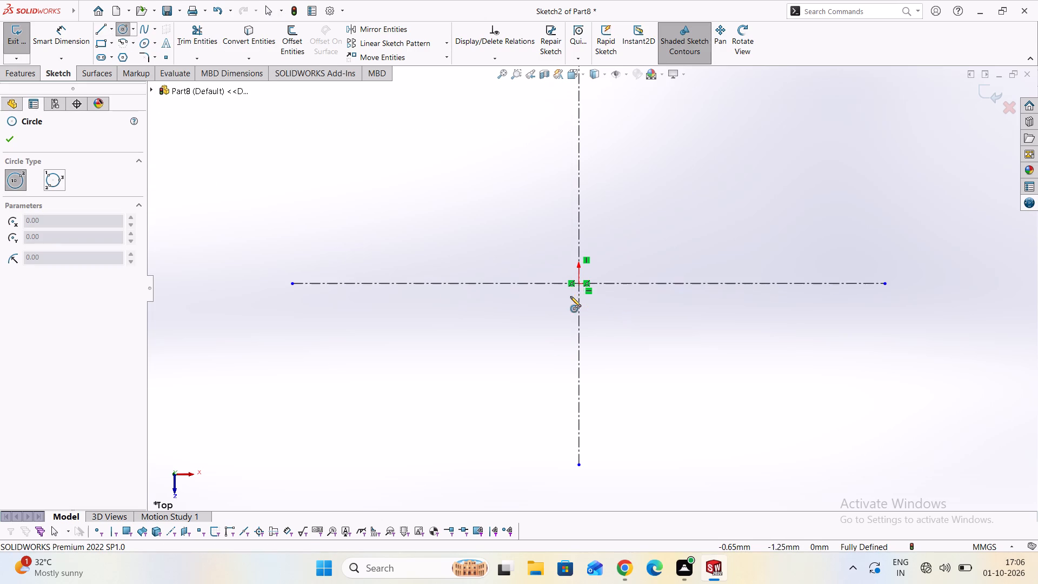
pyautogui.click(577, 286)
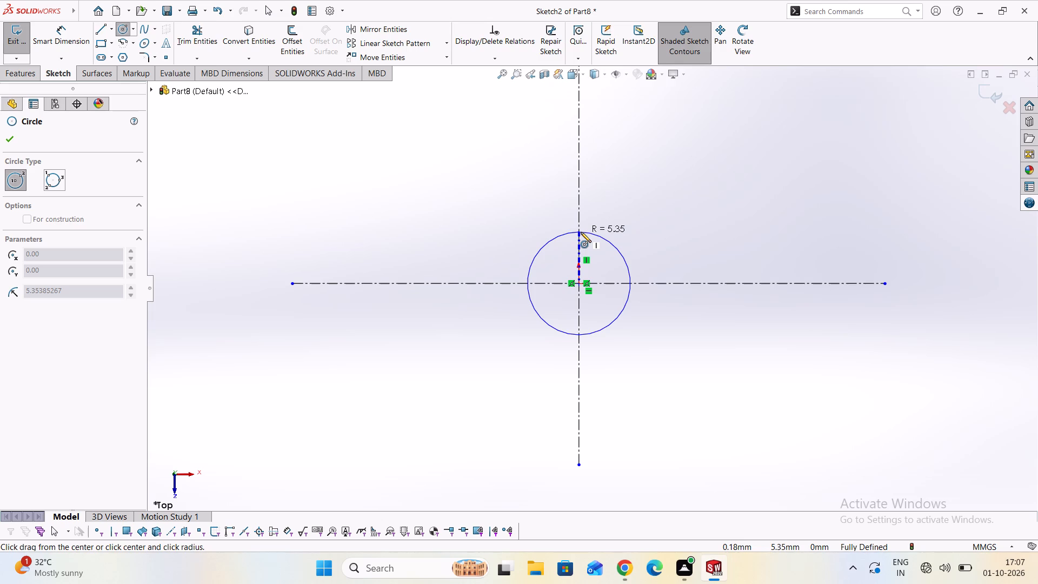
pyautogui.click(581, 232)
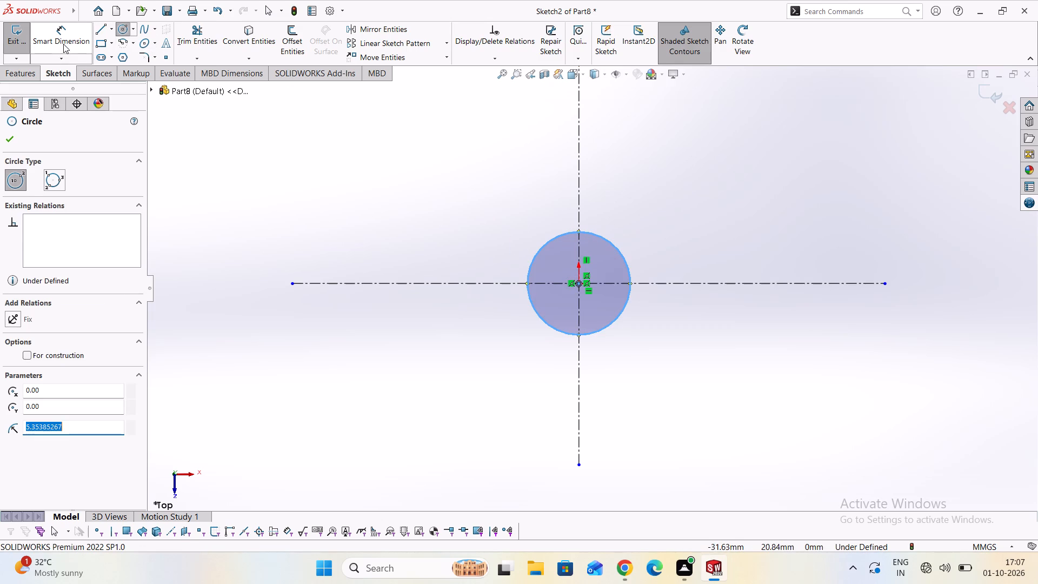
# Dimension the circle's diameter at 20 mm.
pyautogui.click(65, 39)
pyautogui.click(533, 261)
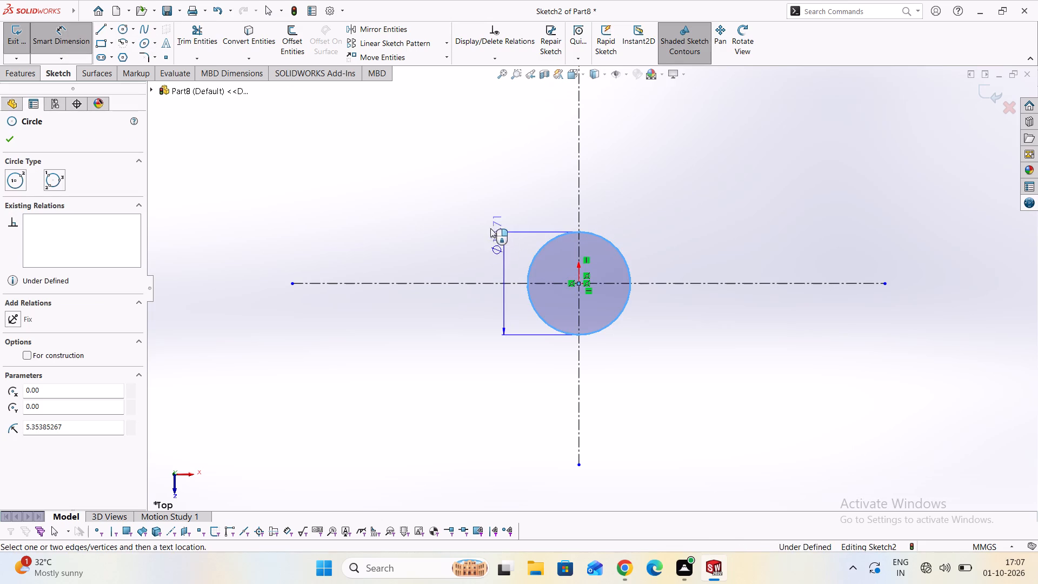
pyautogui.click(478, 218)
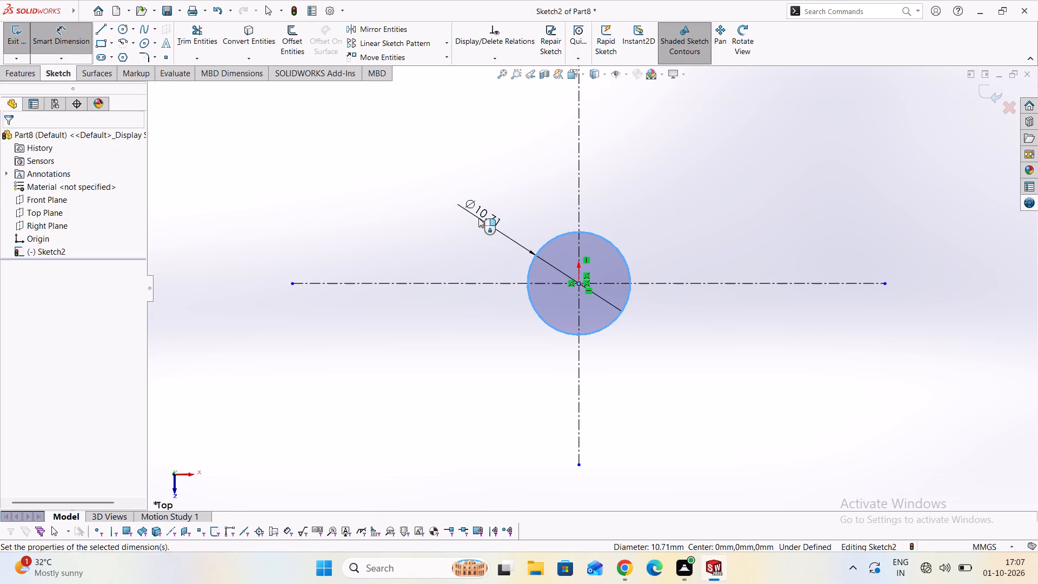
pyautogui.write('20')
pyautogui.press('Return')
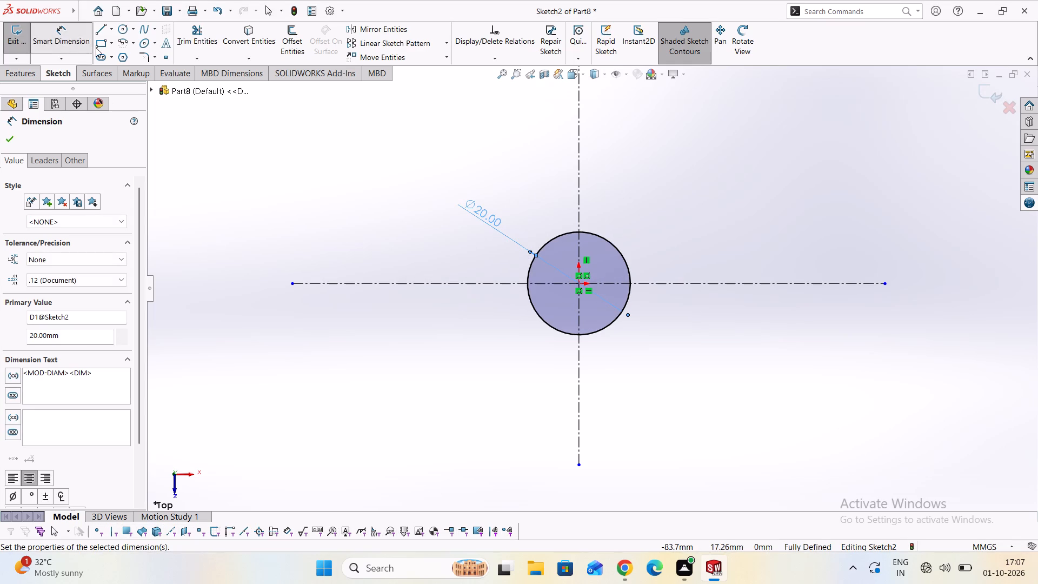
# Sketch a second, larger circle centred on the origin and dimension its diameter at 60 mm.
pyautogui.click(127, 32)
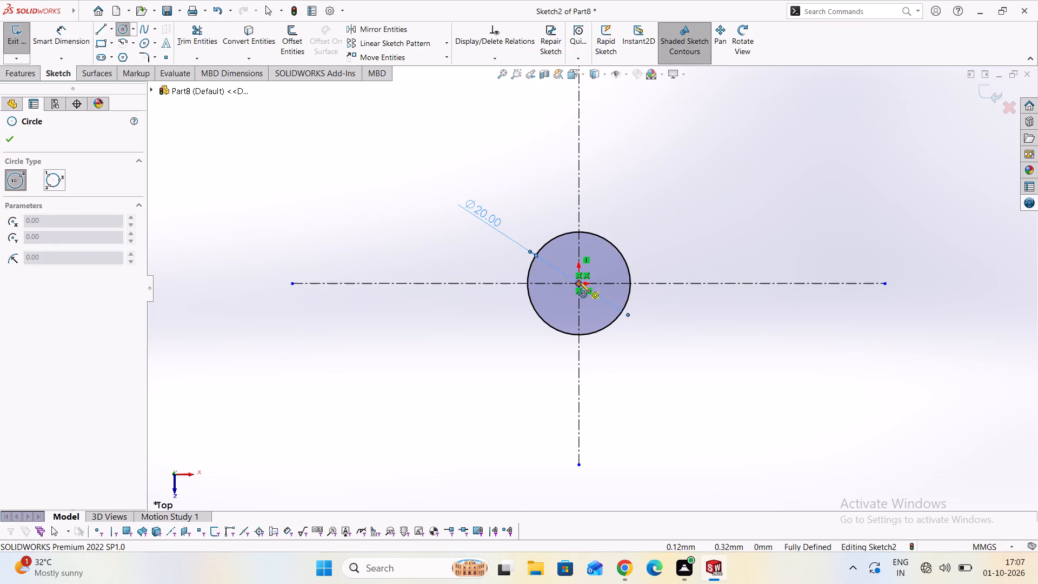
pyautogui.click(578, 284)
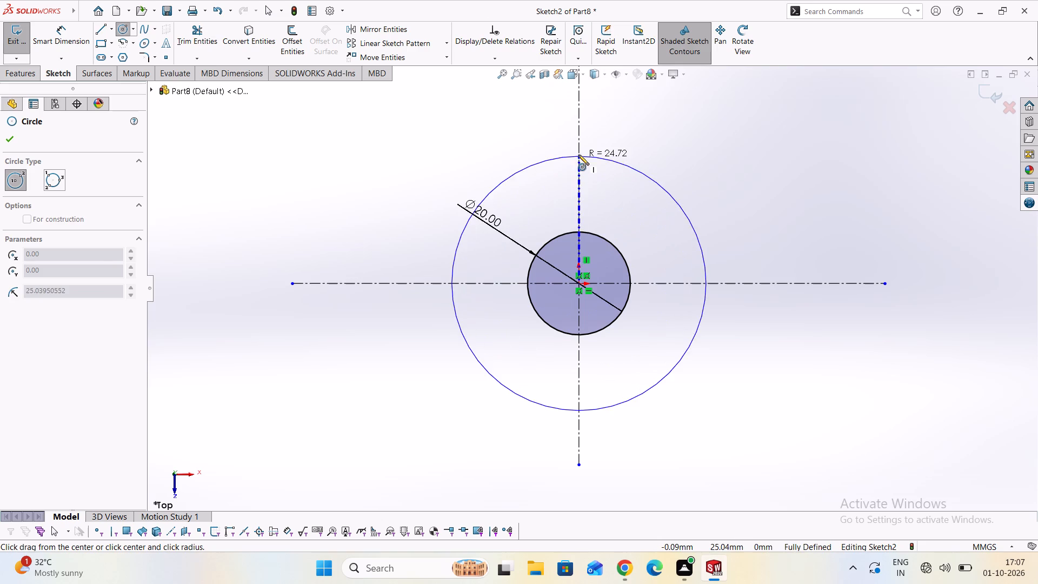
pyautogui.click(578, 155)
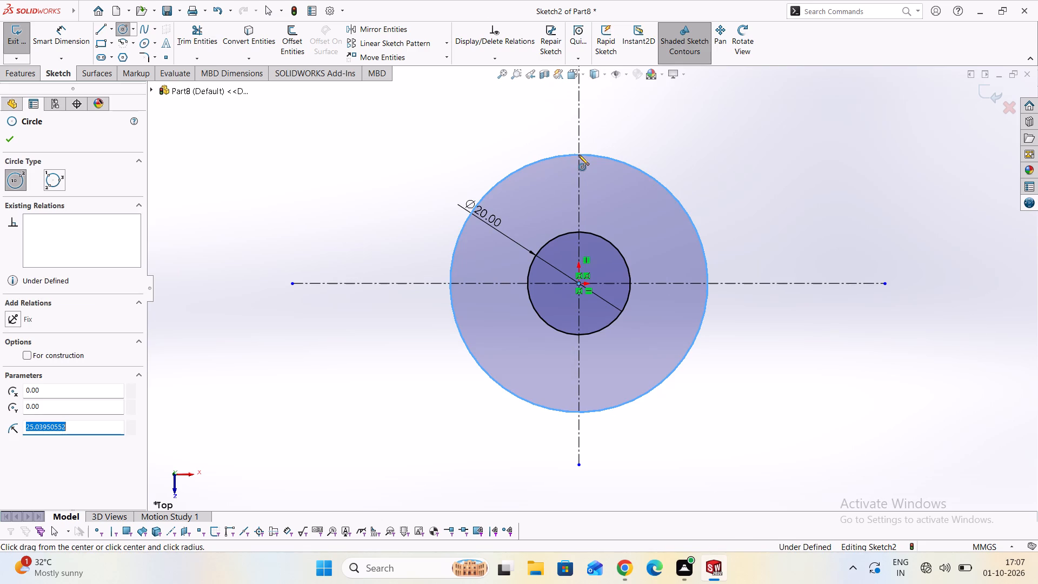
pyautogui.click(72, 27)
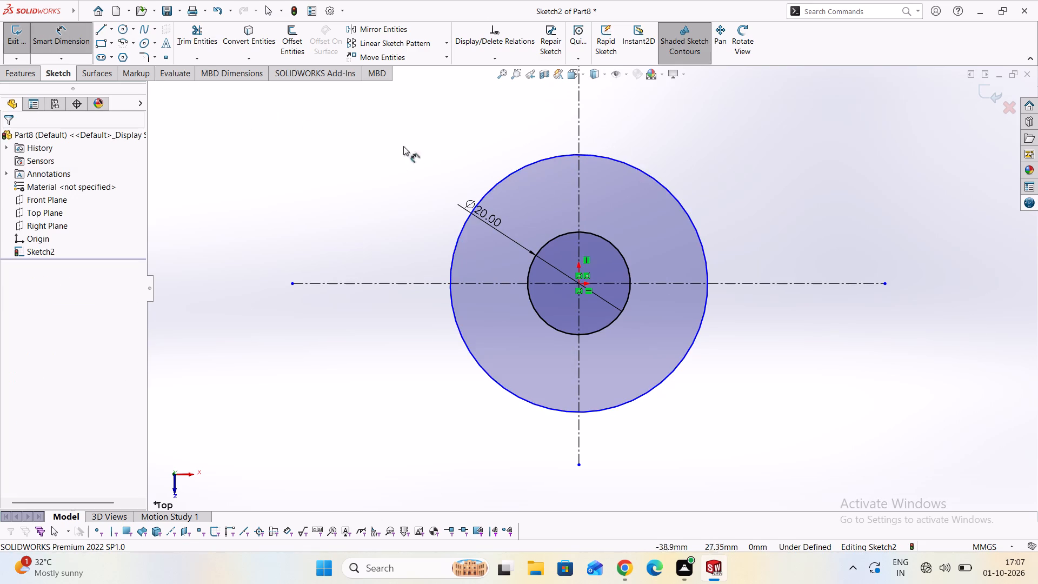
pyautogui.click(491, 190)
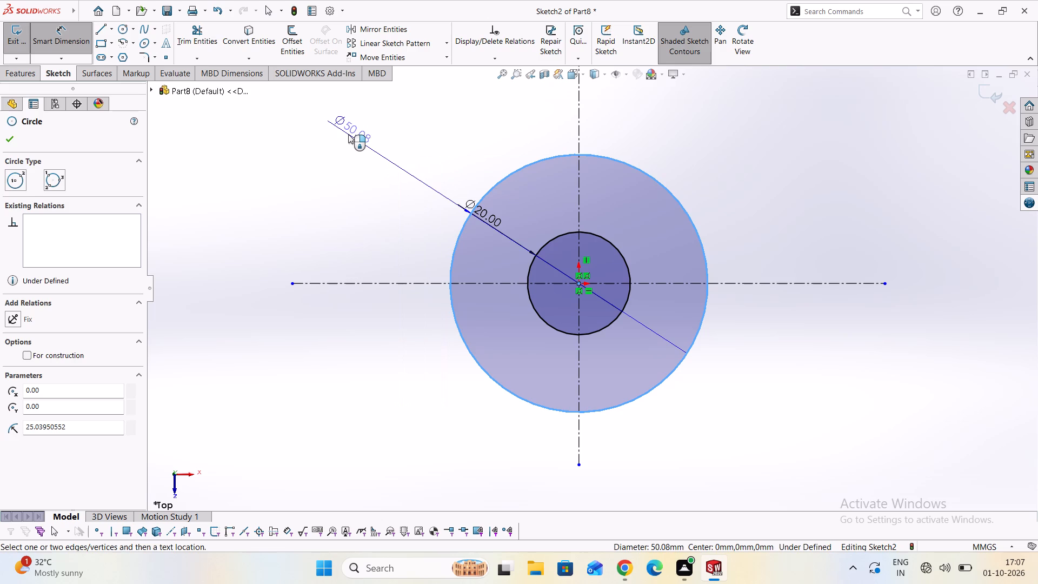
pyautogui.click(348, 134)
pyautogui.write('60')
pyautogui.press('Return')
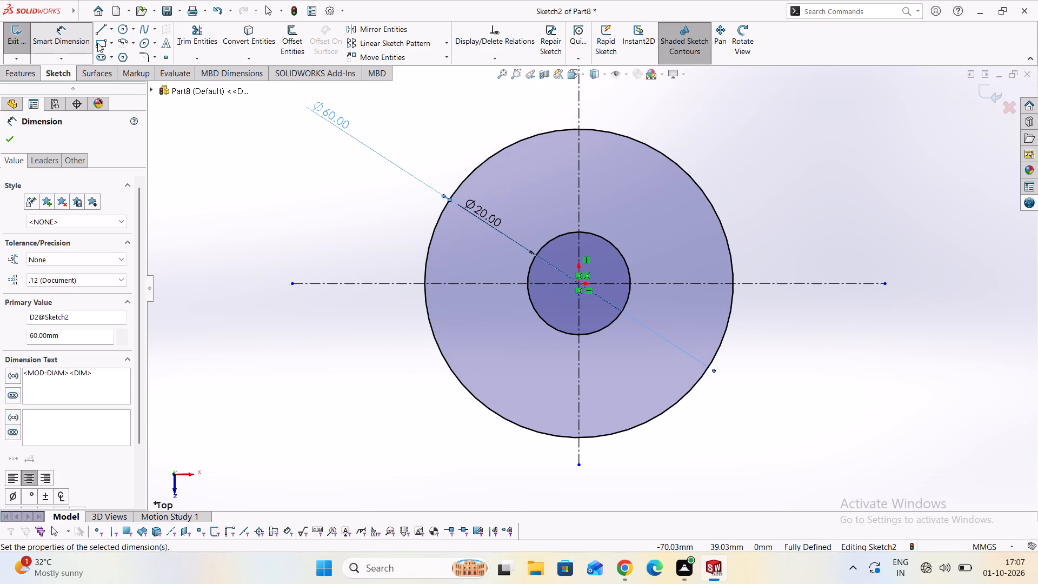
# Sketch a third circle centred on the origin, outside the other two, and dimension its diameter at 100 mm.
pyautogui.scroll(-3, 316, 209)
pyautogui.click(122, 32)
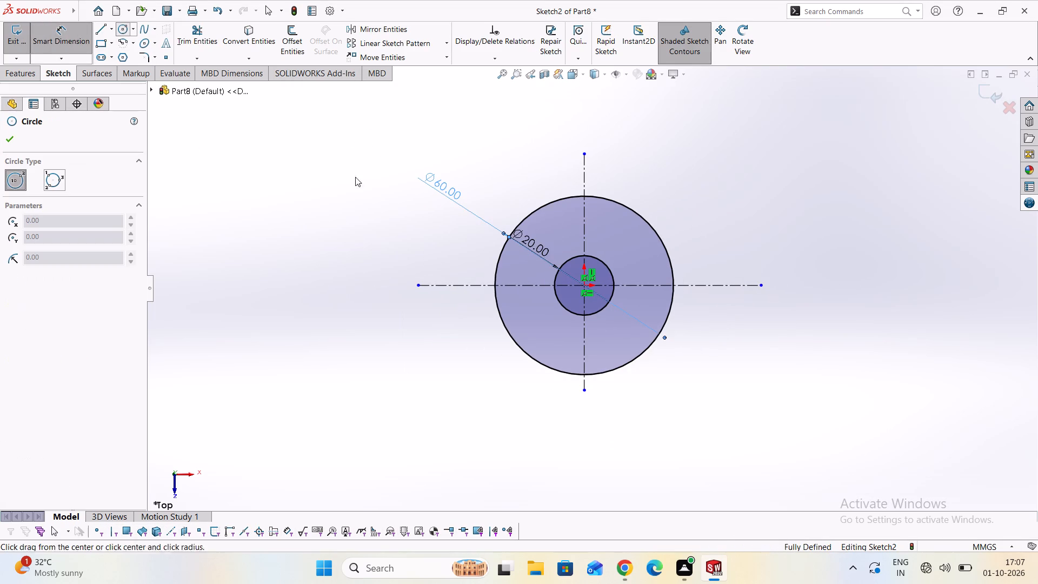
pyautogui.click(584, 287)
pyautogui.click(595, 149)
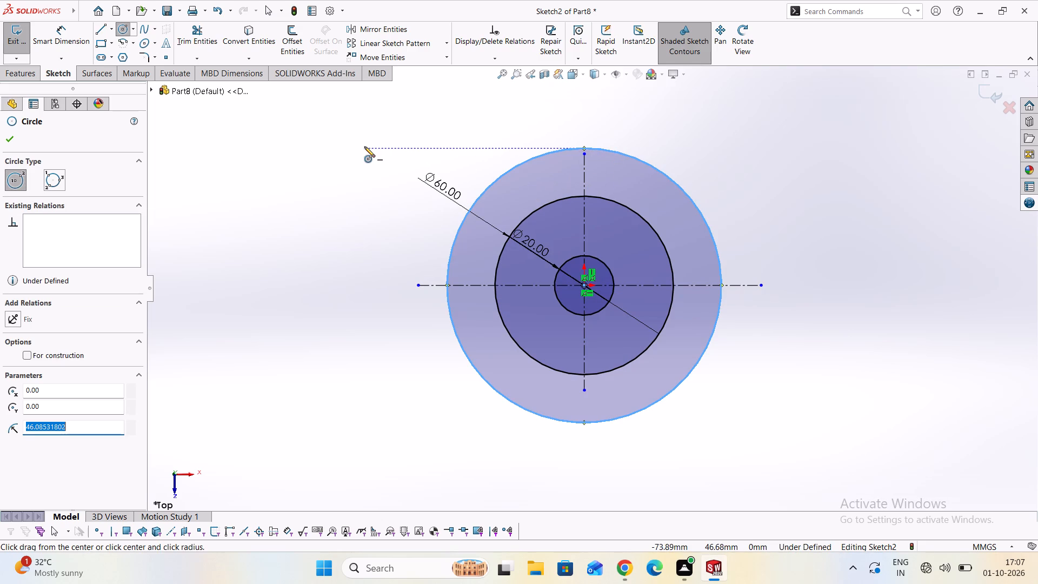
pyautogui.click(59, 34)
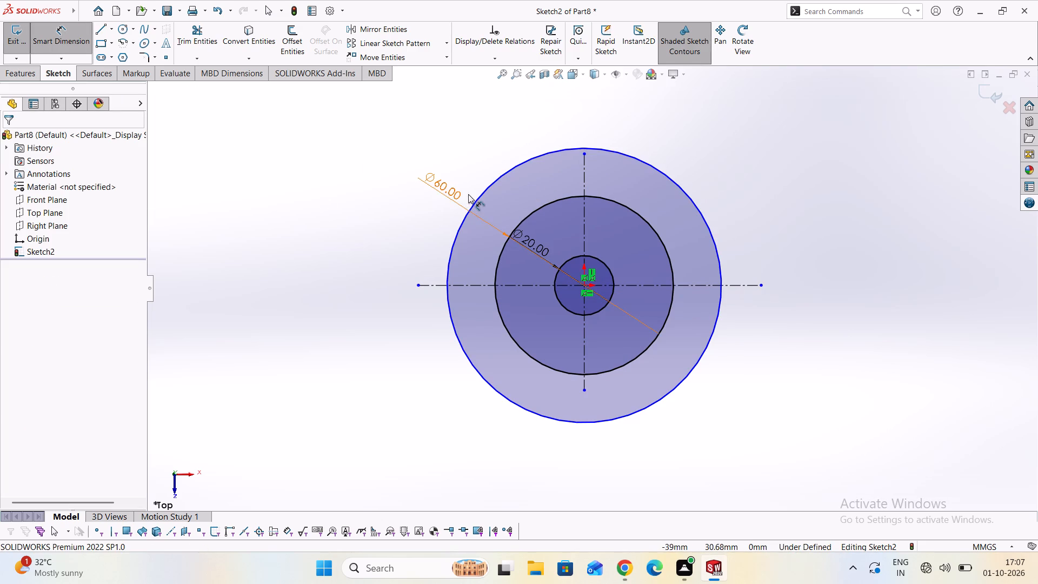
pyautogui.click(477, 197)
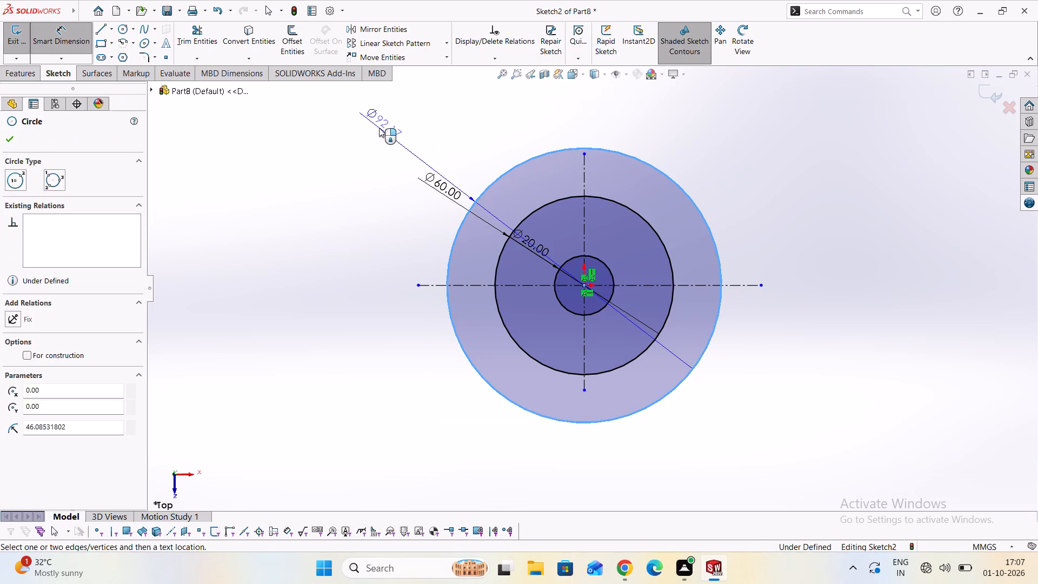
pyautogui.click(379, 128)
pyautogui.write('100')
pyautogui.press('Return')
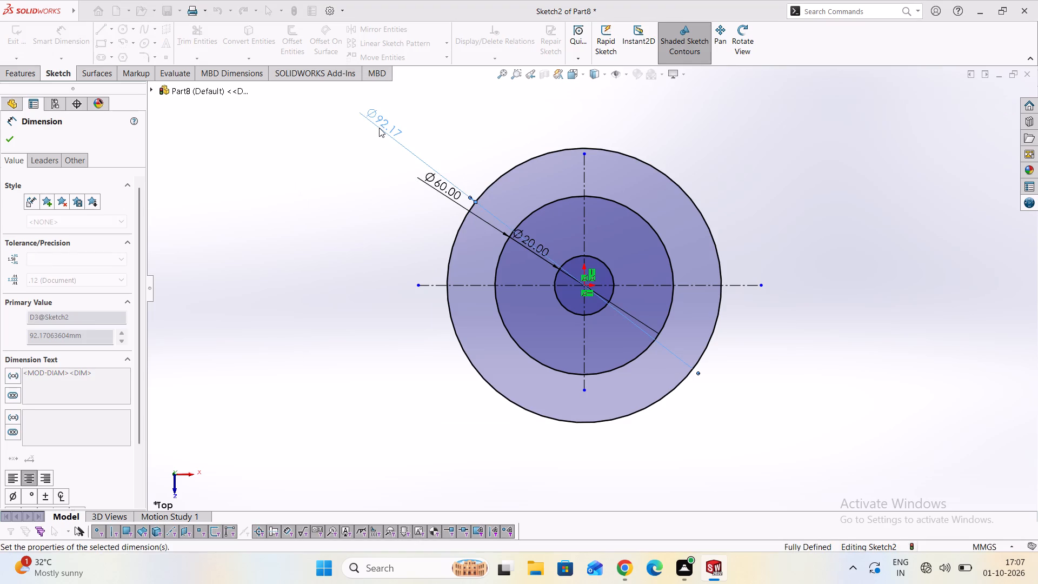
# Extend both ends of the vertical centerline to the 100 mm circle.
pyautogui.scroll(-3, 424, 157)
pyautogui.scroll(2, 587, 286)
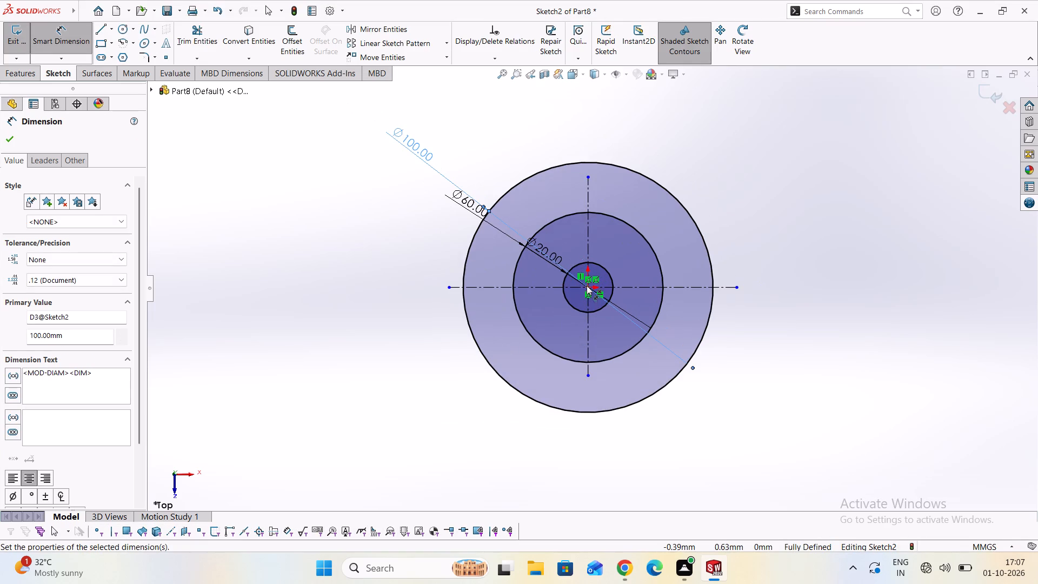
pyautogui.click(204, 54)
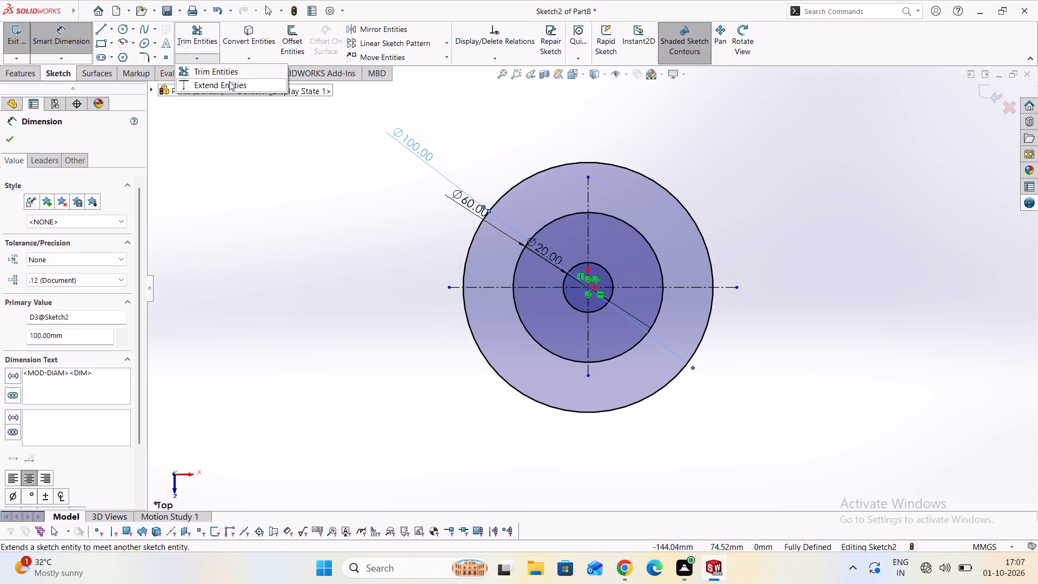
pyautogui.click(229, 81)
pyautogui.click(588, 191)
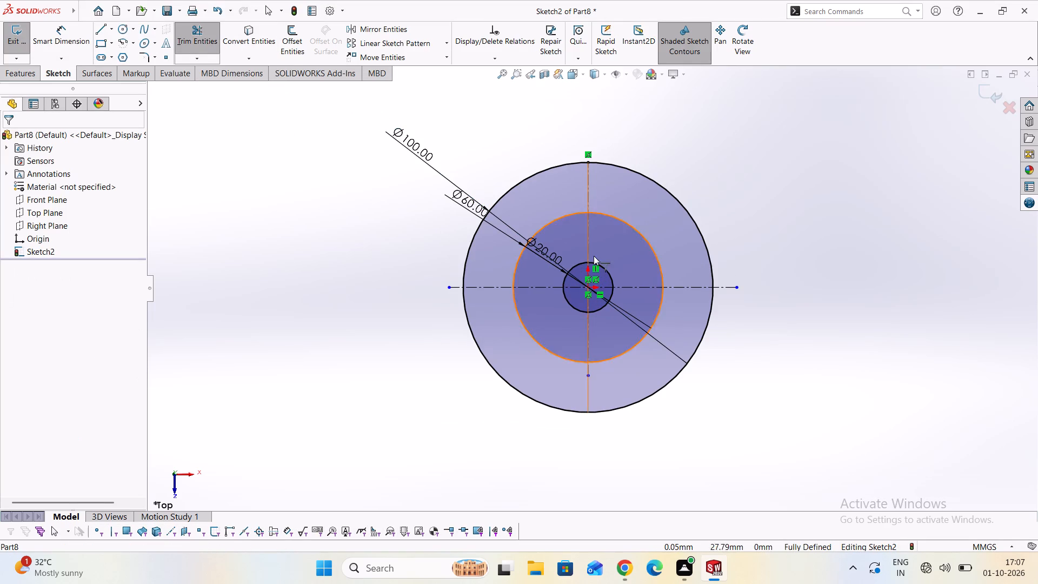
pyautogui.click(588, 352)
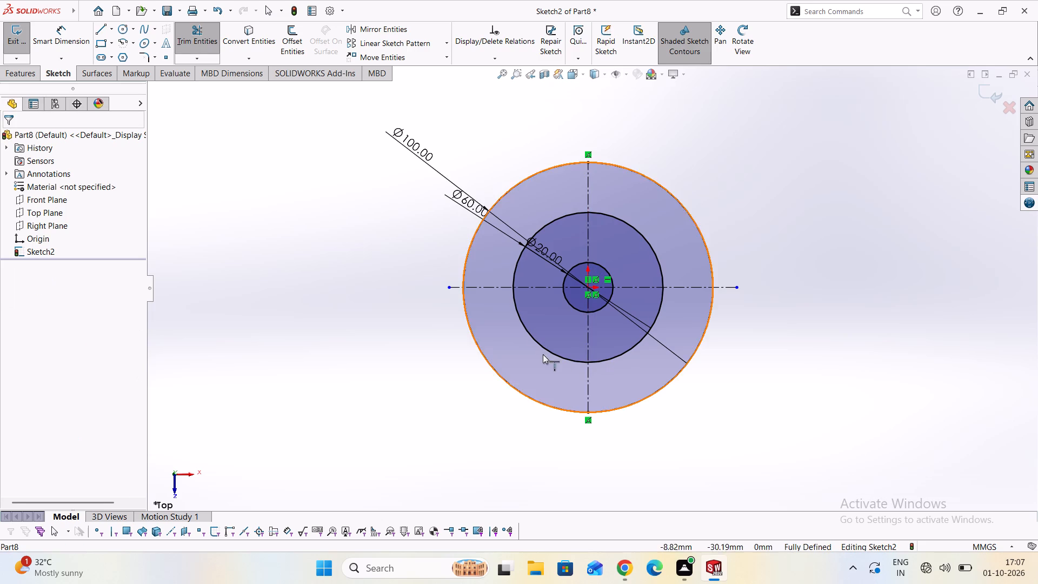
pyautogui.click(194, 45)
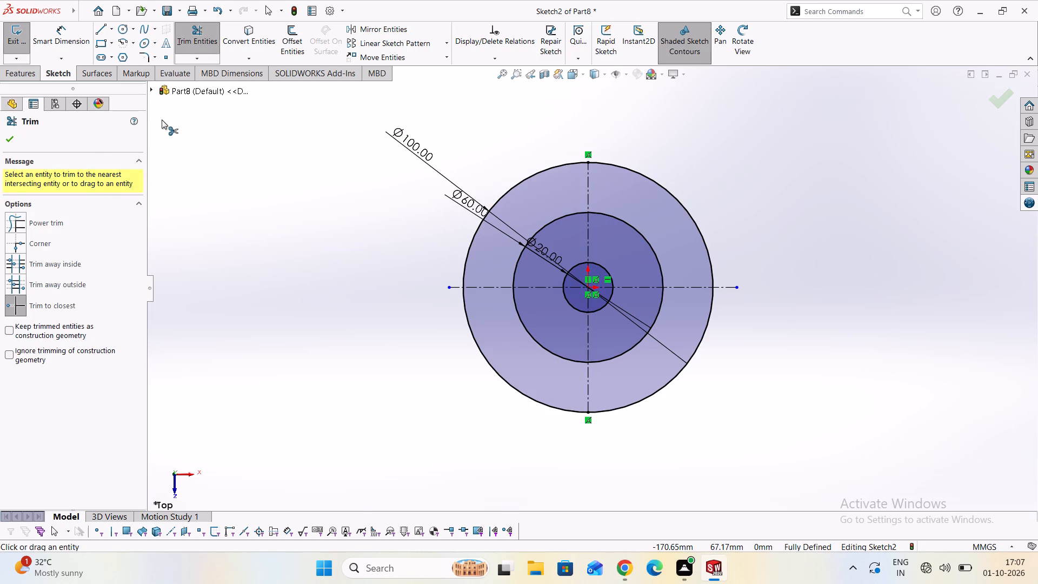
pyautogui.press('Escape')
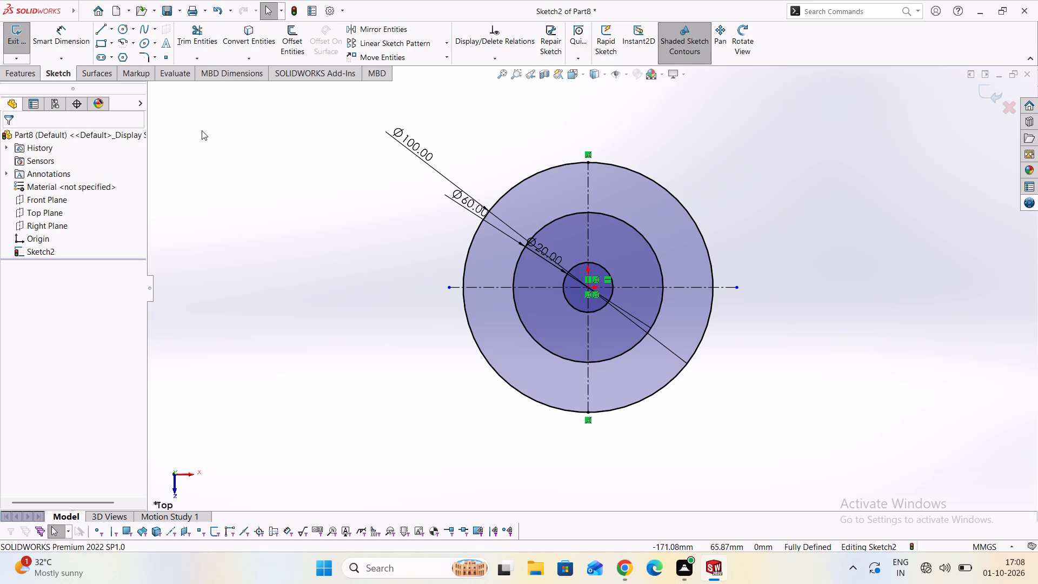
# Extrude the ring region between the 60 mm and 100 mm circles as a blind boss 140 mm deep.
pyautogui.scroll(4, 549, 242)
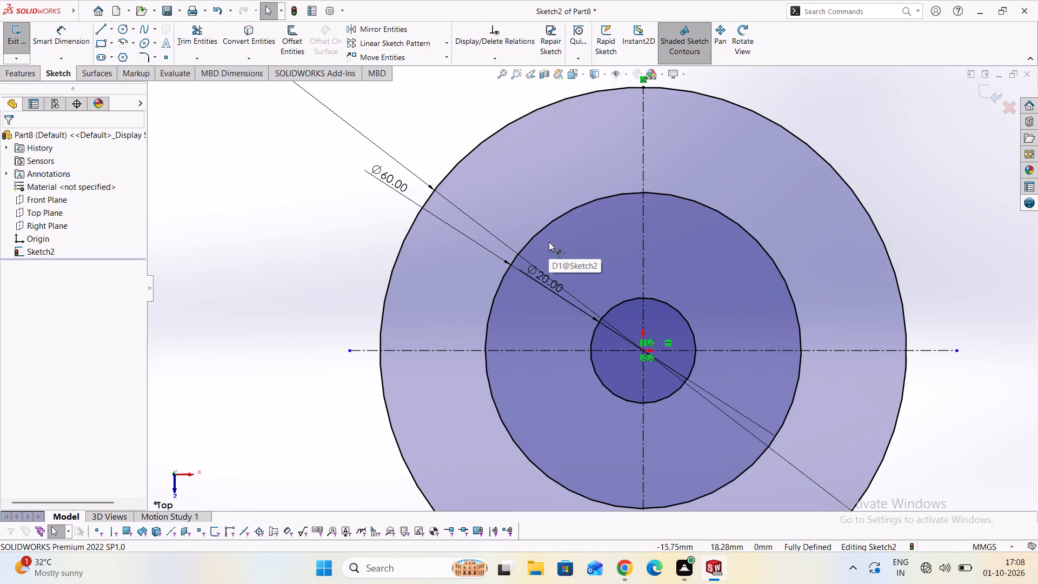
pyautogui.scroll(-3, 549, 242)
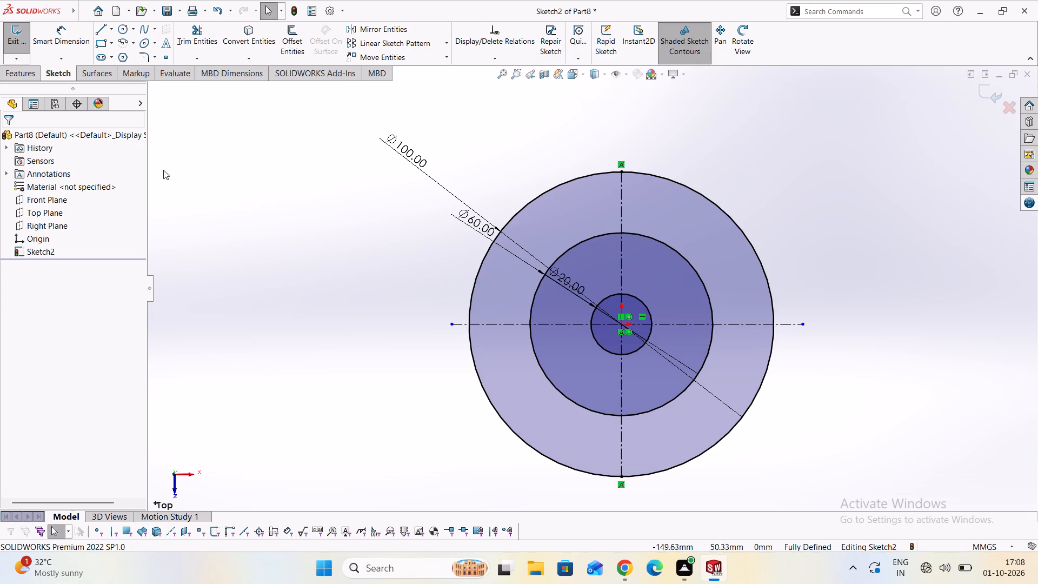
pyautogui.click(32, 76)
pyautogui.click(24, 47)
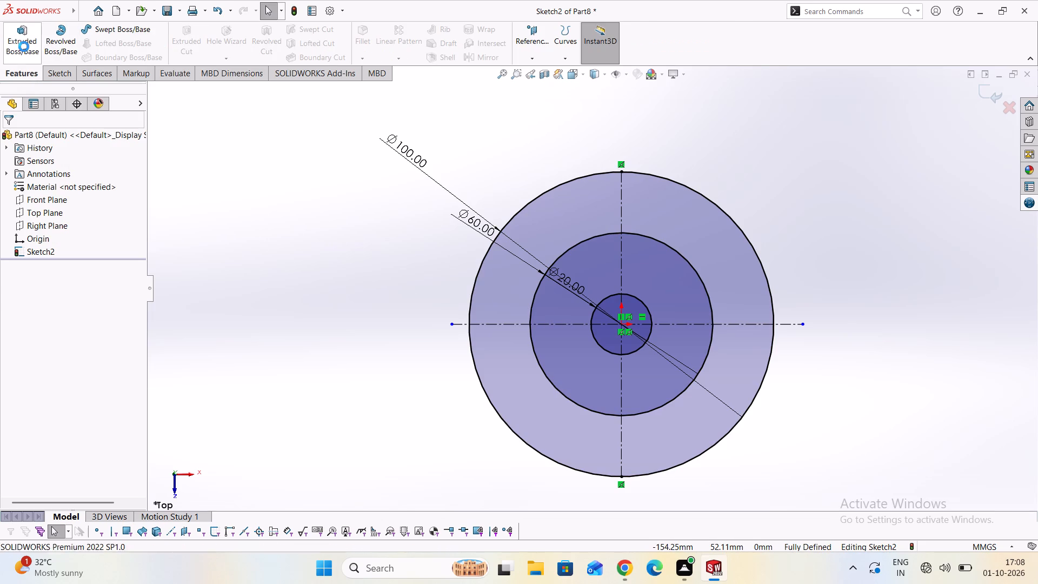
pyautogui.click(514, 304)
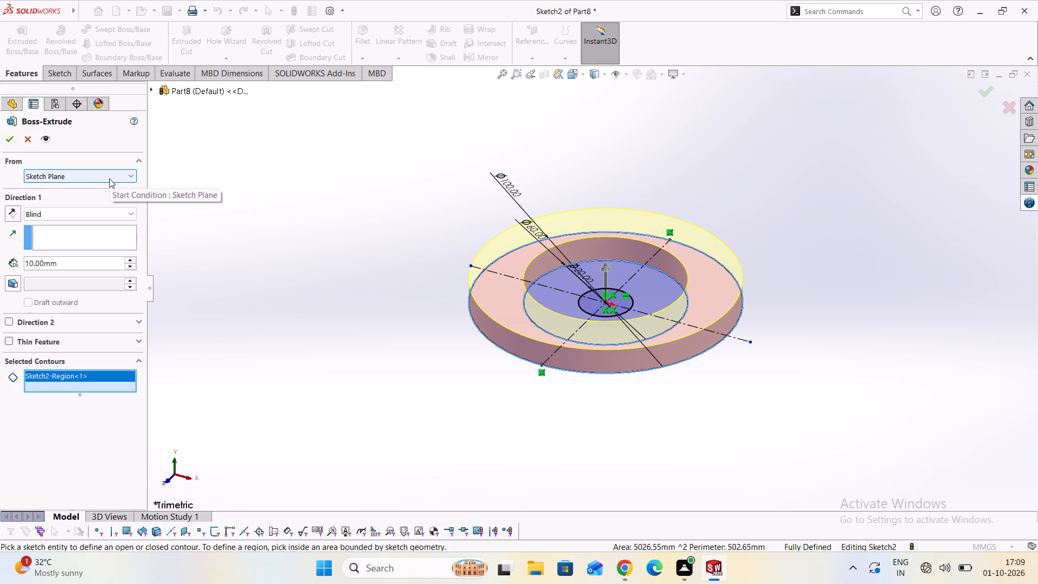
pyautogui.doubleClick(76, 262)
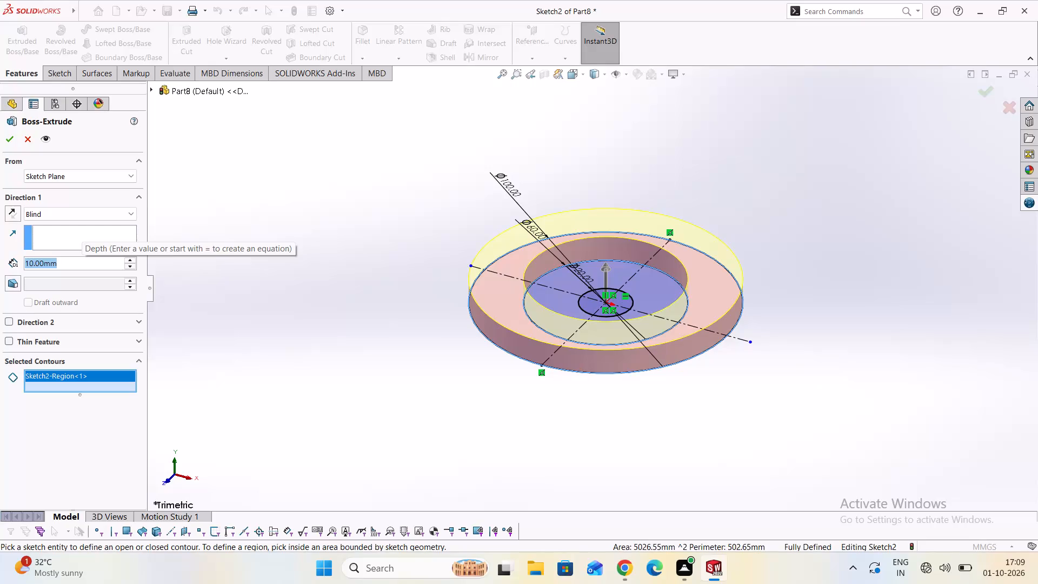
pyautogui.write('140')
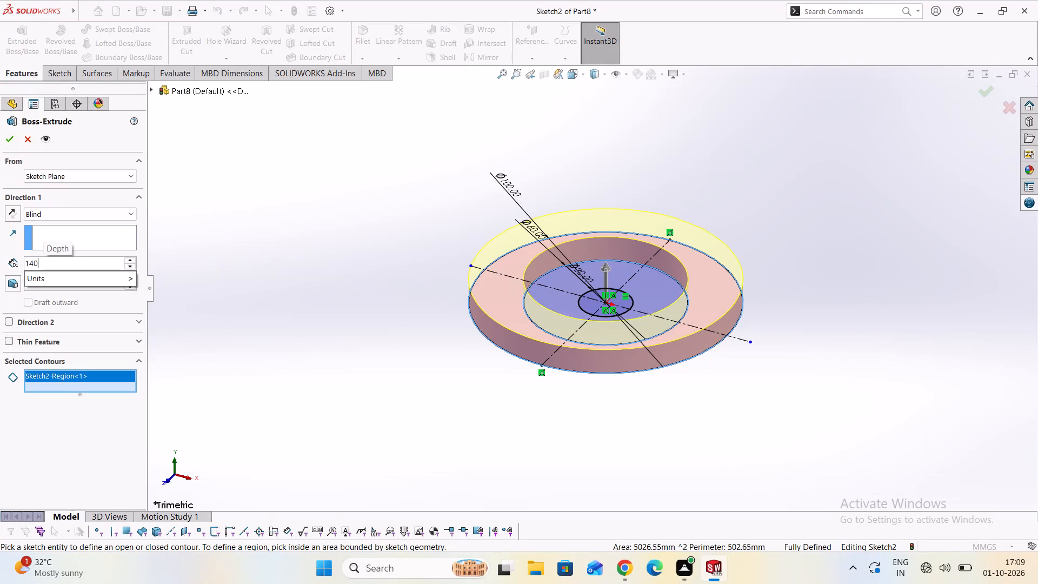
pyautogui.press('Return')
pyautogui.scroll(-4, 285, 283)
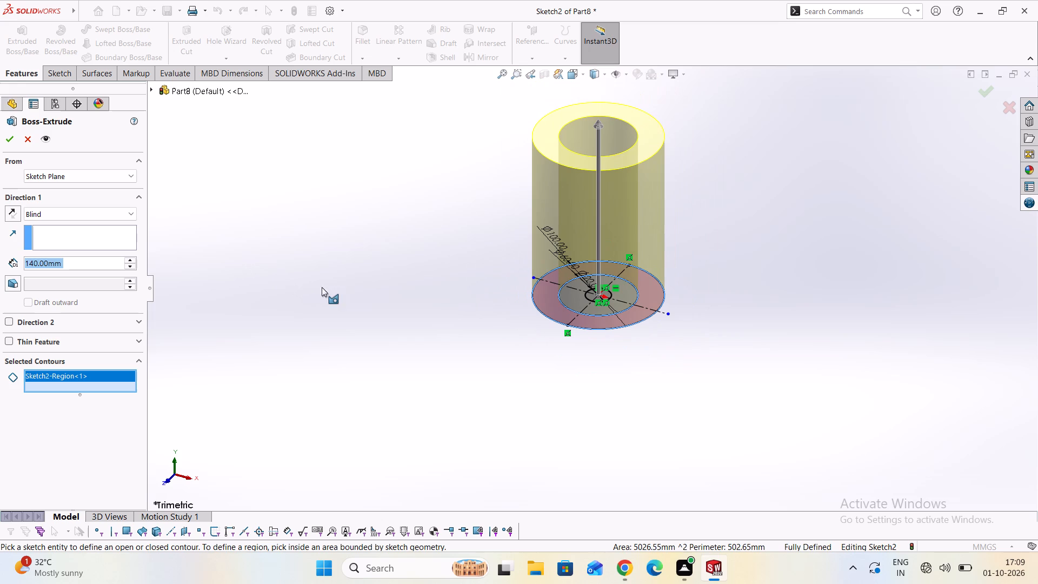
pyautogui.scroll(1, 634, 233)
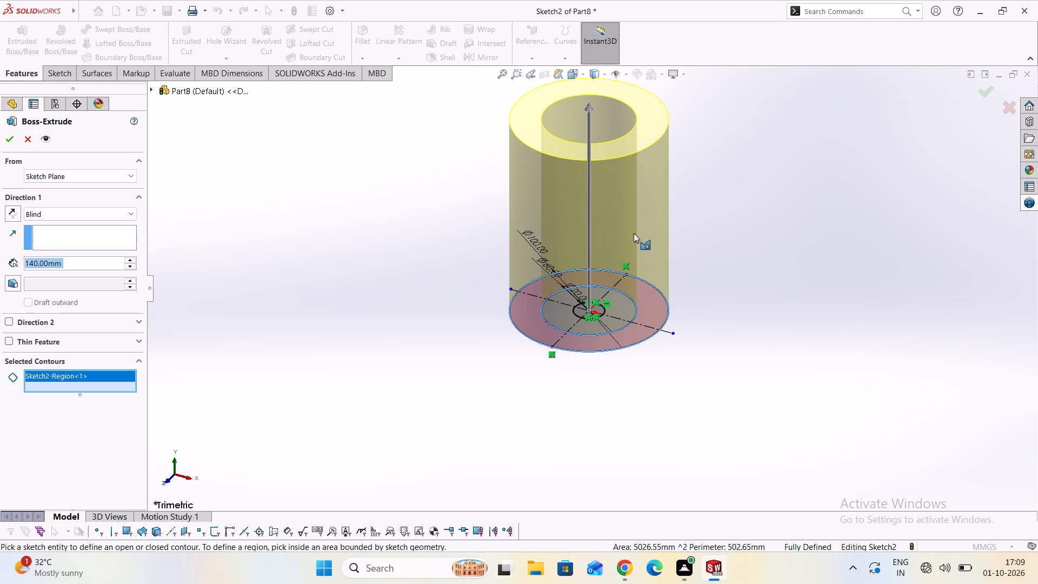
pyautogui.click(8, 137)
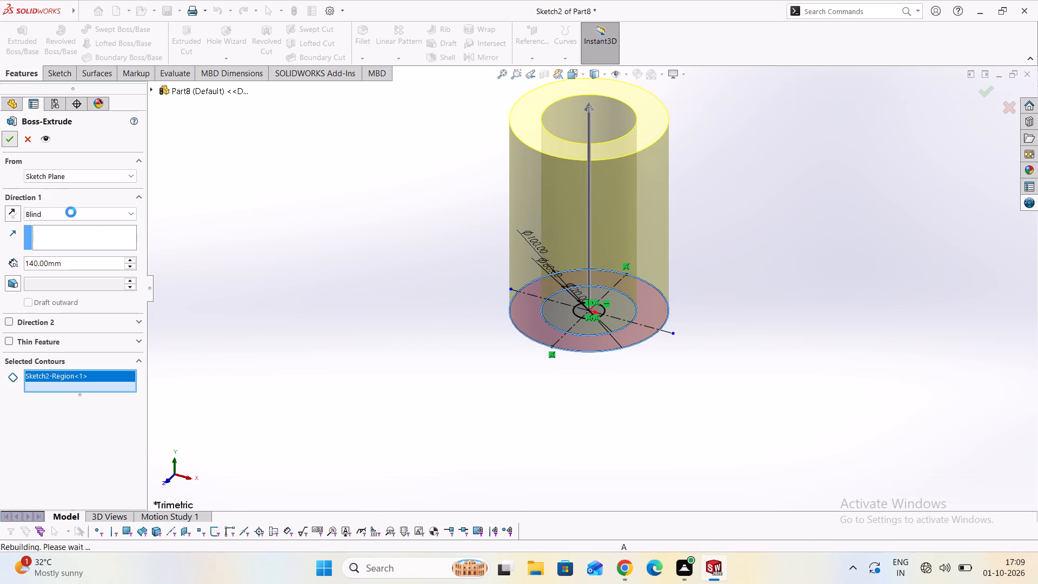
# Start a new sketch on the Top Plane and draw a circle of about 10.6 mm radius centred on the origin.
pyautogui.scroll(-2, 520, 299)
pyautogui.moveTo(510, 249); pyautogui.dragTo(522, 368, button='middle')
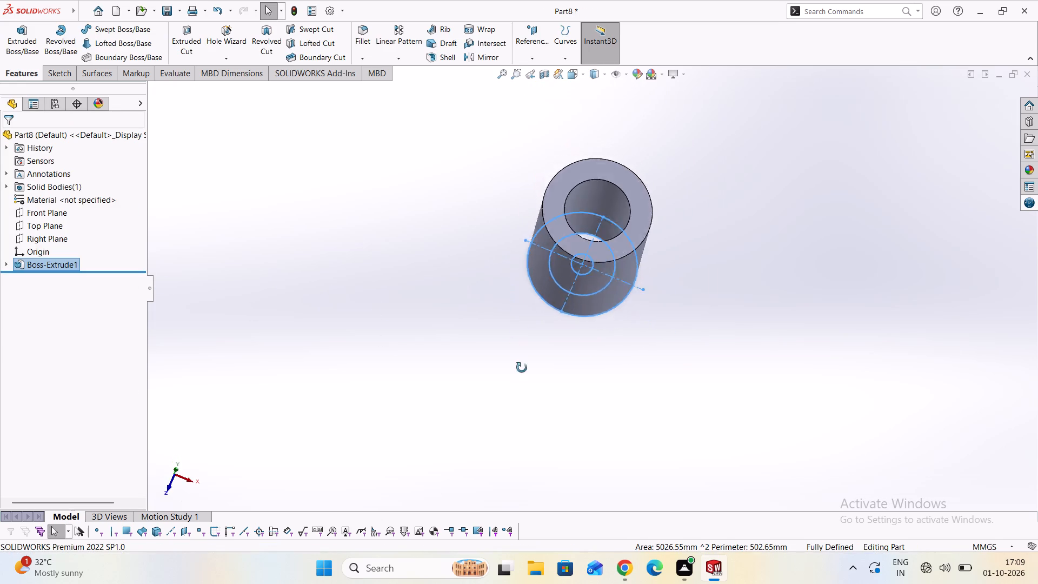
pyautogui.moveTo(522, 368); pyautogui.dragTo(515, 219, button='middle')
pyautogui.scroll(2, 603, 330)
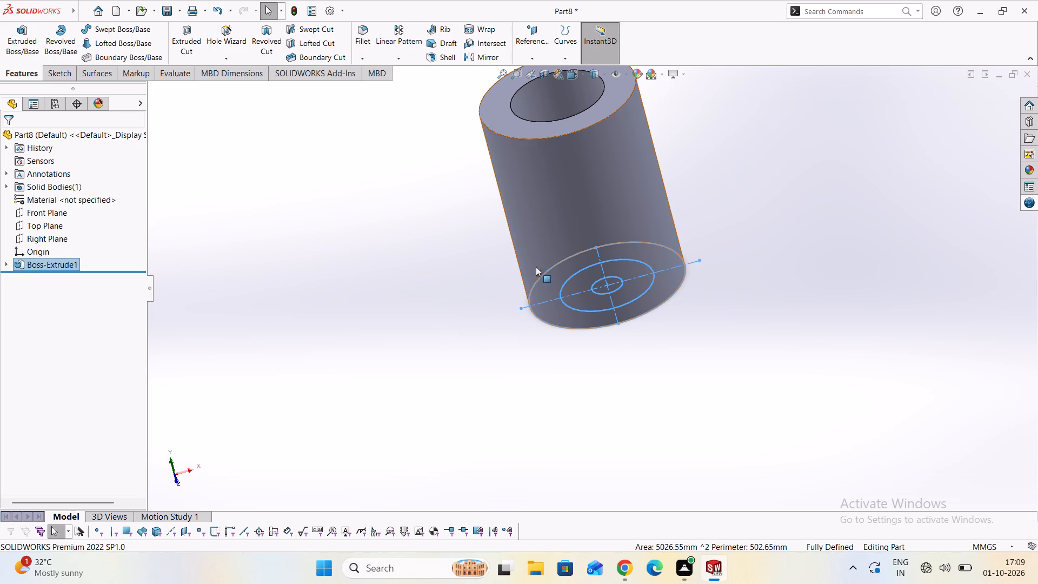
pyautogui.click(45, 69)
pyautogui.click(23, 79)
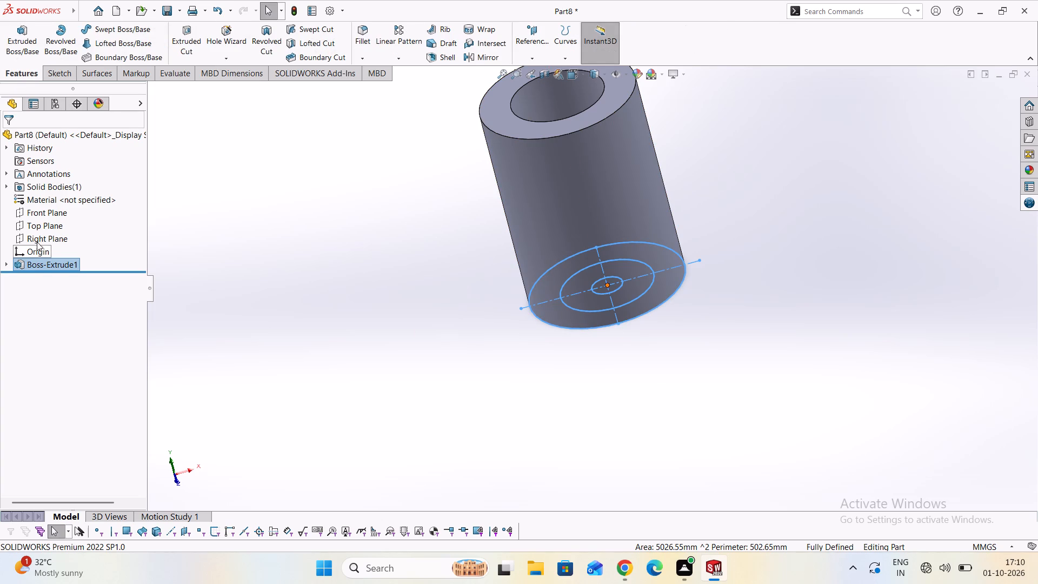
pyautogui.click(44, 225)
pyautogui.click(54, 209)
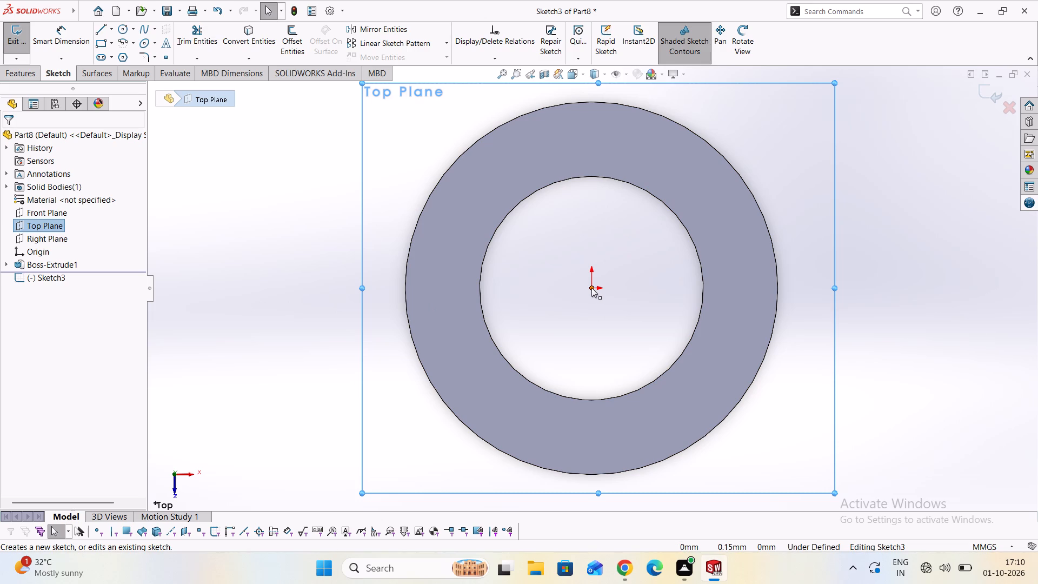
pyautogui.click(121, 32)
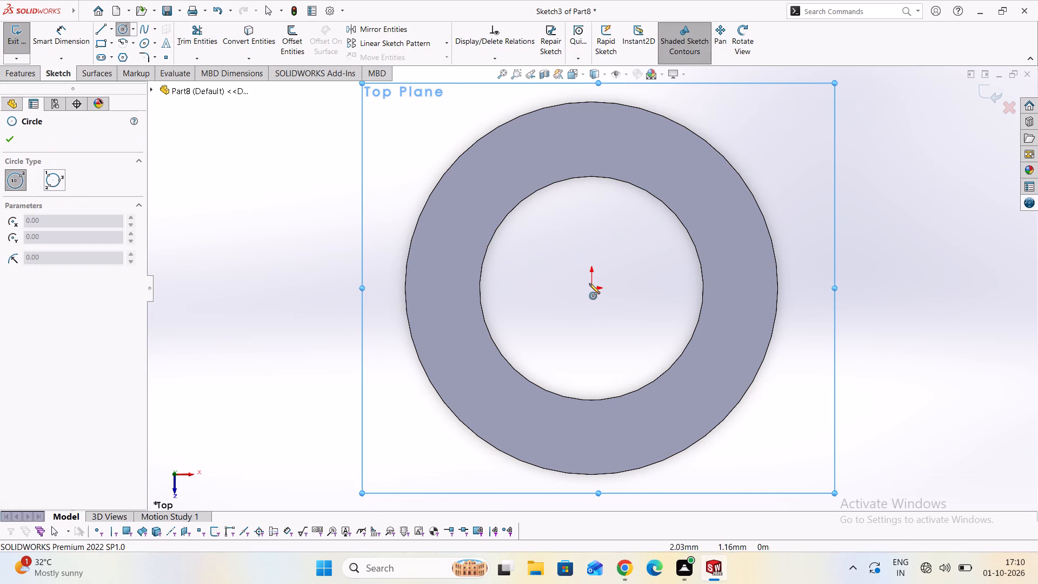
pyautogui.click(591, 290)
pyautogui.click(580, 250)
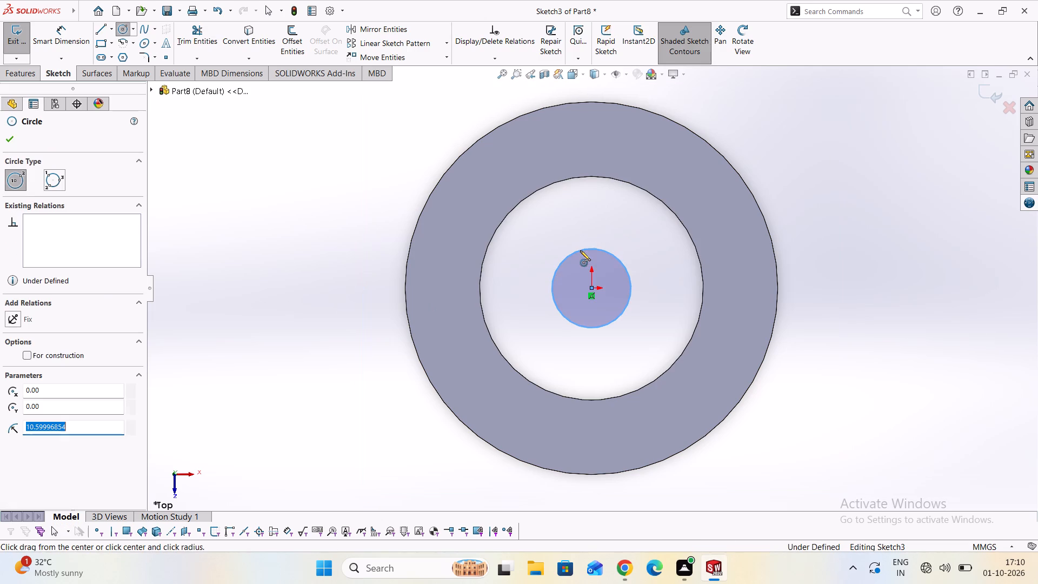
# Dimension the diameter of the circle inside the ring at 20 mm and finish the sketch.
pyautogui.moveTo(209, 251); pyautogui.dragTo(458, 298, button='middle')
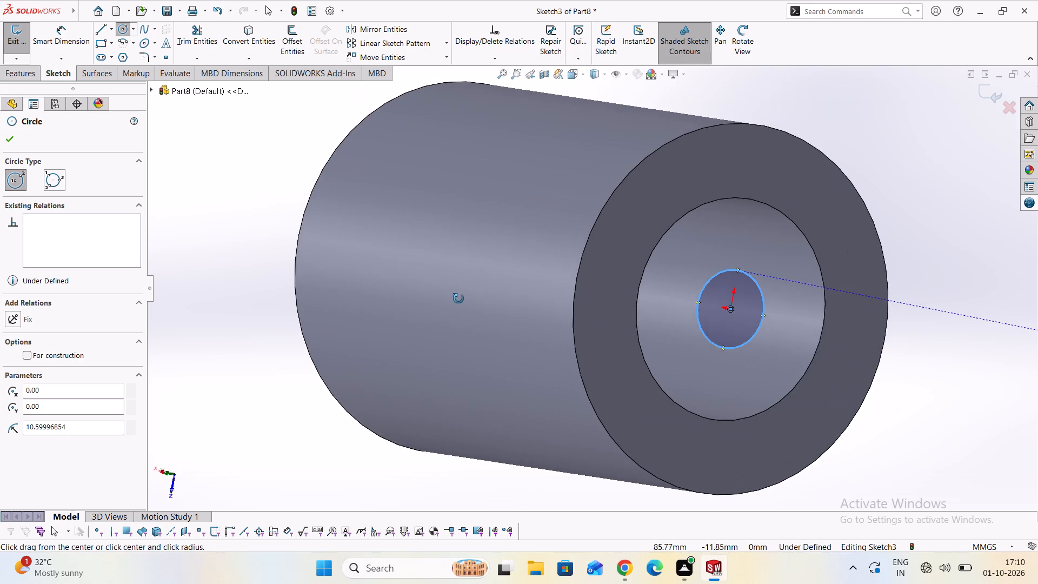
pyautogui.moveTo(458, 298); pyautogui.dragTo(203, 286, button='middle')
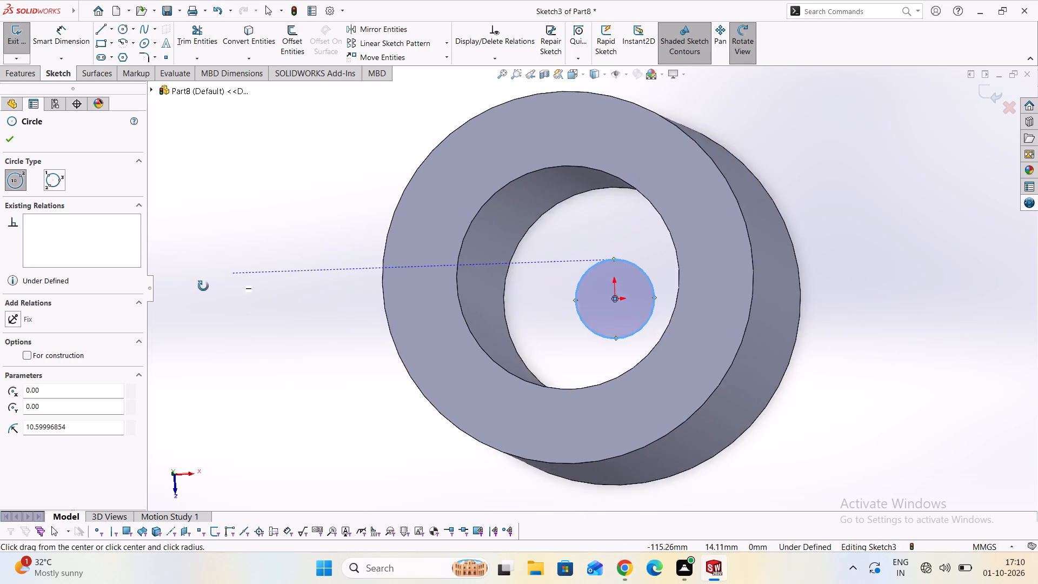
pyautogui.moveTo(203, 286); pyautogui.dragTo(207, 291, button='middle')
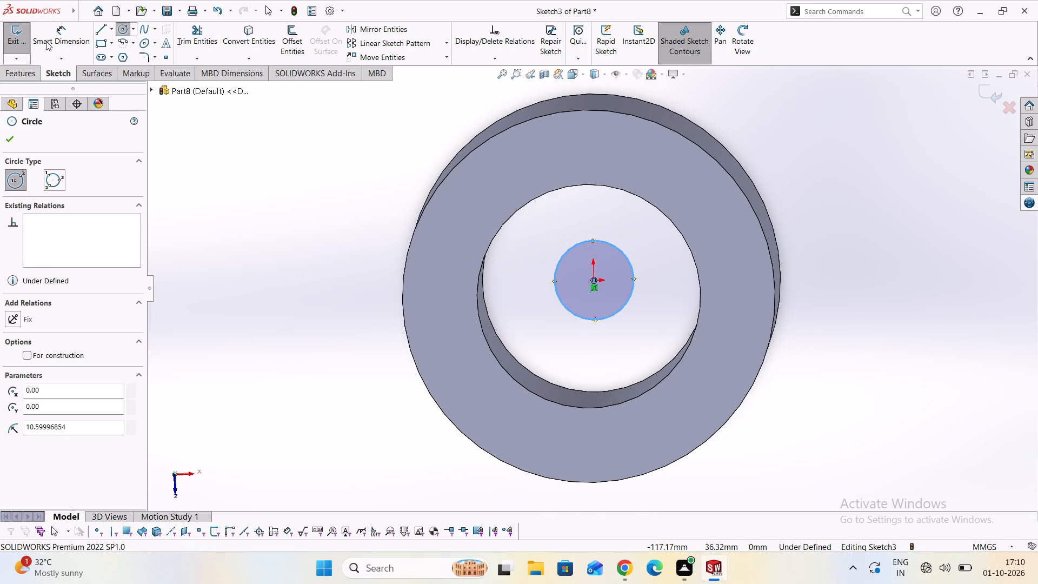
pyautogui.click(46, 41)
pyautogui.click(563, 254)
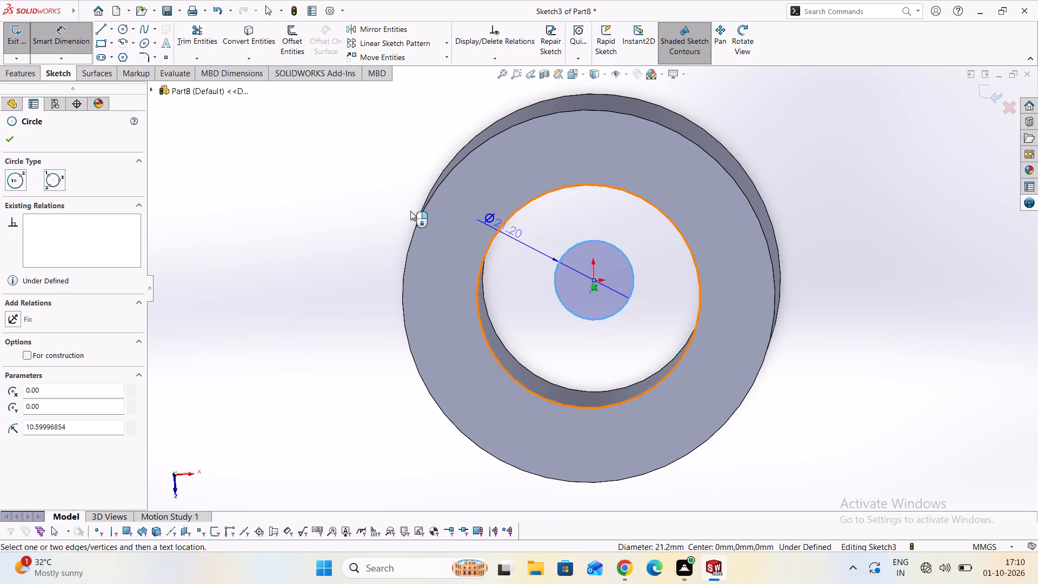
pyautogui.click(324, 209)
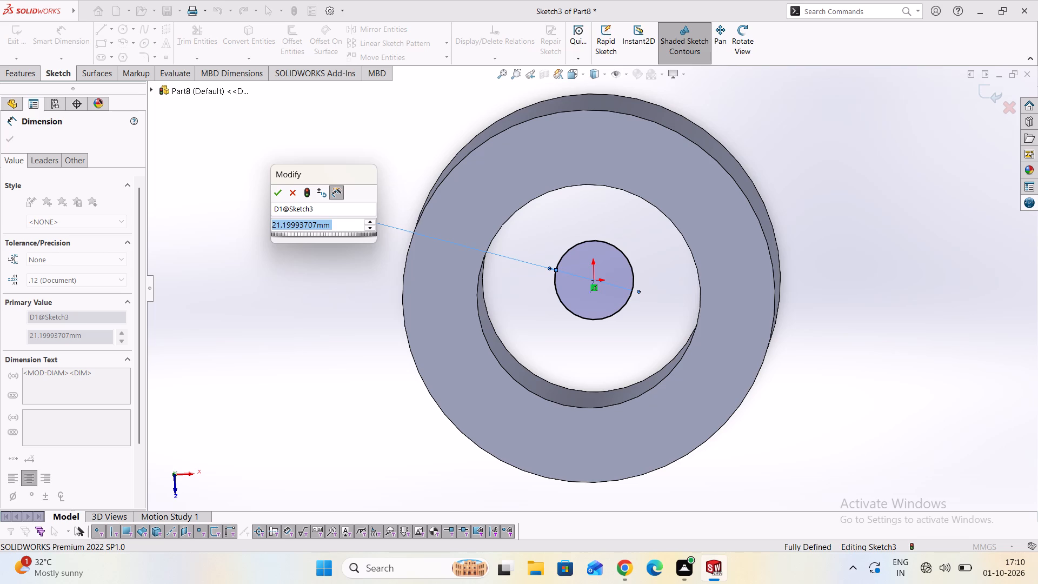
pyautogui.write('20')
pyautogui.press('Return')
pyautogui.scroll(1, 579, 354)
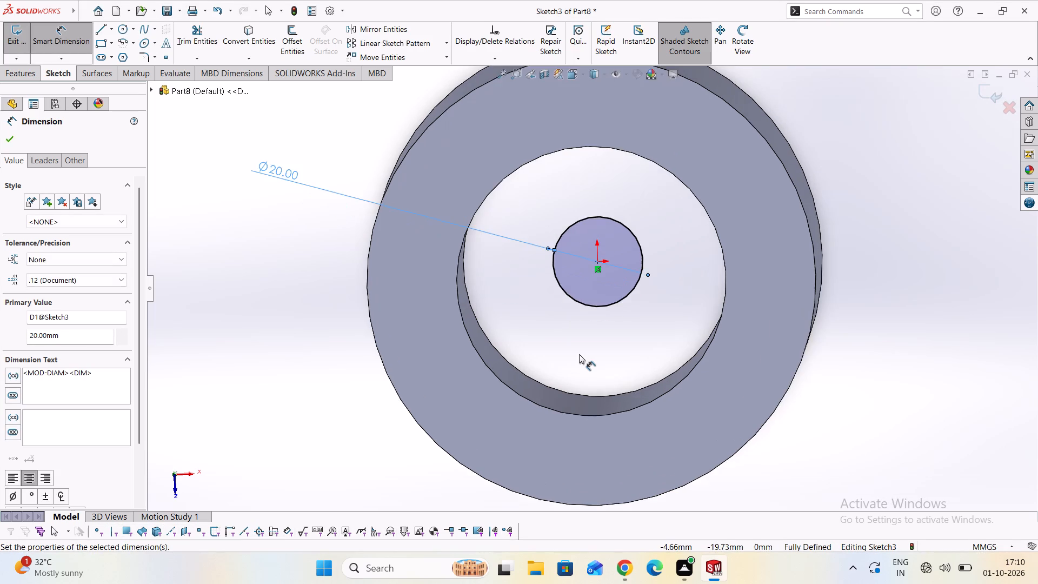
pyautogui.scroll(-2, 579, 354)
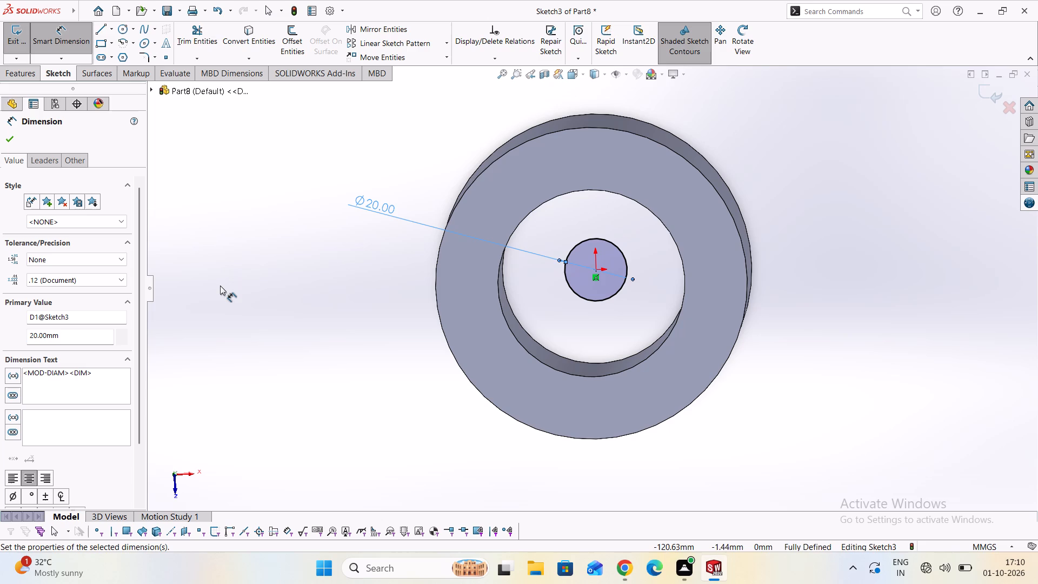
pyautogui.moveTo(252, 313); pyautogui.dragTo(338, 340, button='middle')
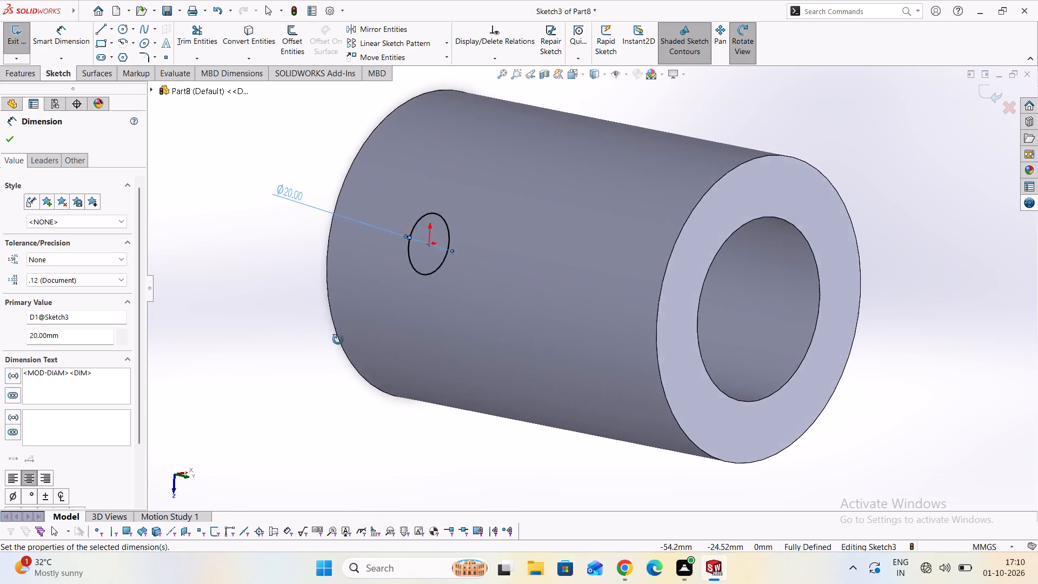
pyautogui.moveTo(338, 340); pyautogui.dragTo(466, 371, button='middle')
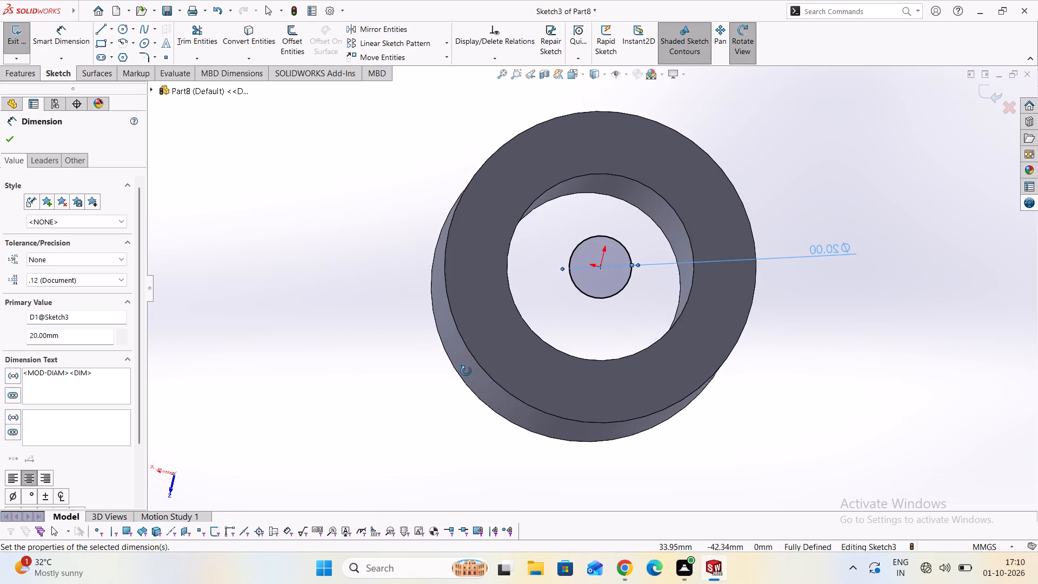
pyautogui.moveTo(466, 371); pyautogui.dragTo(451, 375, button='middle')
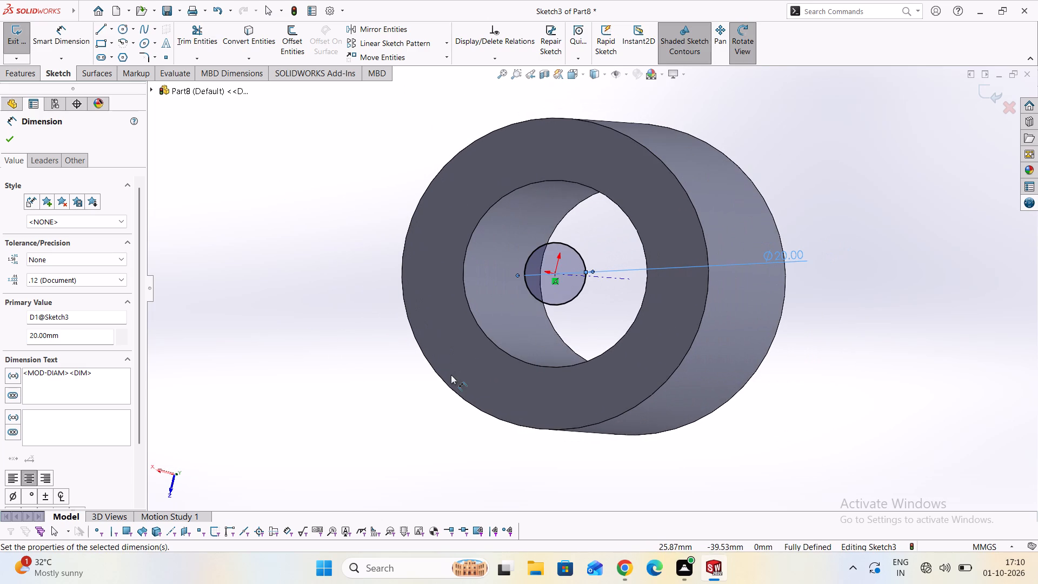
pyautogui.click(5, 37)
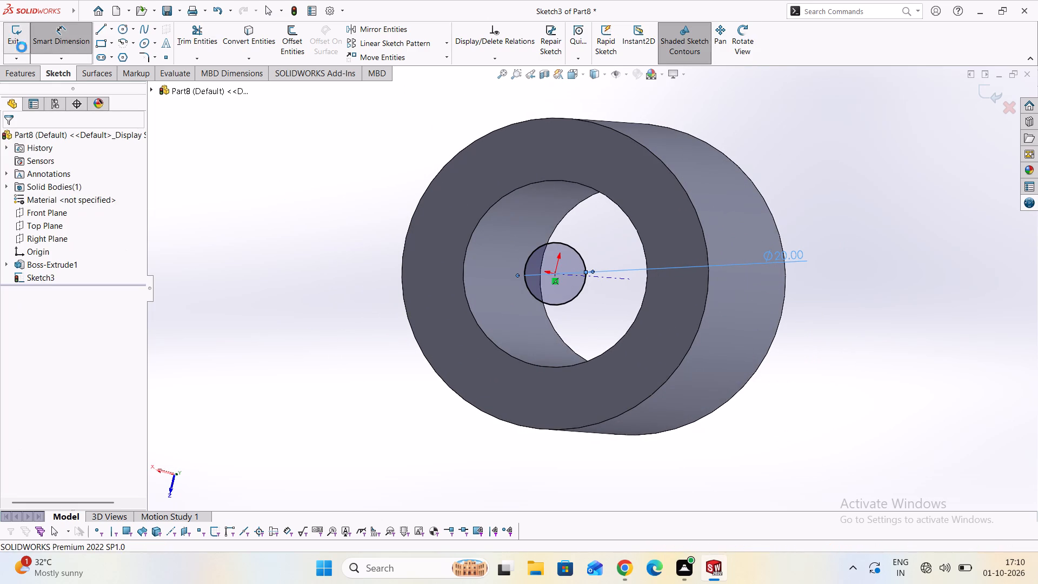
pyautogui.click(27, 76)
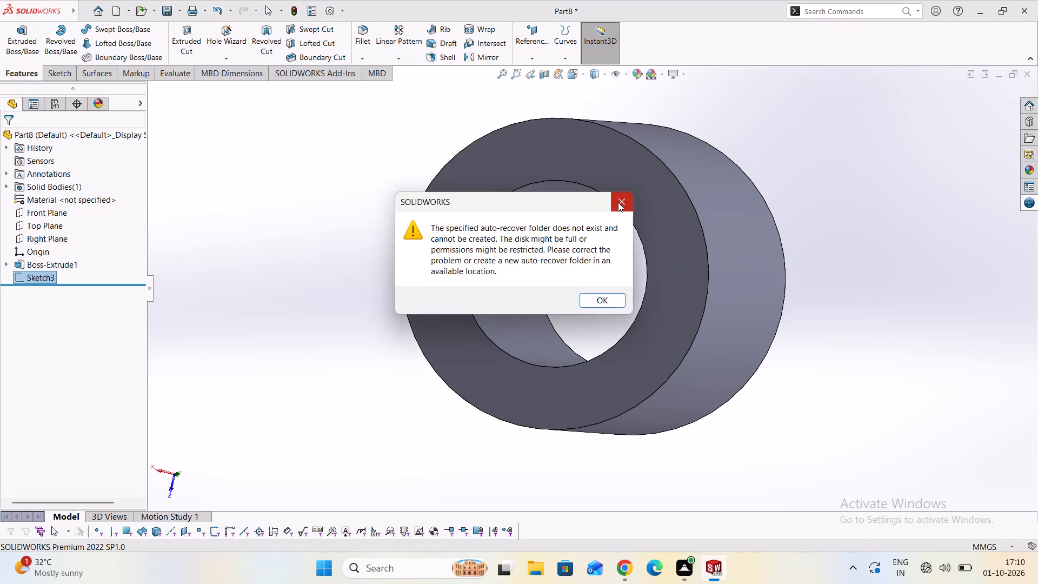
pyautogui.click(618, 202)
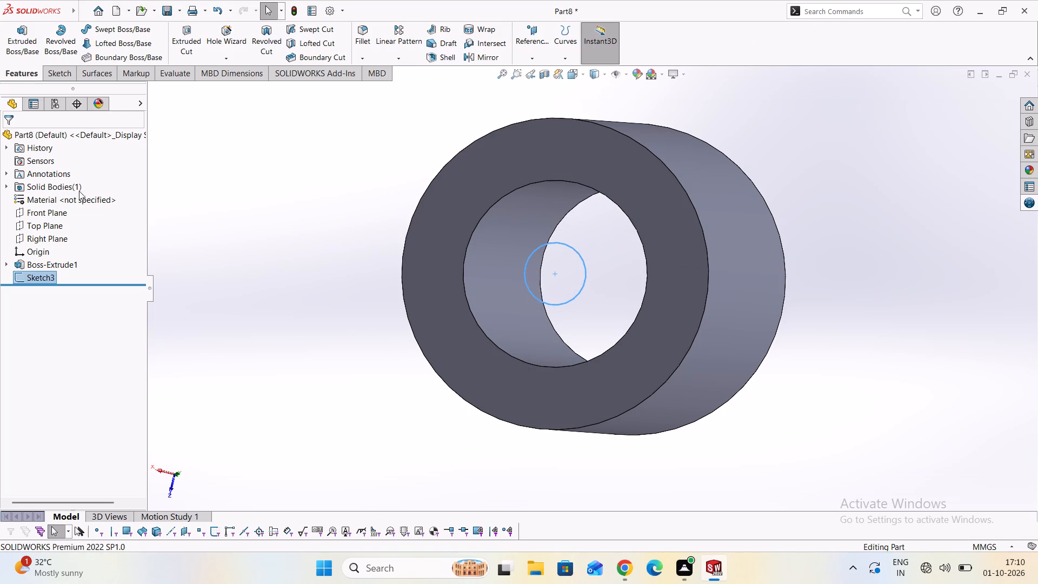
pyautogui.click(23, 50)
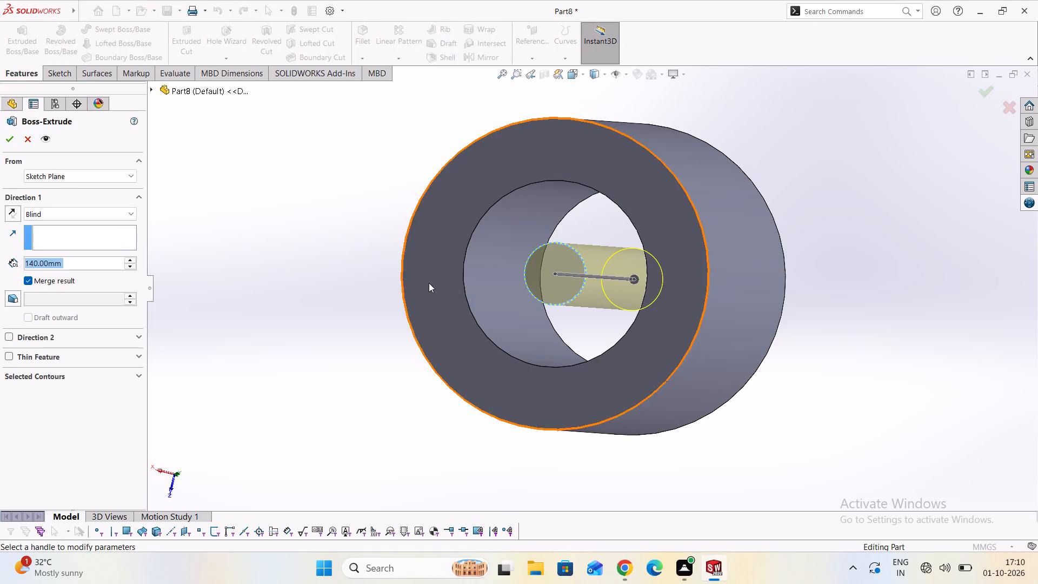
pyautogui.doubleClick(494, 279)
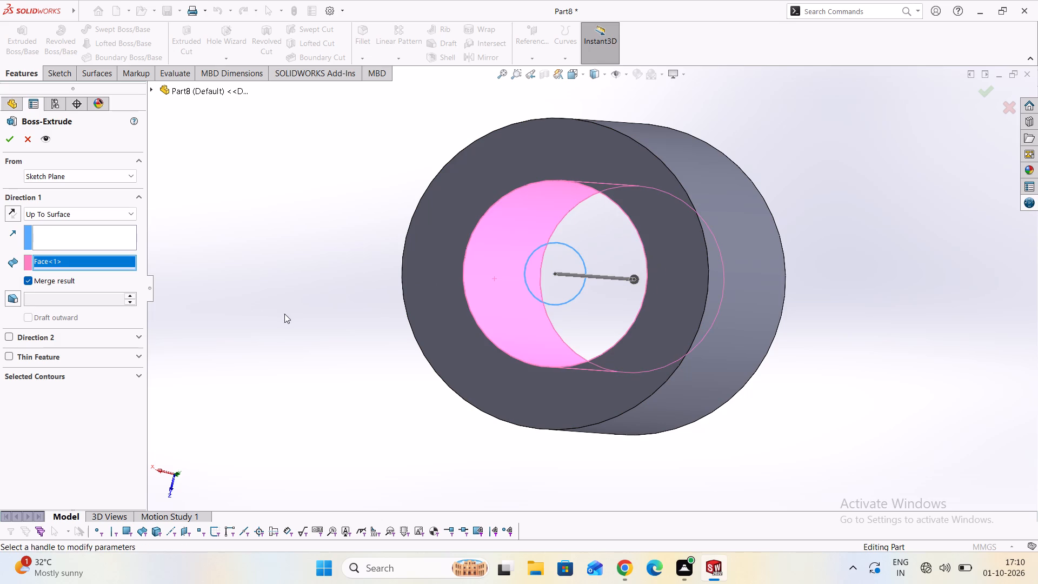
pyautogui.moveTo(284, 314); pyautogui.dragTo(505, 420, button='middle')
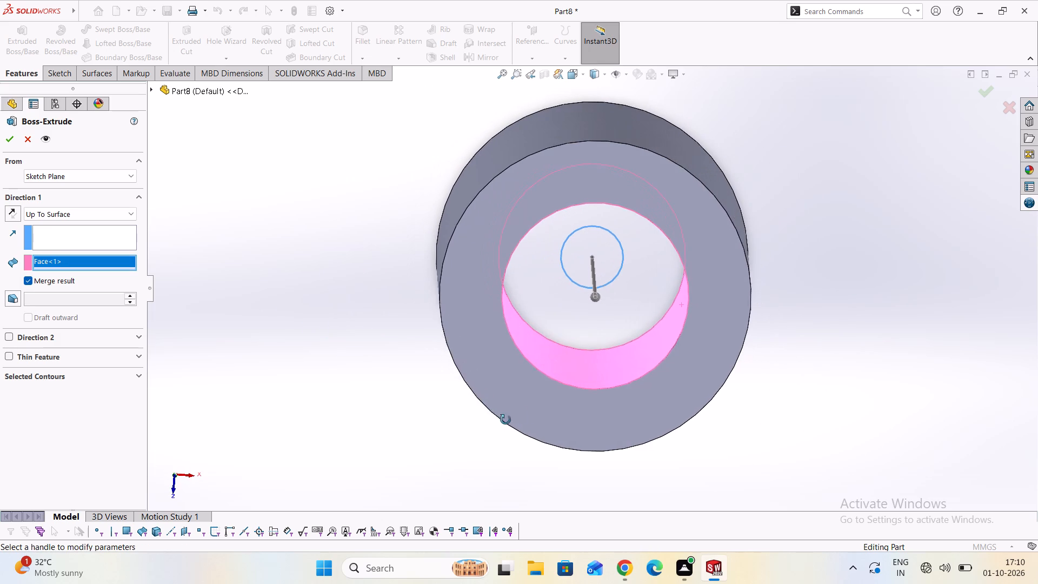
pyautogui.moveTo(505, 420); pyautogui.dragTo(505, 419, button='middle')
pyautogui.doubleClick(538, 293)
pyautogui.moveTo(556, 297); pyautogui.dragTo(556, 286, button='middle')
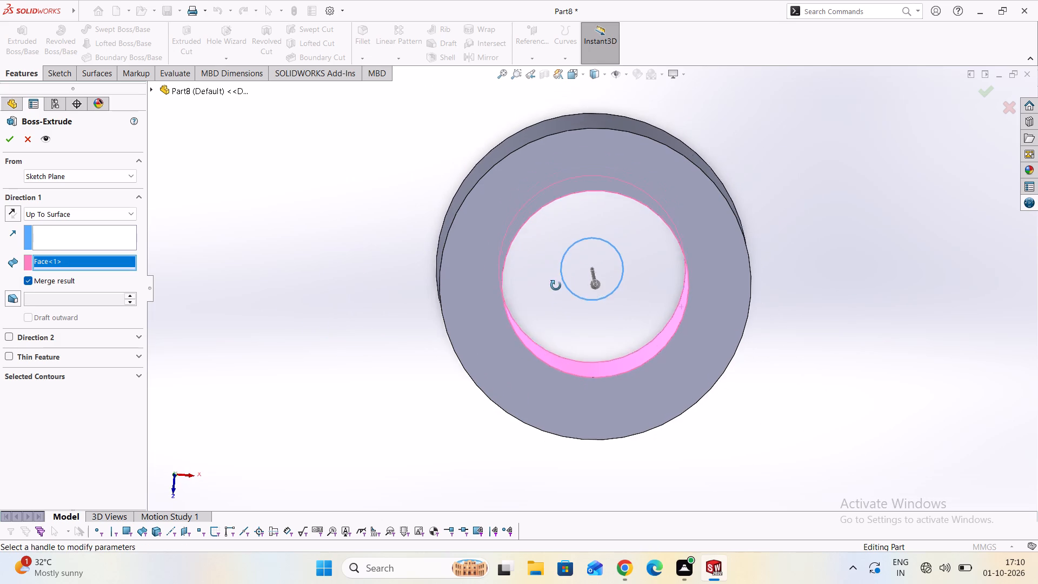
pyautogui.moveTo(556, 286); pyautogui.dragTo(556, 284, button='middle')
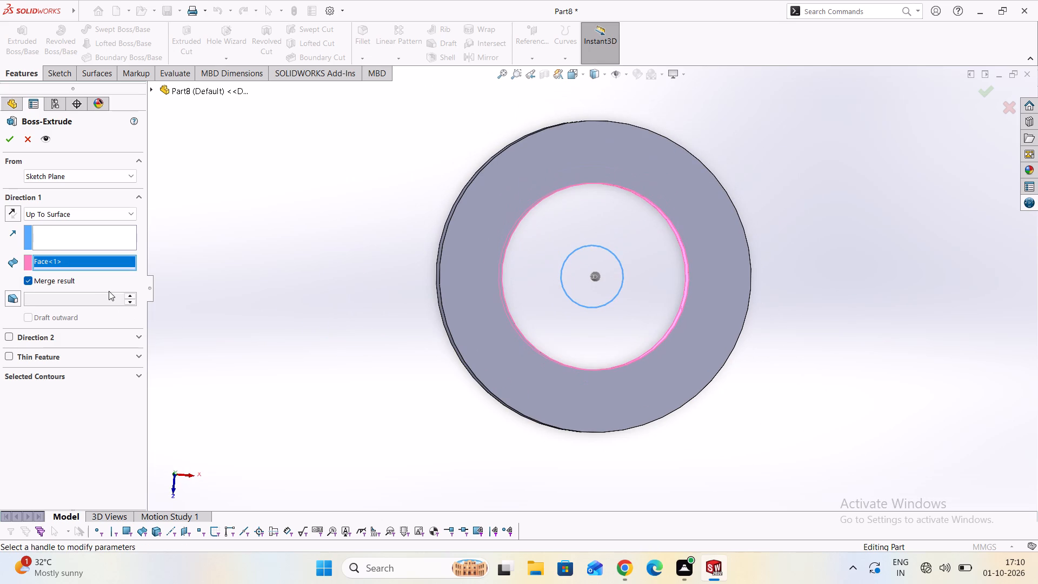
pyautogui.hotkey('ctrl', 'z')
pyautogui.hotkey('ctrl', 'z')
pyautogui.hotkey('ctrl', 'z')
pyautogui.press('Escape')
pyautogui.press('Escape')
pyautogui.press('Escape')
# Undo the inner circle sketch and the ring extrusion, back to editing the sketch with the three concentric circles.
pyautogui.hotkey('ctrl', 'z')
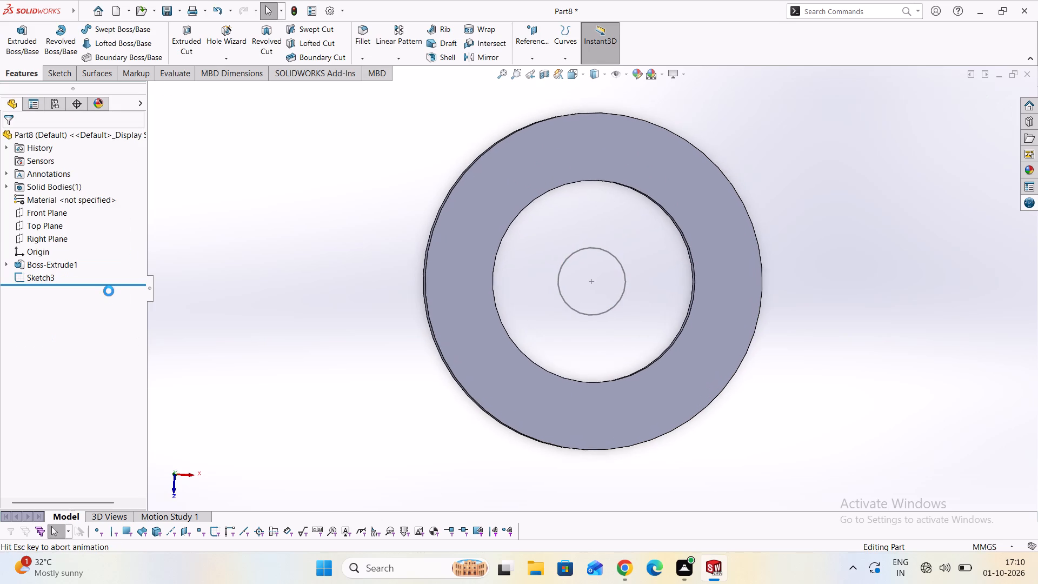
pyautogui.hotkey('ctrl', 'z')
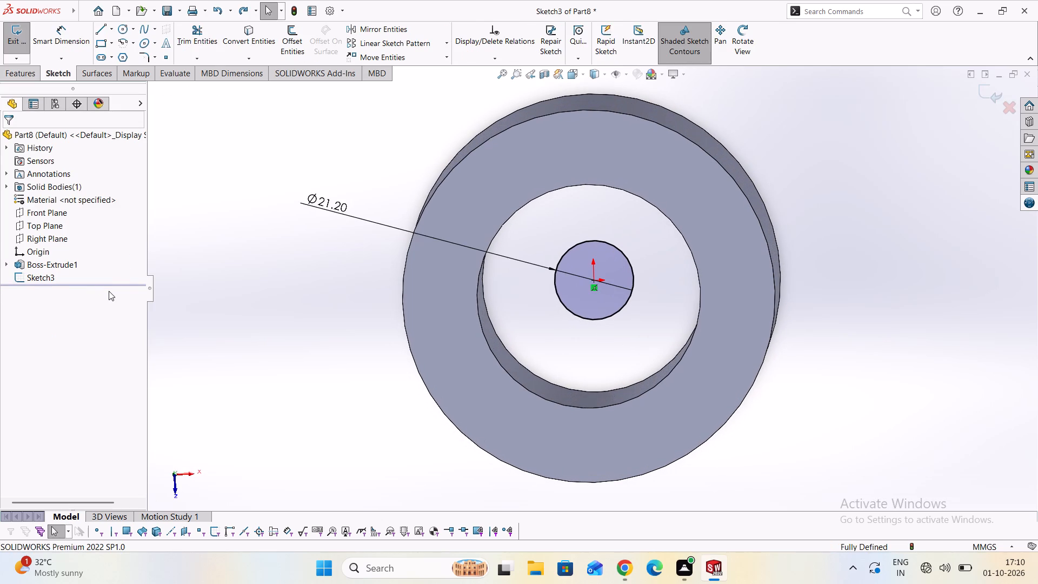
pyautogui.hotkey('ctrl', 'z')
pyautogui.hotkey('ctrl', 'z')
pyautogui.hotkey('ctrl', 'z')
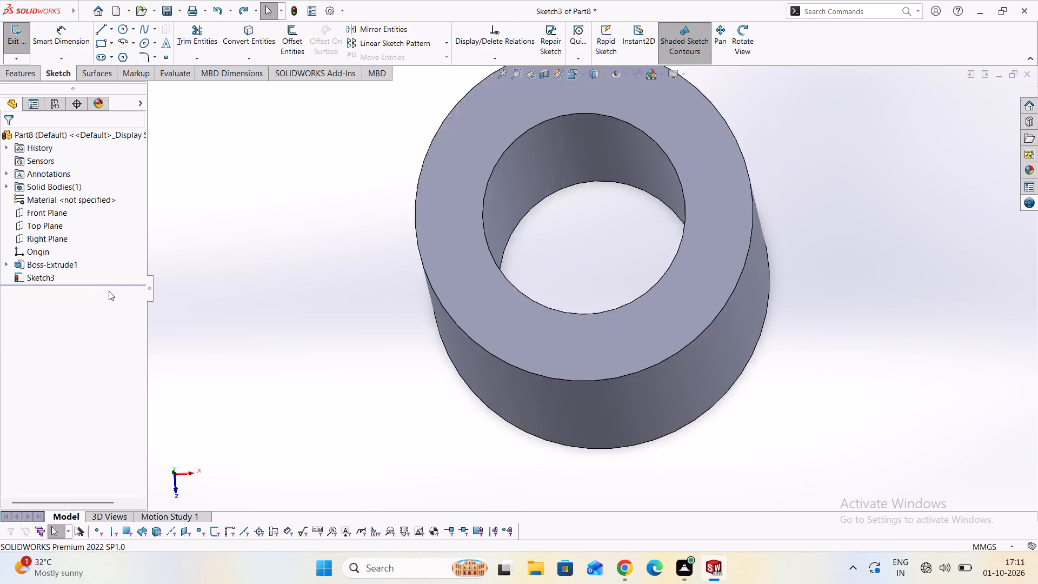
pyautogui.hotkey('ctrl', 'z')
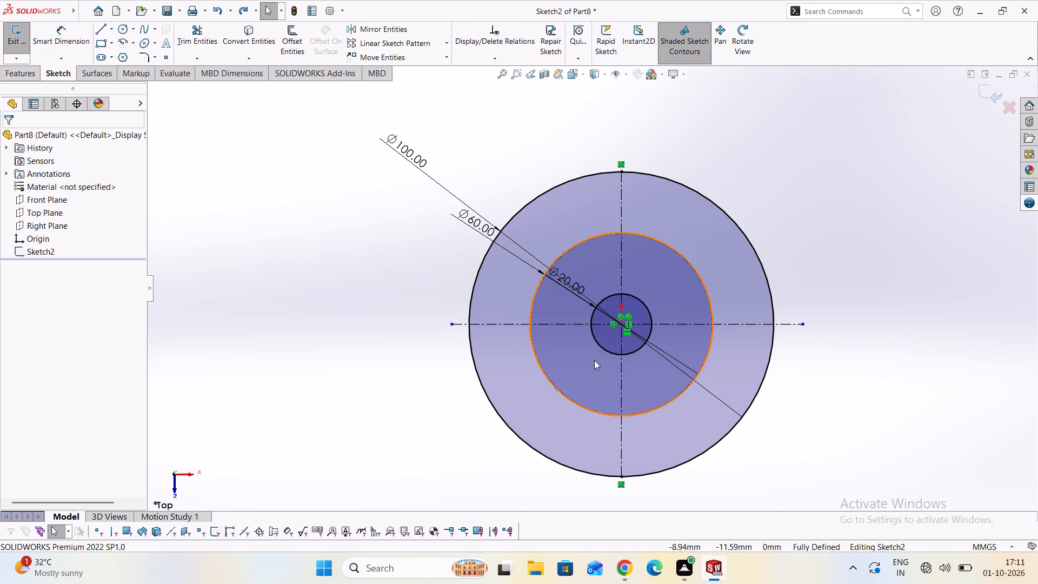
# Delete the 100 mm outer circle from the sketch, along with its dimension.
pyautogui.rightClick(474, 282)
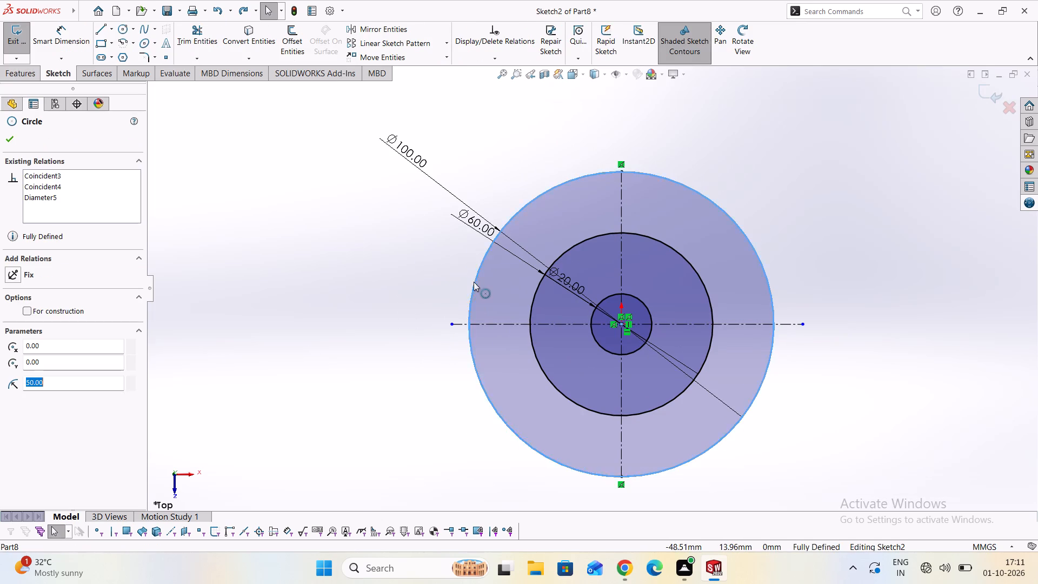
pyautogui.click(489, 439)
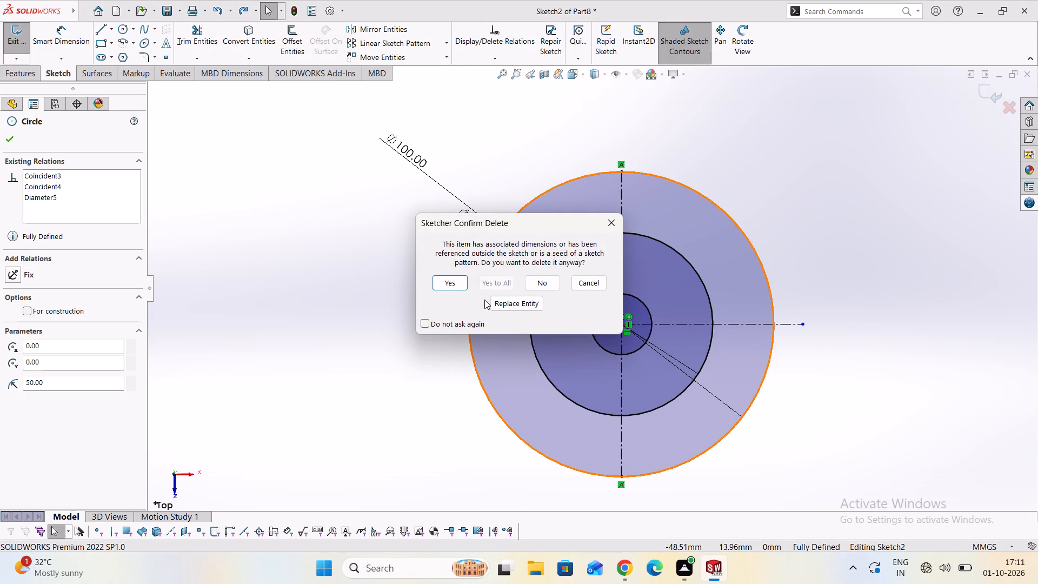
pyautogui.click(455, 287)
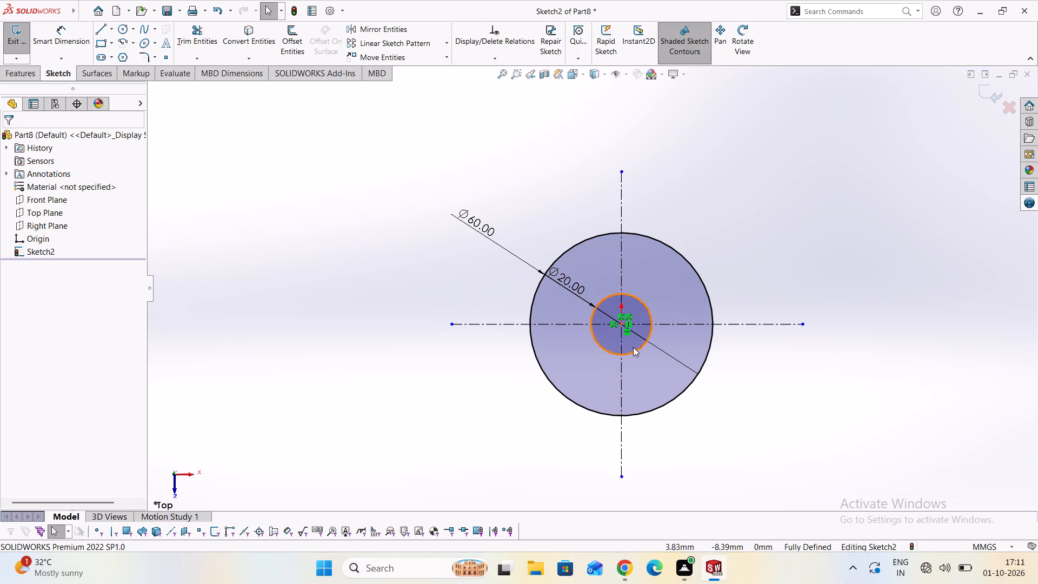
# Extrude the ring between the 20 mm and 60 mm circles 140 mm blind, starting from a 40 mm offset.
pyautogui.scroll(2, 636, 340)
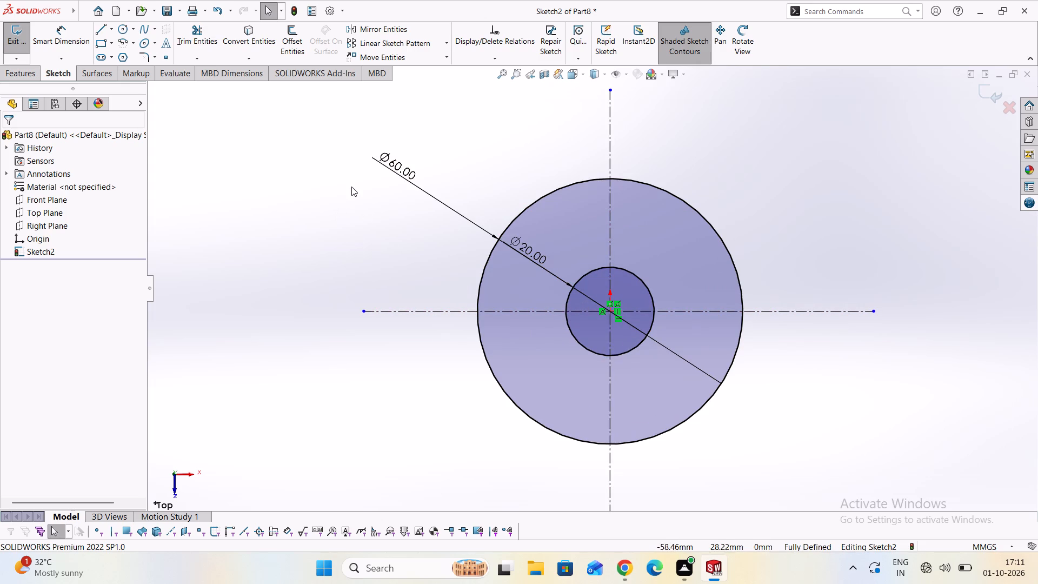
pyautogui.click(17, 78)
pyautogui.click(21, 47)
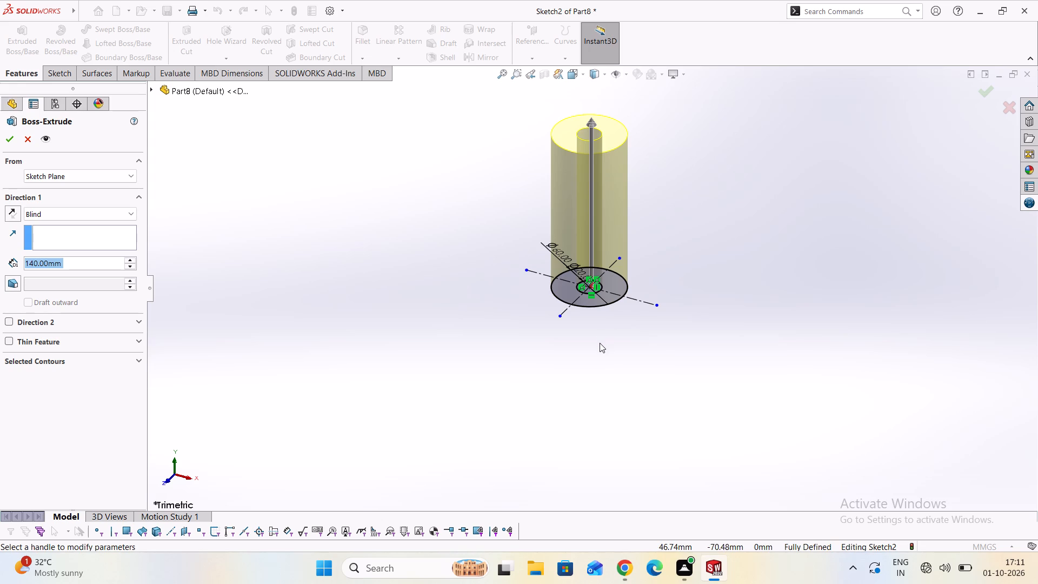
pyautogui.scroll(3, 605, 157)
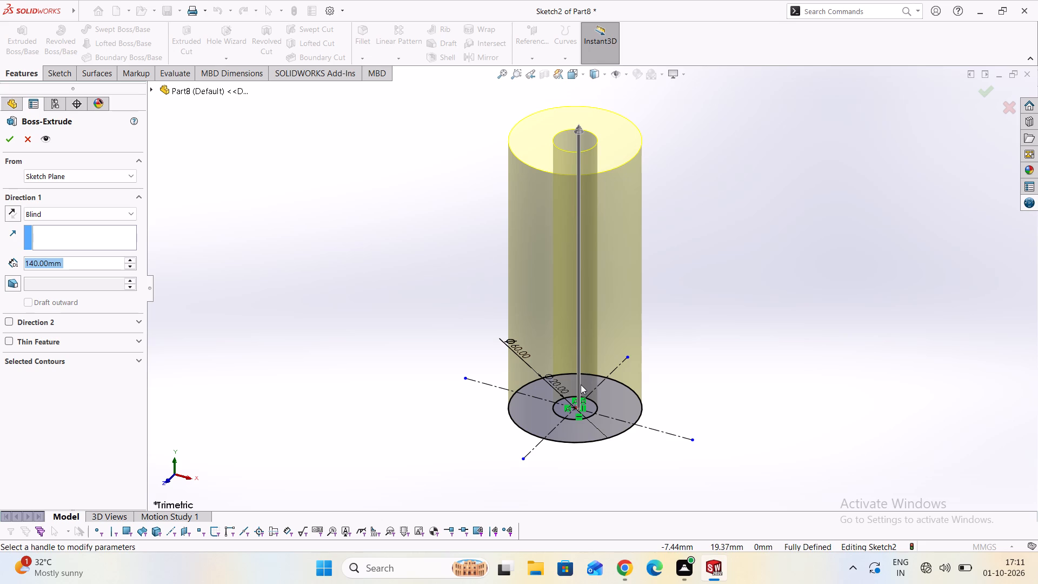
pyautogui.click(68, 212)
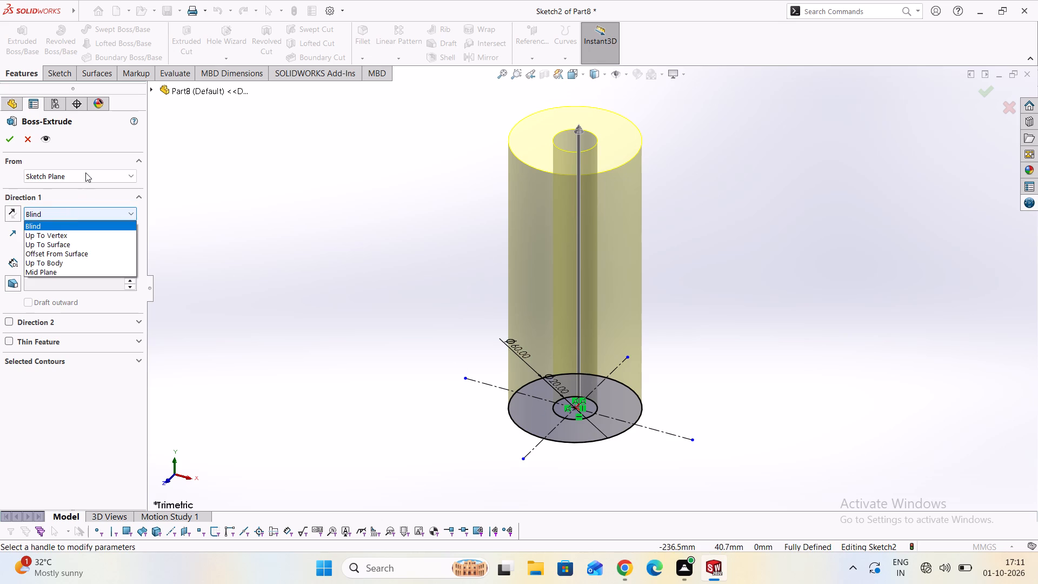
pyautogui.click(85, 172)
pyautogui.click(92, 183)
pyautogui.click(103, 180)
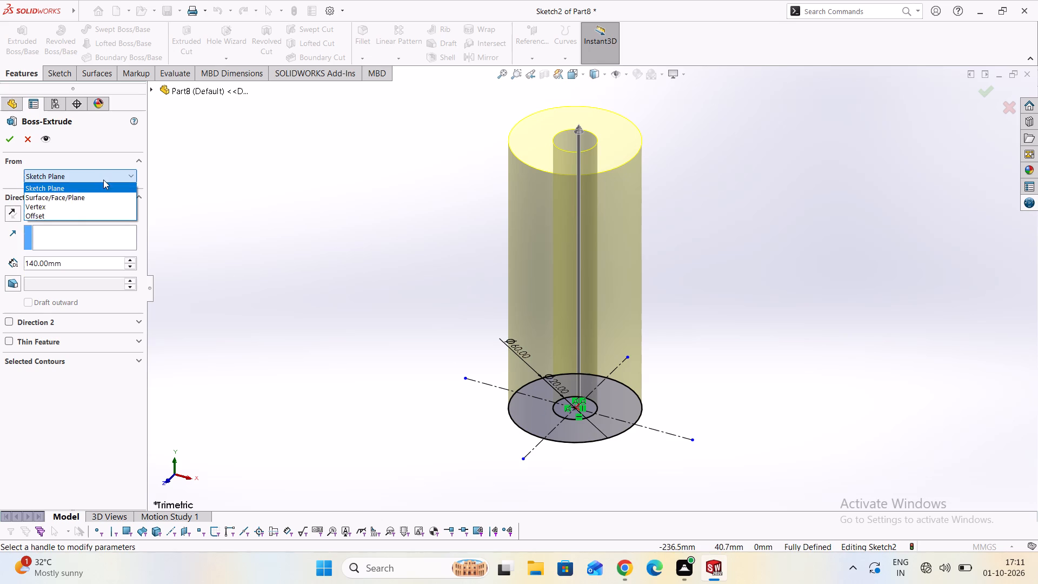
pyautogui.click(63, 213)
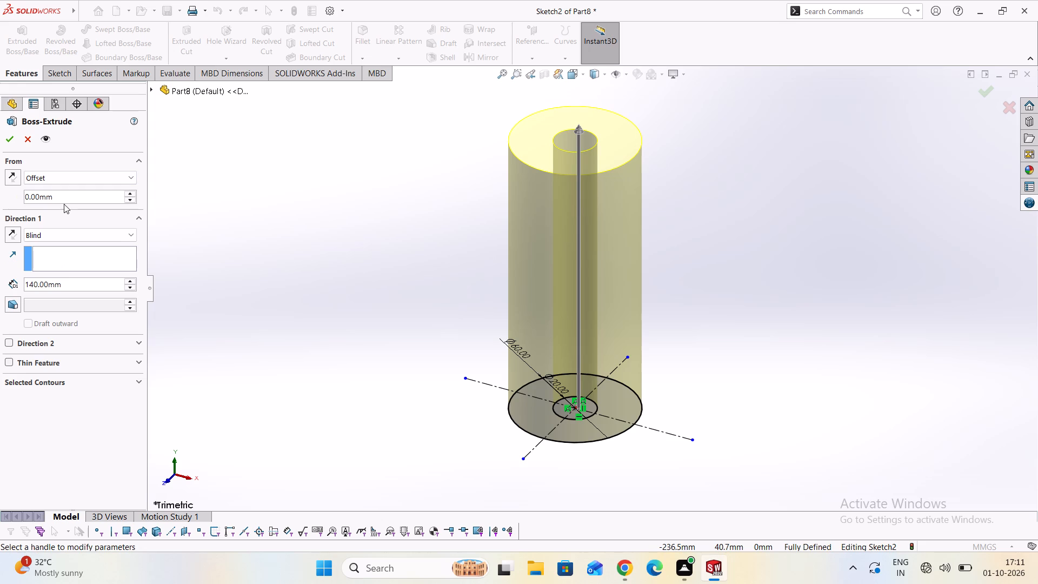
pyautogui.doubleClick(65, 196)
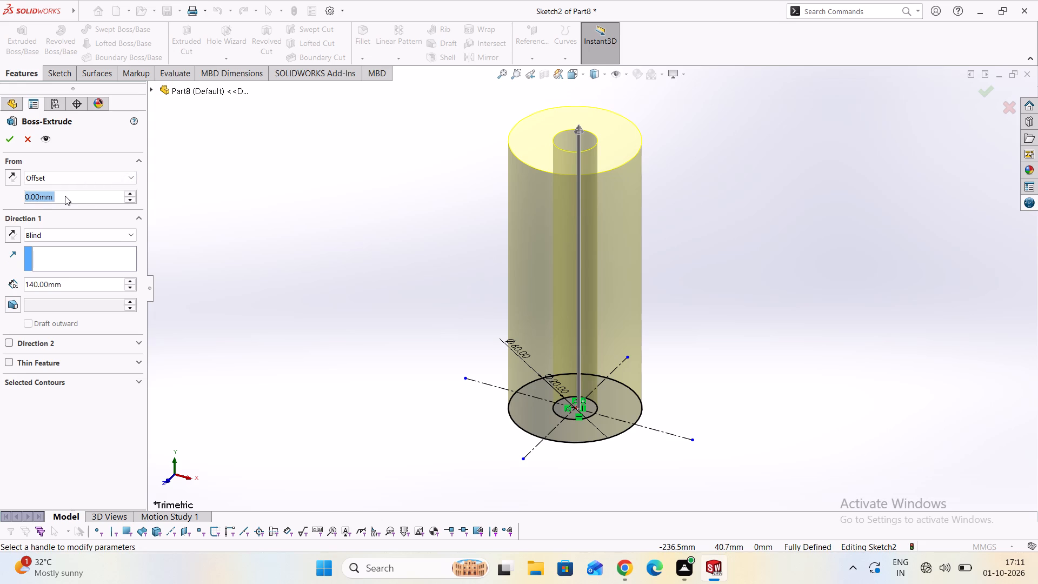
pyautogui.write('40')
pyautogui.press('Return')
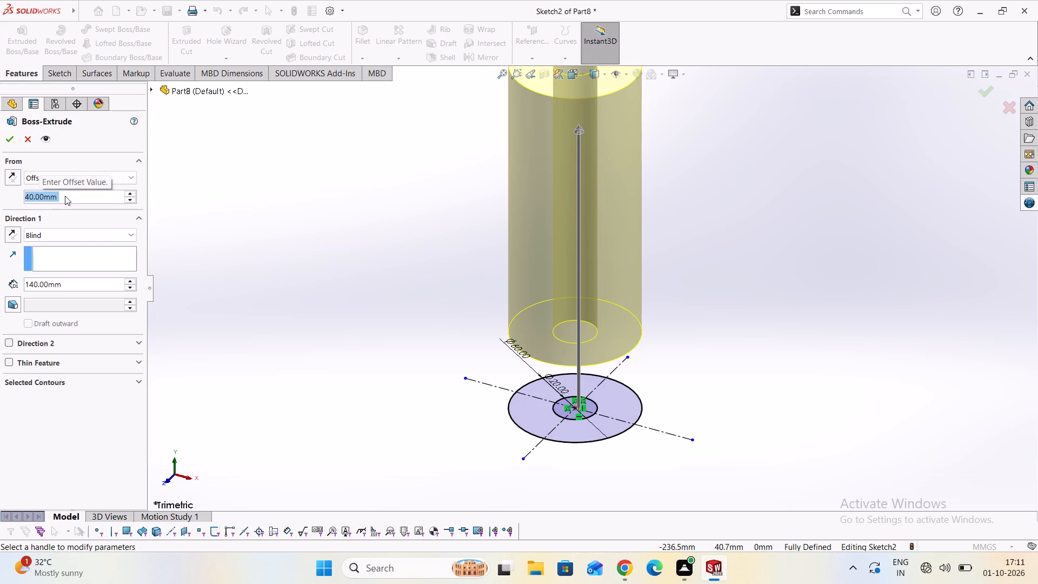
pyautogui.scroll(-2, 215, 259)
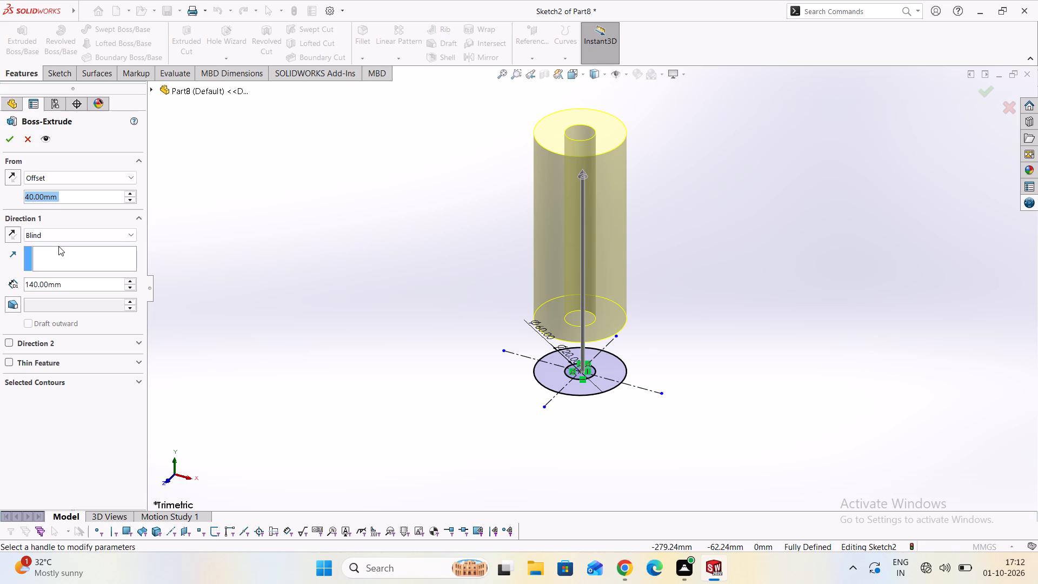
pyautogui.click(9, 140)
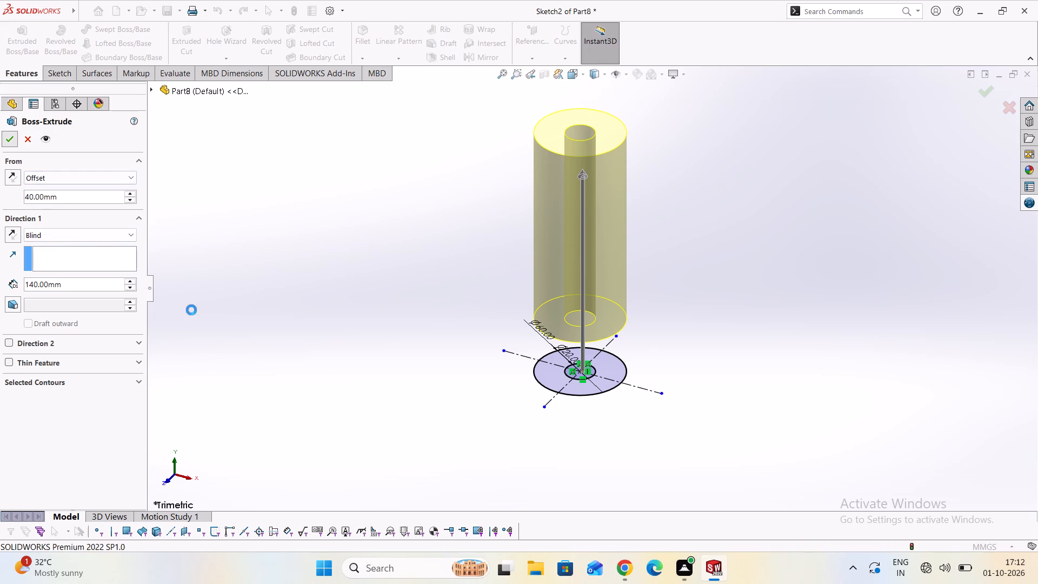
# Start a new sketch on the Top Plane and draw a circle of about 46.9 mm radius centred on the origin.
pyautogui.moveTo(302, 329); pyautogui.dragTo(389, 384, button='middle')
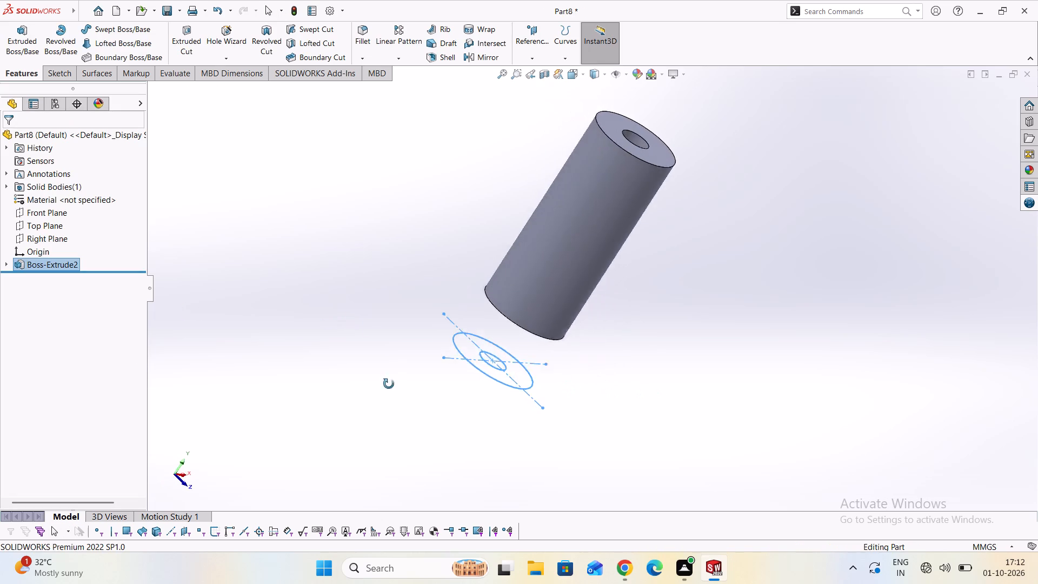
pyautogui.moveTo(389, 384); pyautogui.dragTo(468, 361, button='middle')
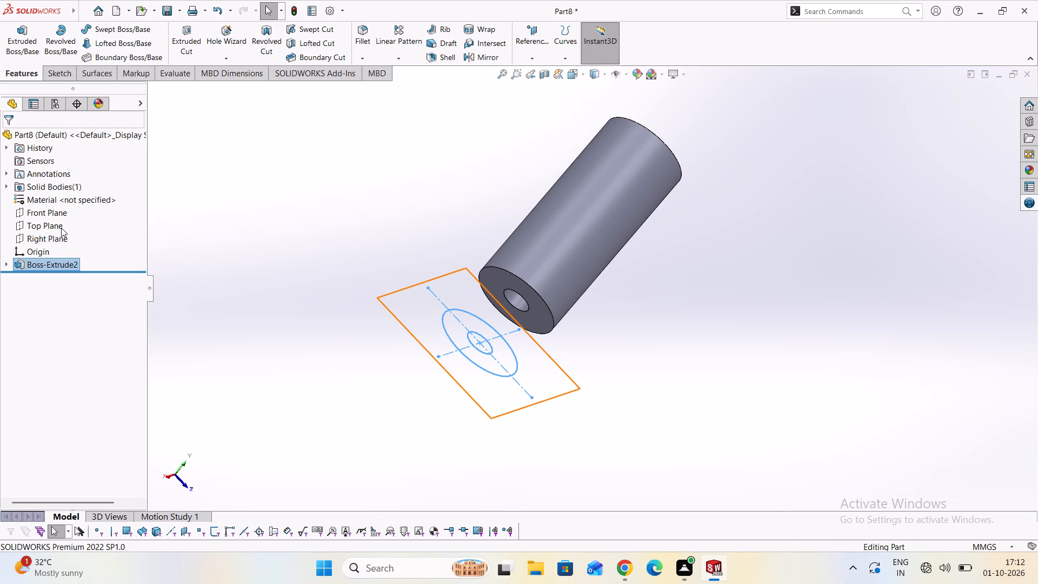
pyautogui.rightClick(61, 228)
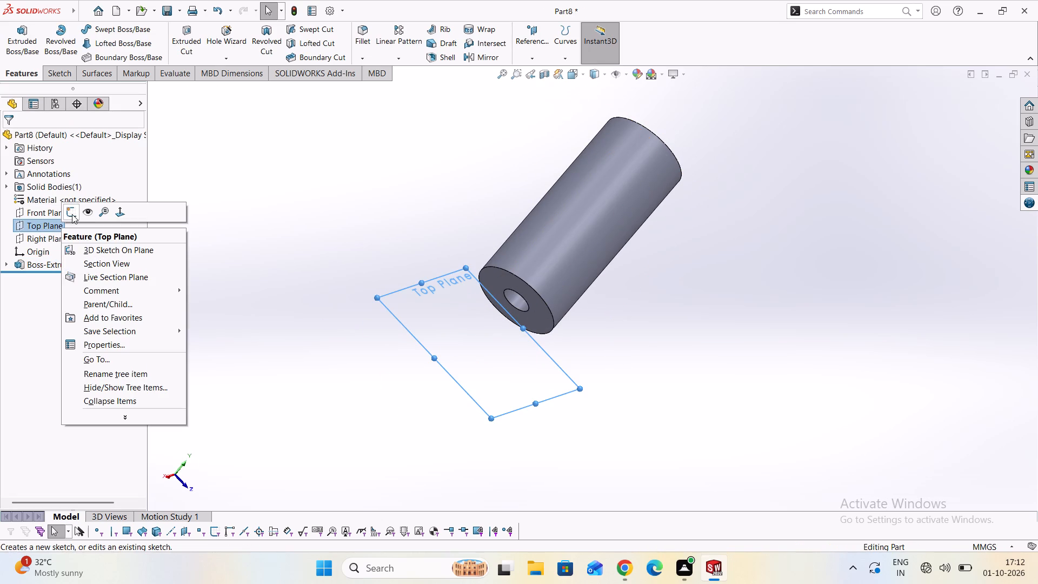
pyautogui.click(72, 214)
pyautogui.scroll(-3, 300, 355)
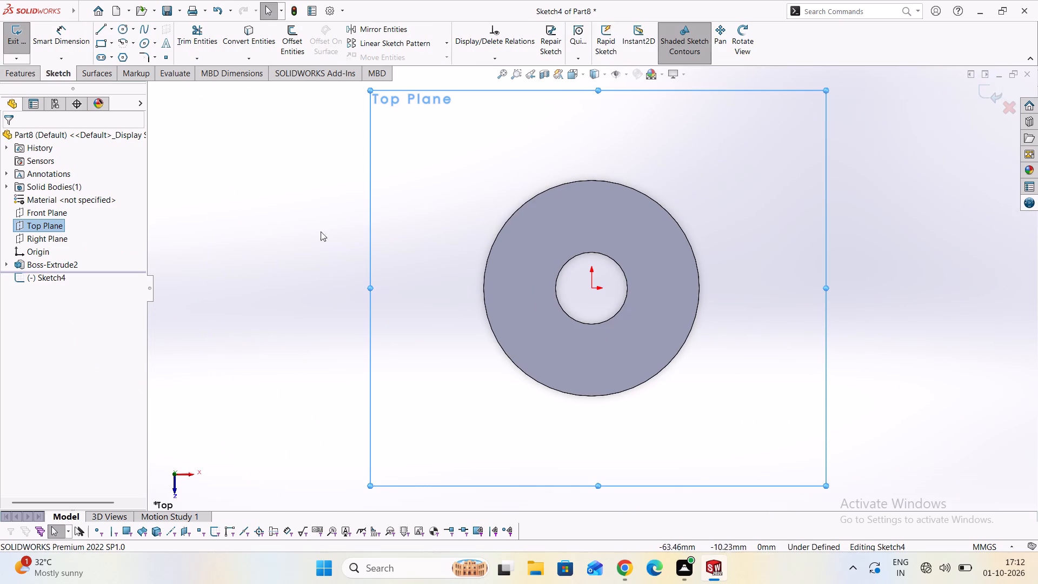
pyautogui.click(131, 32)
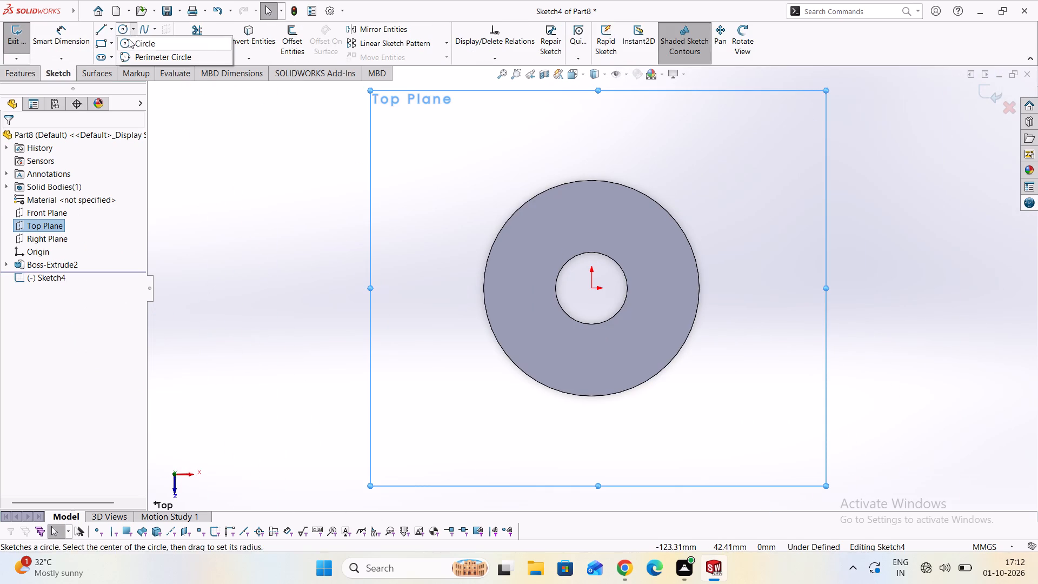
pyautogui.click(129, 45)
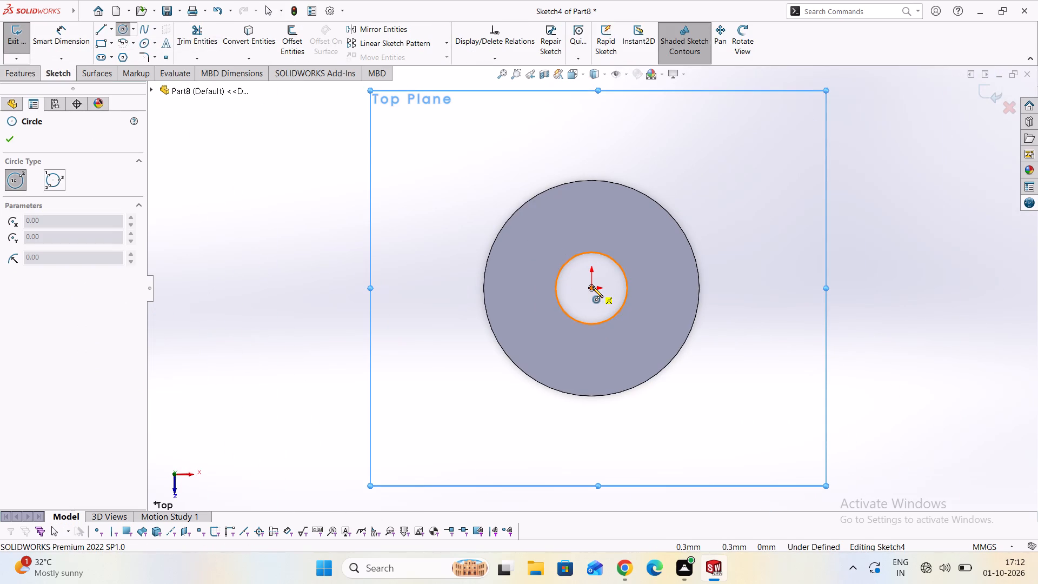
pyautogui.click(591, 289)
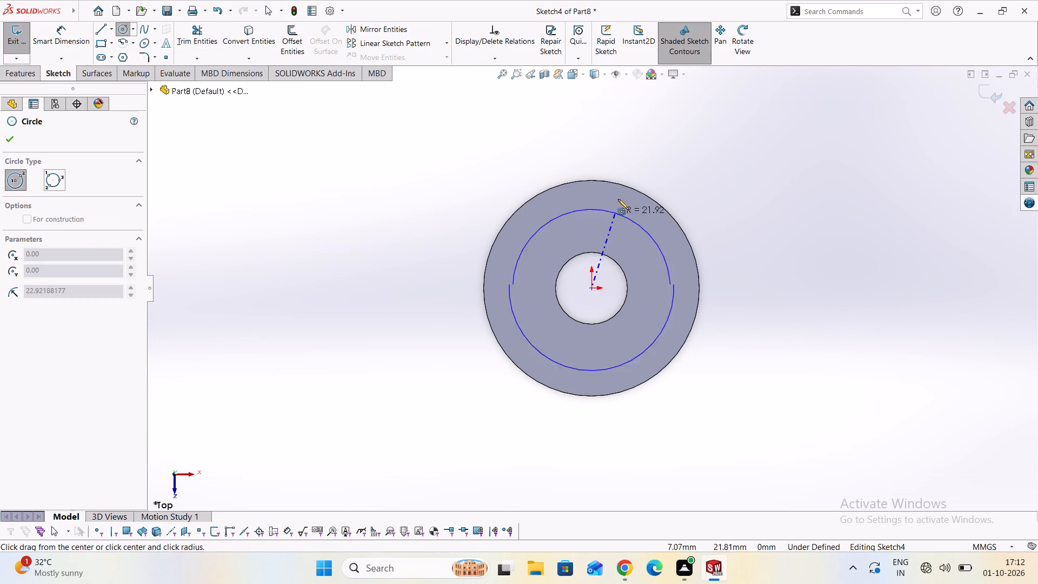
pyautogui.click(642, 127)
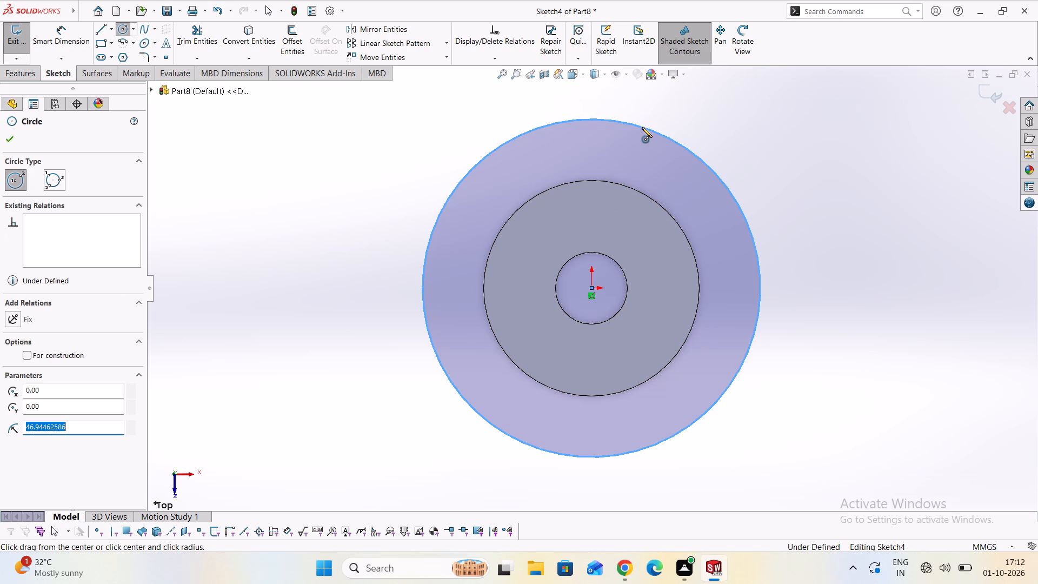
# Dimension the new circle's diameter at 100 mm and finish the sketch.
pyautogui.click(49, 36)
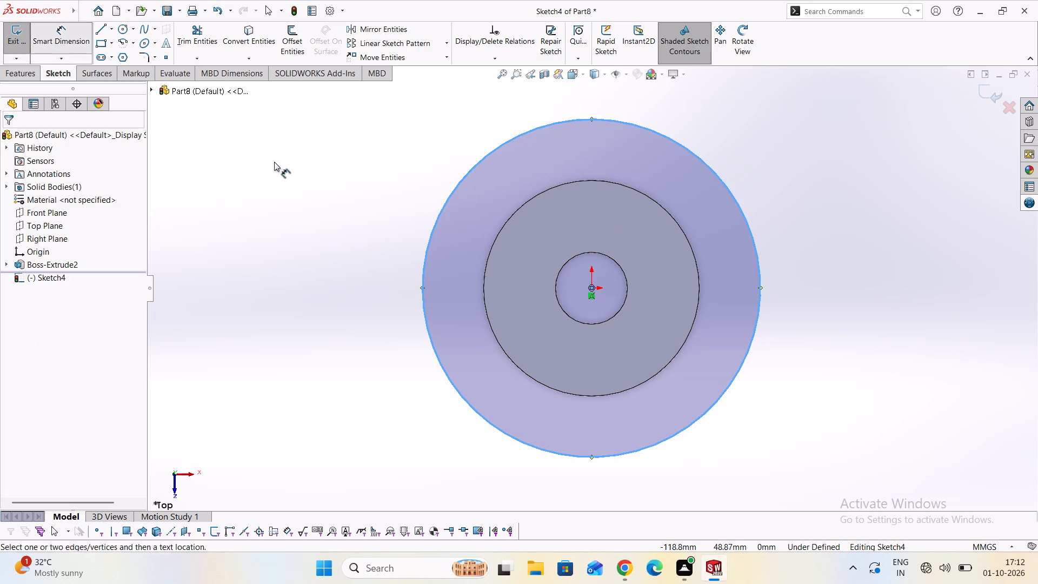
pyautogui.click(431, 237)
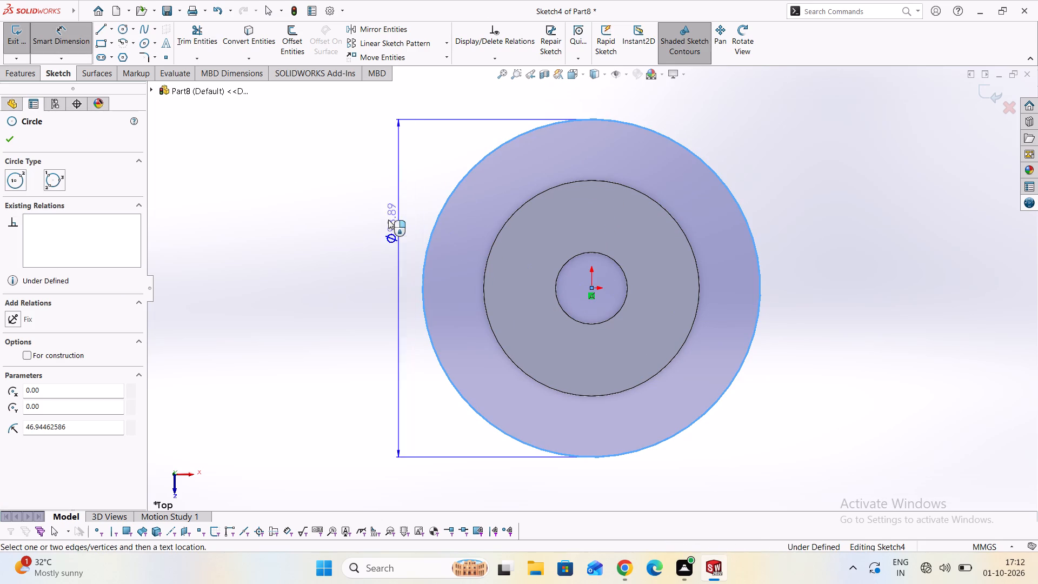
pyautogui.click(282, 216)
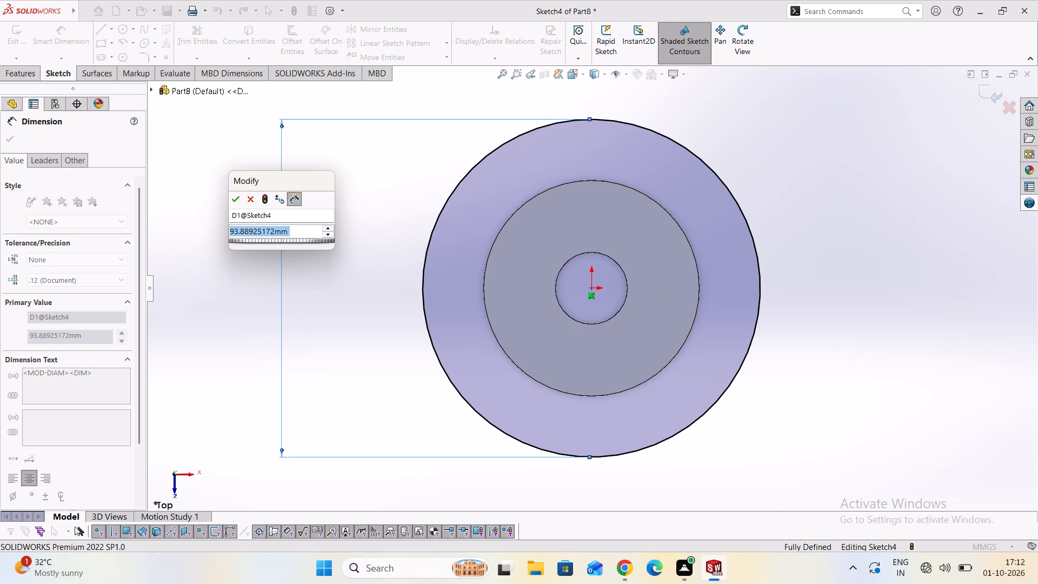
pyautogui.write('100')
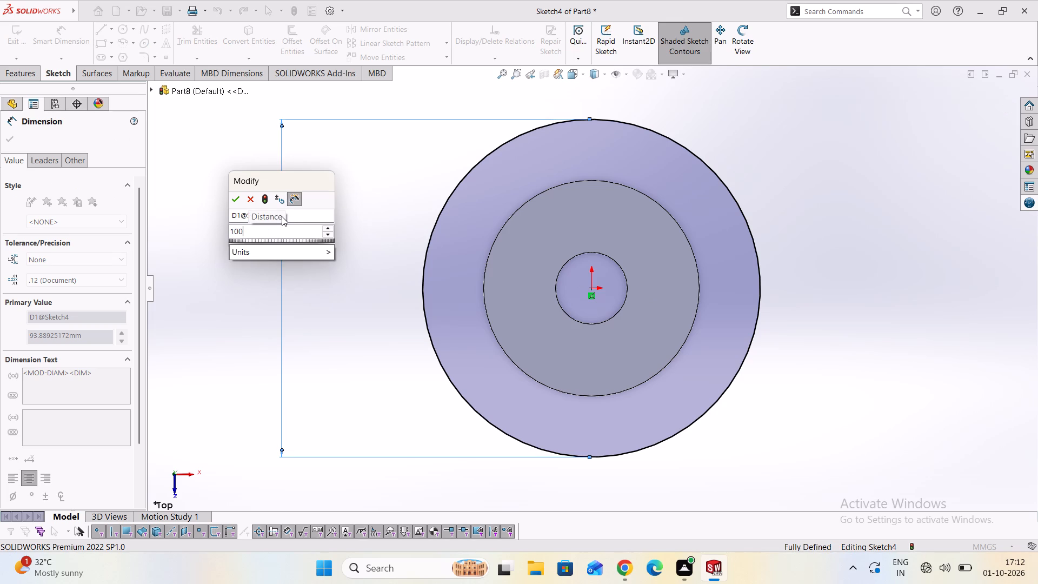
pyautogui.press('Return')
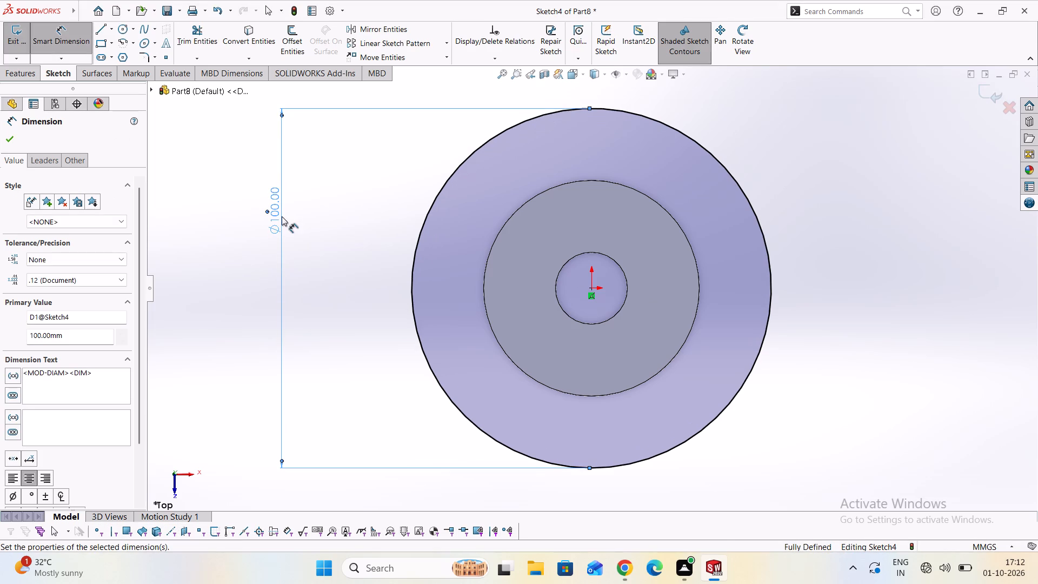
pyautogui.scroll(-3, 311, 264)
pyautogui.click(54, 38)
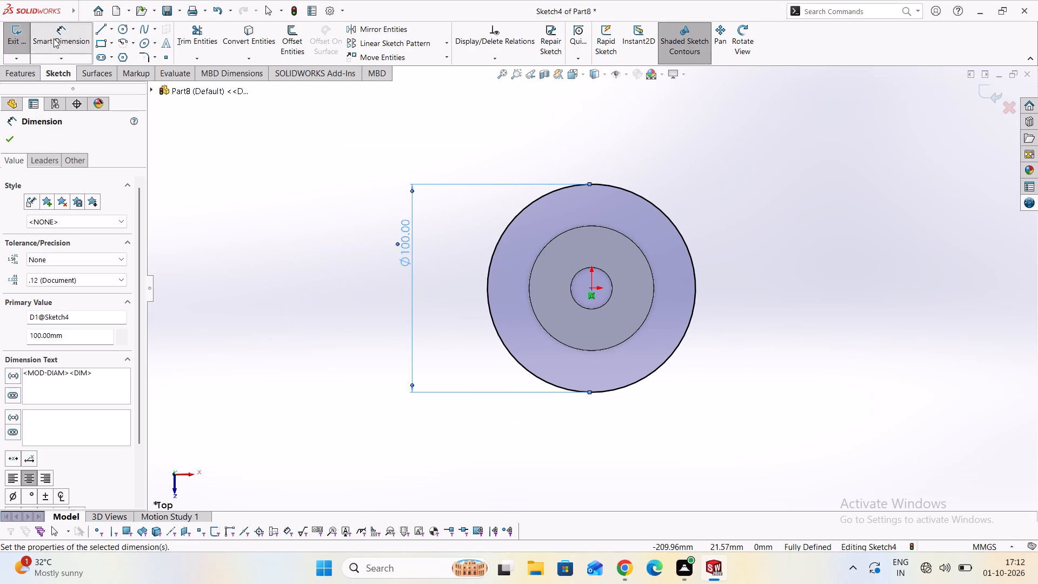
pyautogui.click(13, 36)
# Extrude the 100 mm circle 180 mm blind from the sketch plane over the hollow cylinder, with merge result on.
pyautogui.click(24, 76)
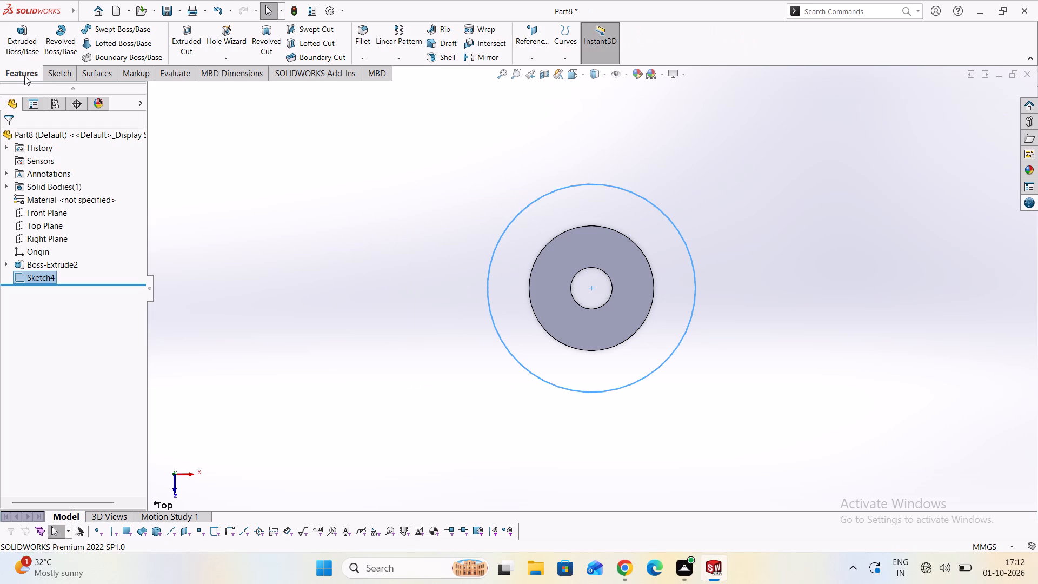
pyautogui.click(32, 33)
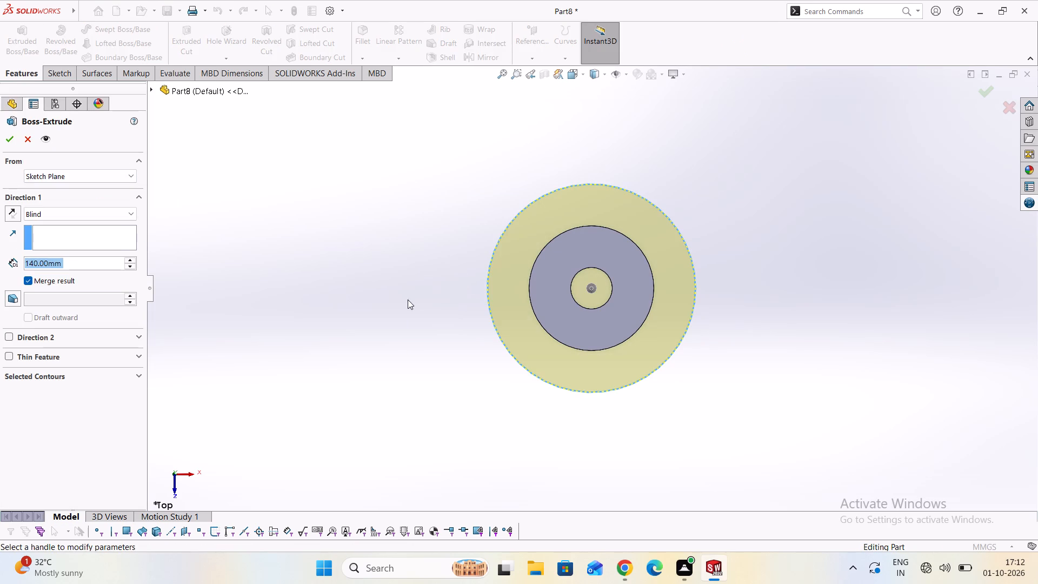
pyautogui.moveTo(349, 316); pyautogui.dragTo(459, 340, button='middle')
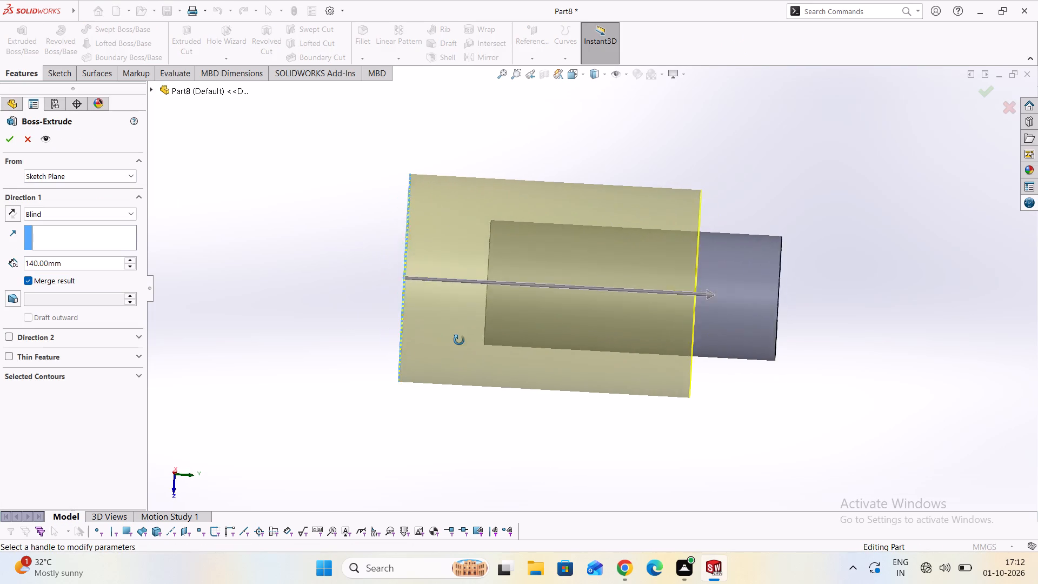
pyautogui.moveTo(459, 340); pyautogui.dragTo(472, 360, button='middle')
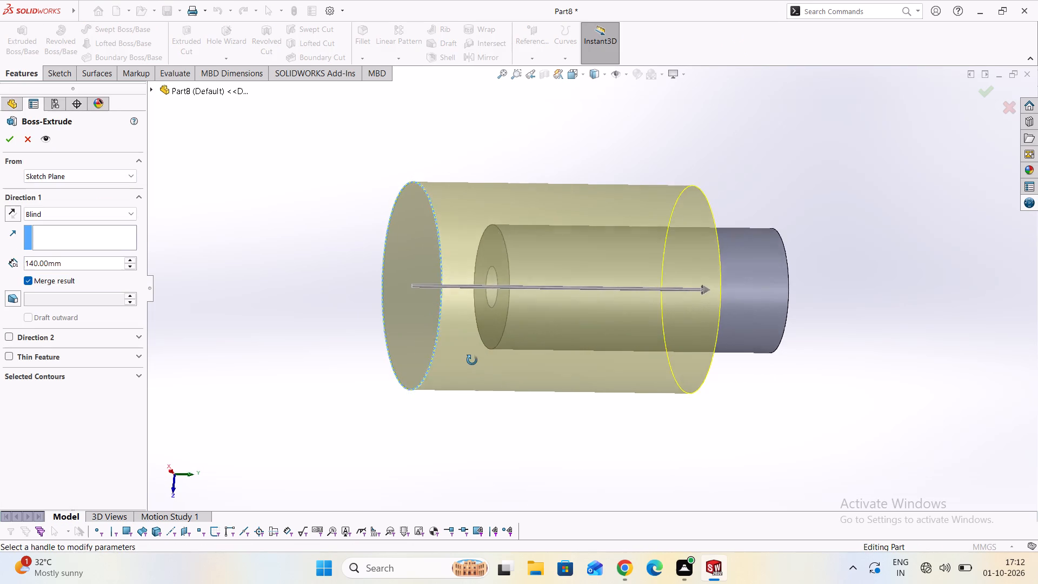
pyautogui.moveTo(472, 360); pyautogui.dragTo(444, 386, button='middle')
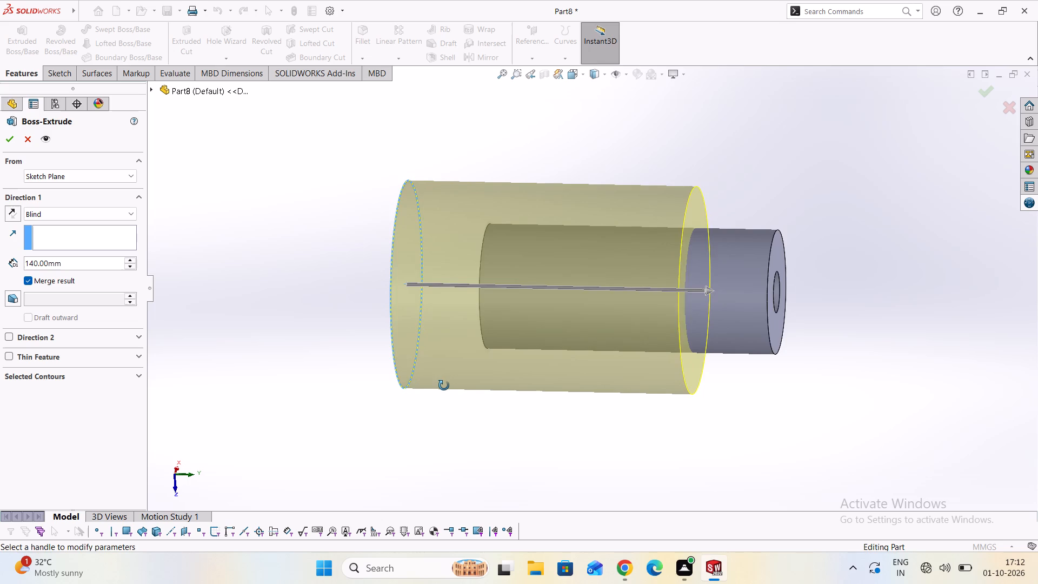
pyautogui.moveTo(444, 386); pyautogui.dragTo(448, 388, button='middle')
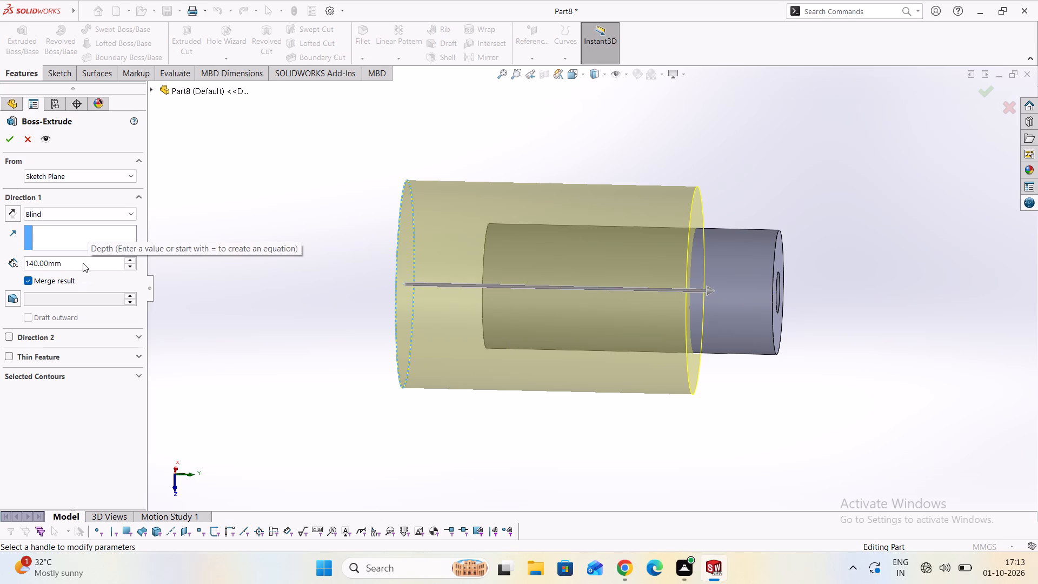
pyautogui.doubleClick(110, 259)
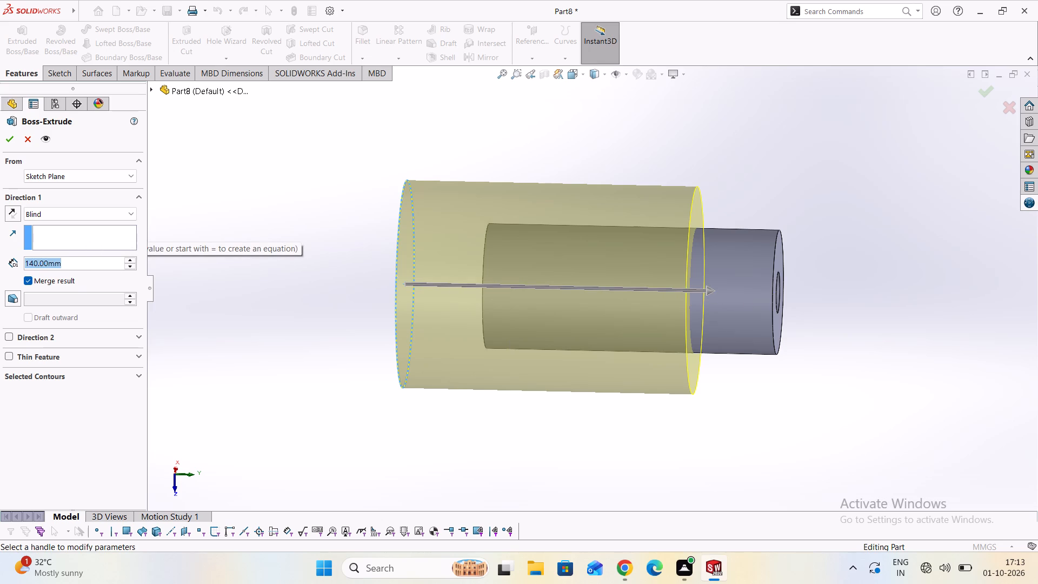
pyautogui.write('180')
pyautogui.press('Return')
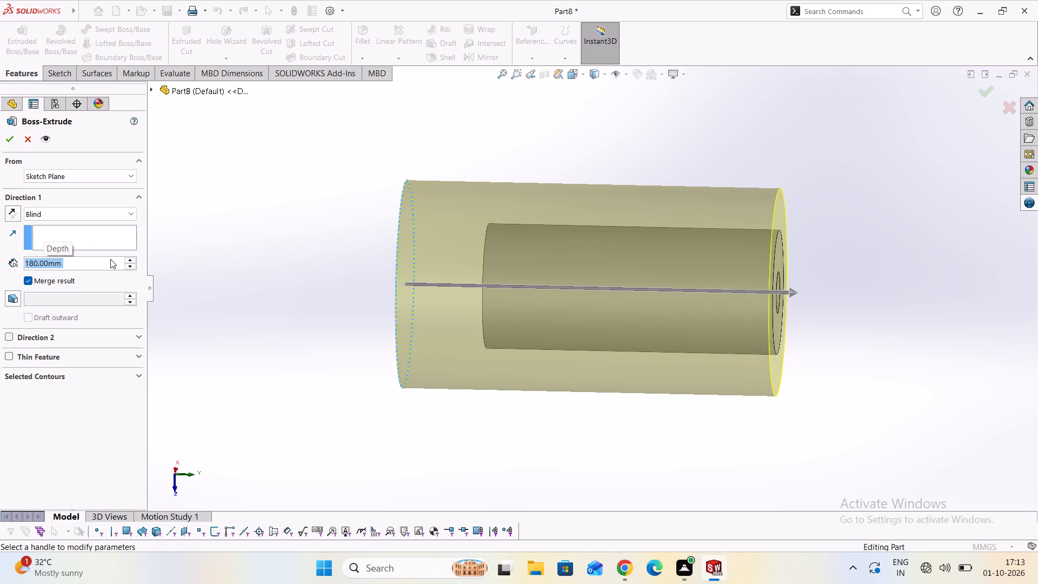
pyautogui.click(12, 137)
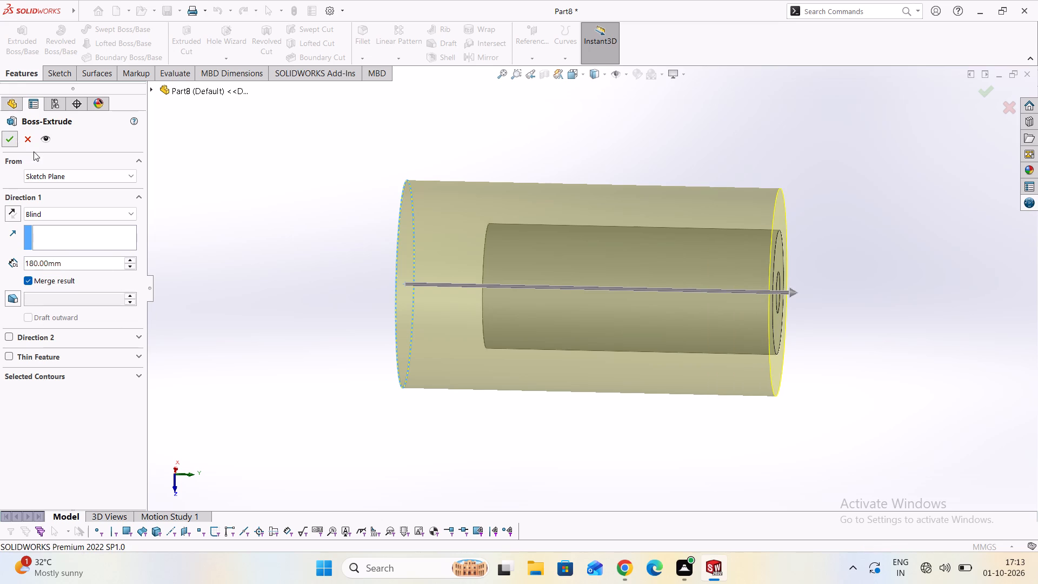
pyautogui.moveTo(284, 278); pyautogui.dragTo(433, 296, button='middle')
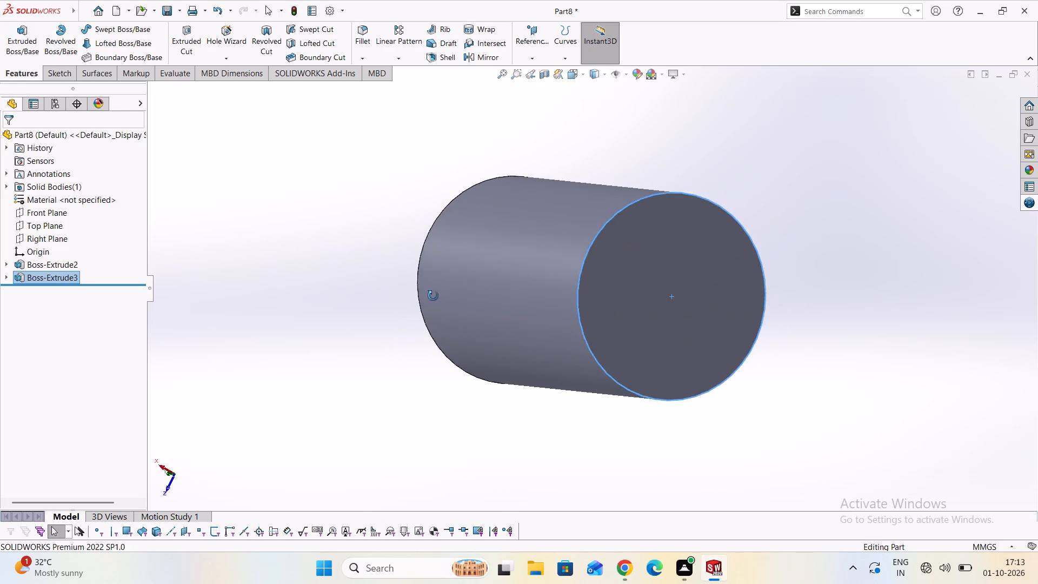
pyautogui.moveTo(433, 296); pyautogui.dragTo(781, 297, button='middle')
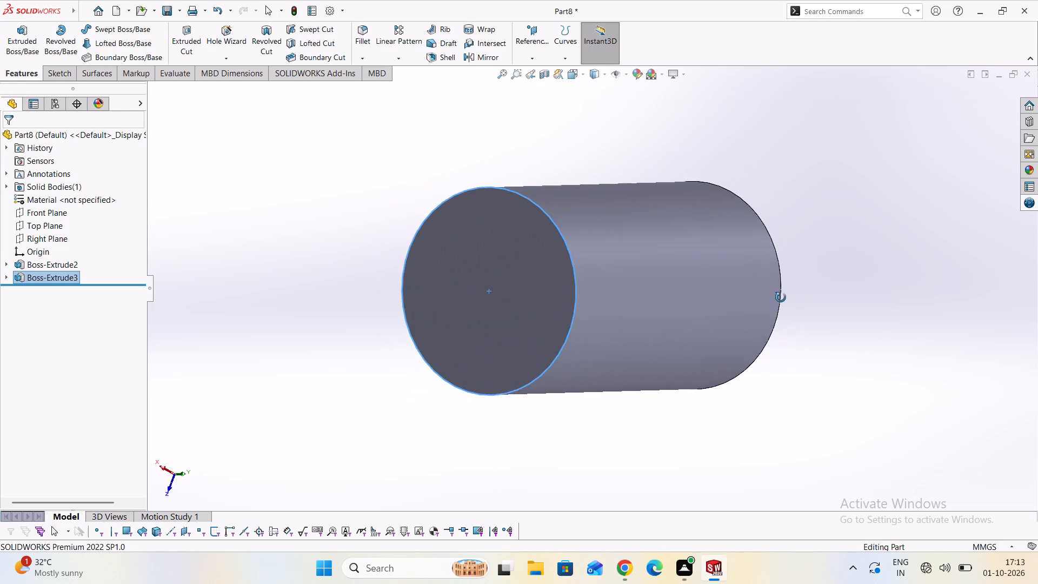
# Undo the 180 mm extrusion together with the 100 mm circle sketch it was built from.
pyautogui.moveTo(781, 297); pyautogui.dragTo(551, 330, button='middle')
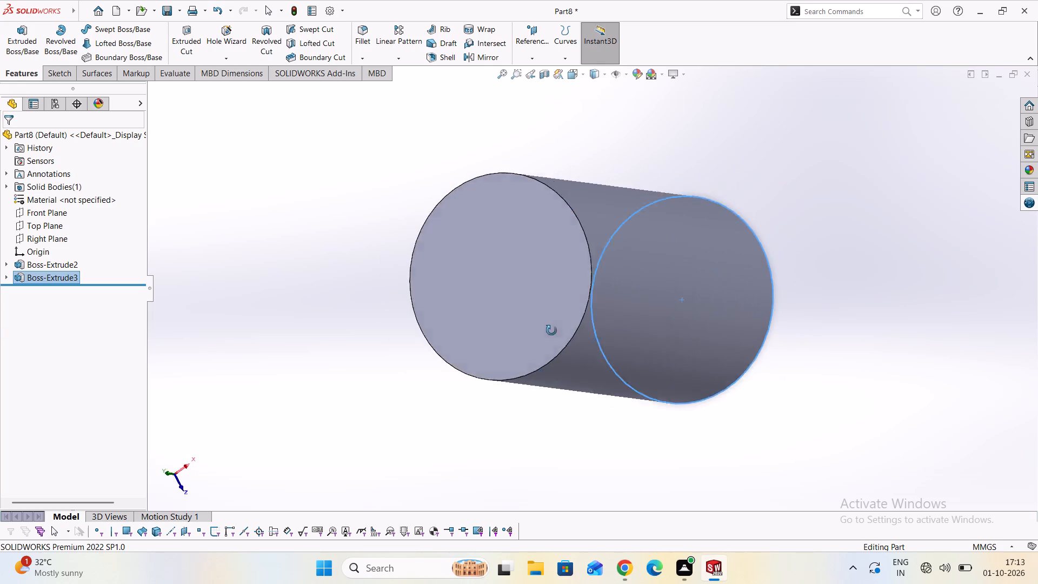
pyautogui.moveTo(551, 330); pyautogui.dragTo(446, 318, button='middle')
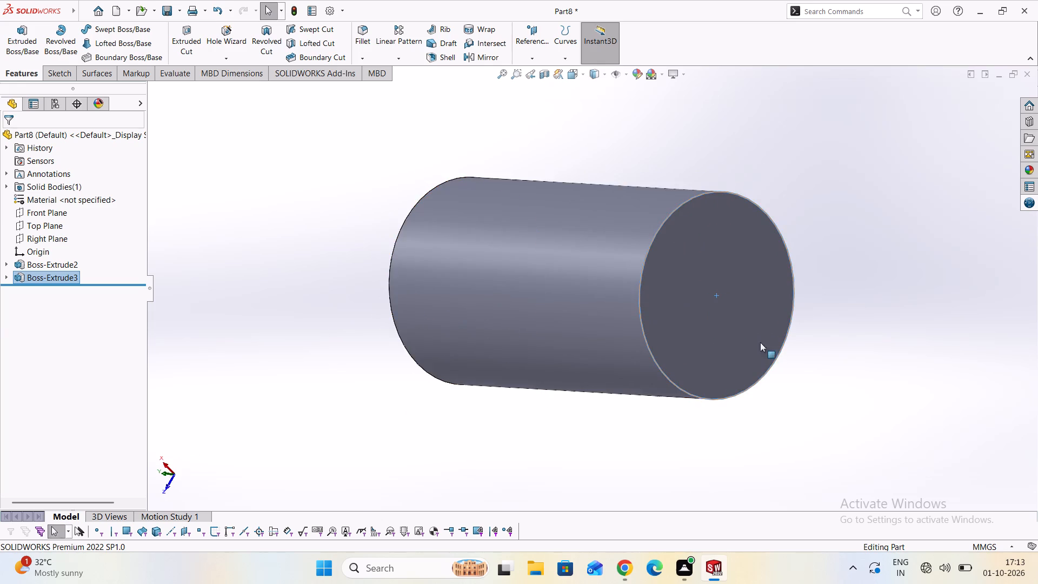
pyautogui.moveTo(768, 345); pyautogui.dragTo(410, 368, button='middle')
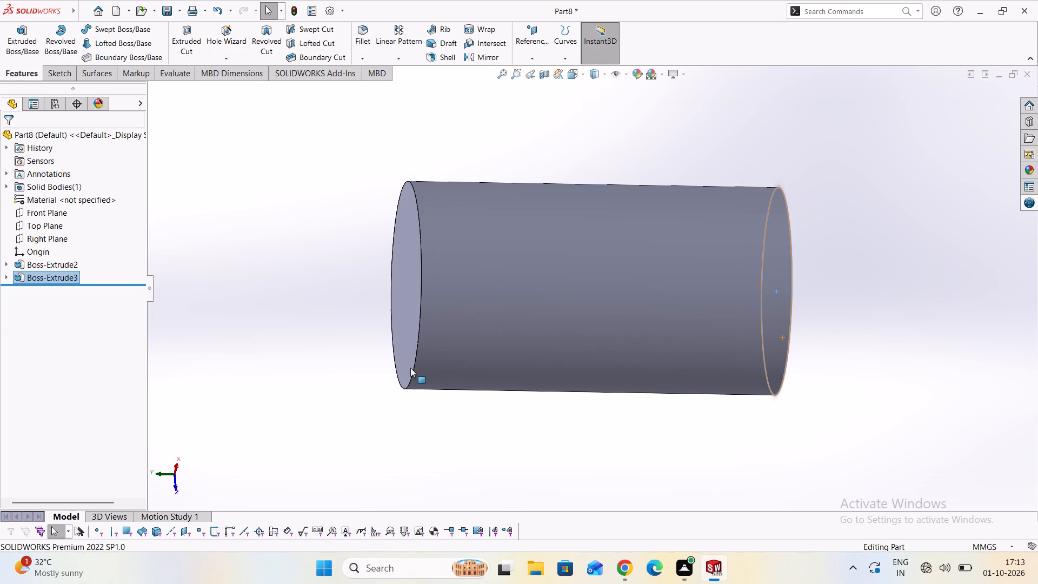
pyautogui.hotkey('ctrl', 'z')
pyautogui.hotkey('ctrl', 'z')
pyautogui.hotkey('ctrl', 'z')
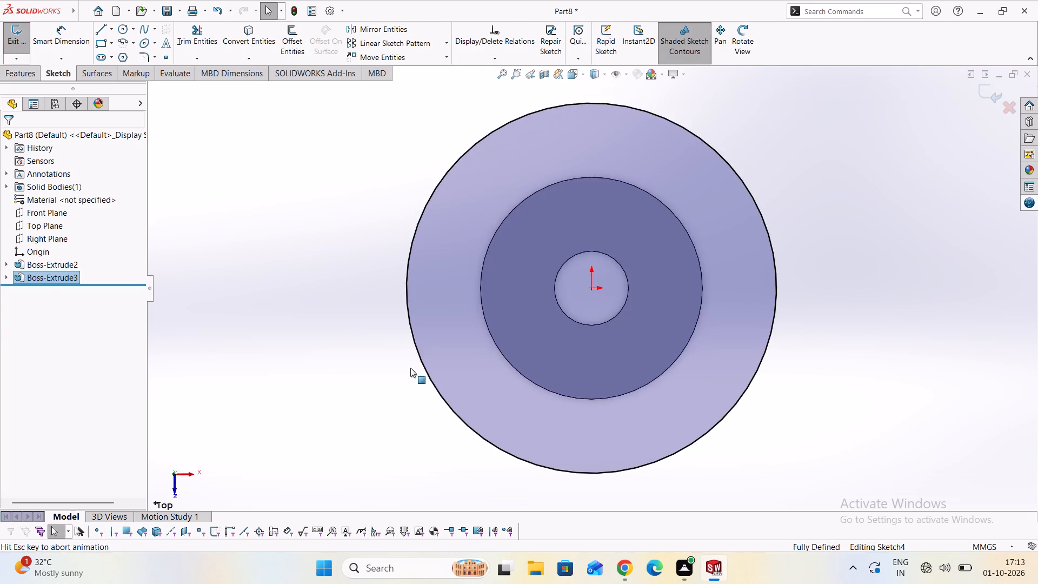
pyautogui.hotkey('ctrl', 'z')
pyautogui.hotkey('ctrl', 'z')
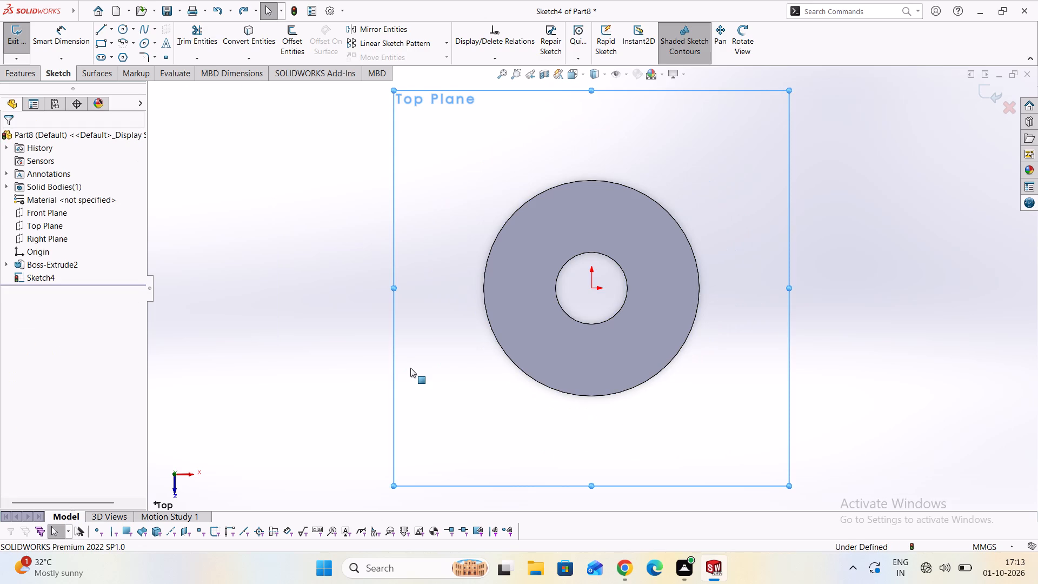
pyautogui.hotkey('ctrl', 'z')
pyautogui.hotkey('ctrl', 'z')
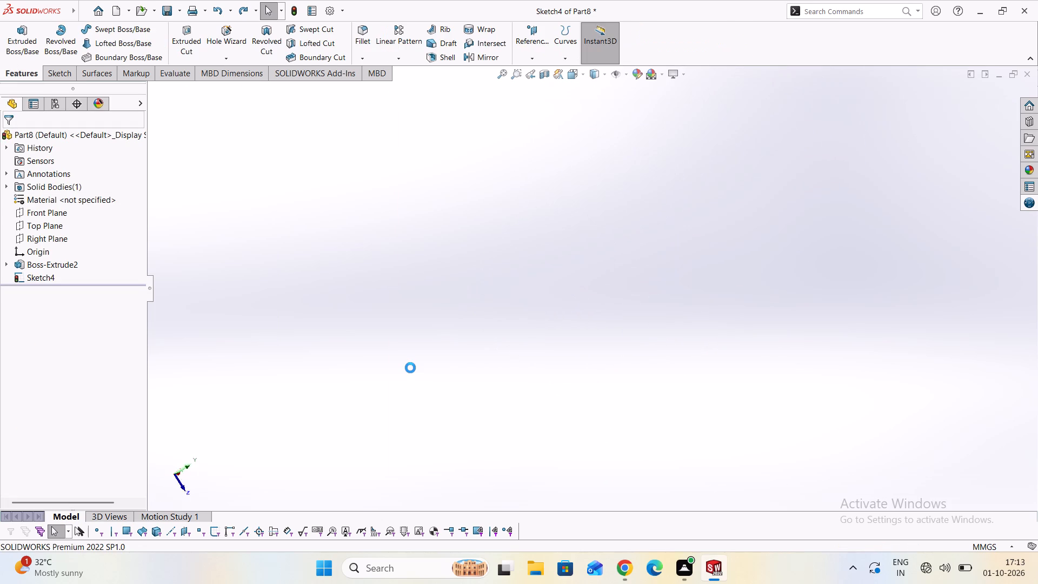
# Undo the hollow cylinder extrusion and the 100 mm and 60 mm circles, back to the sketch with only the 20 mm circle.
pyautogui.hotkey('ctrl', 'z')
pyautogui.hotkey('ctrl', 'z')
pyautogui.hotkey('ctrl', 'z')
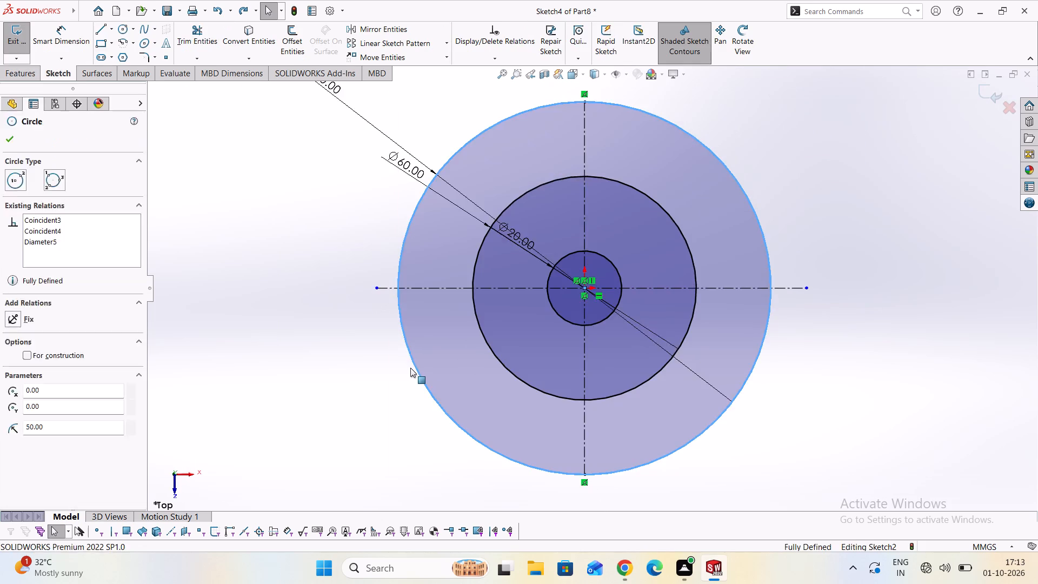
pyautogui.hotkey('ctrl', 'z')
pyautogui.hotkey('ctrl', 'z')
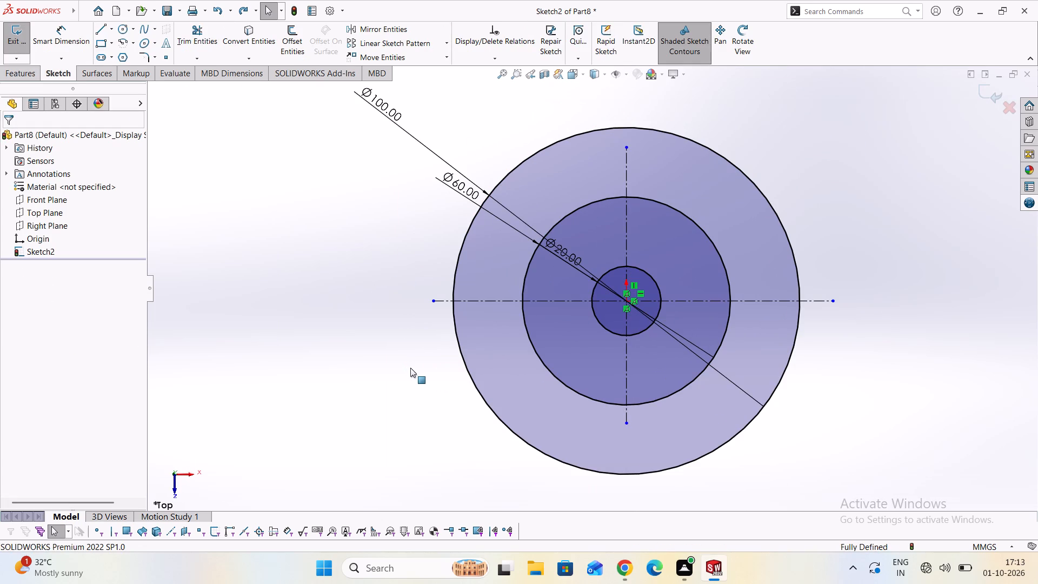
pyautogui.hotkey('ctrl', 'z')
pyautogui.hotkey('ctrl', 'z')
pyautogui.hotkey('ctrl', 'z')
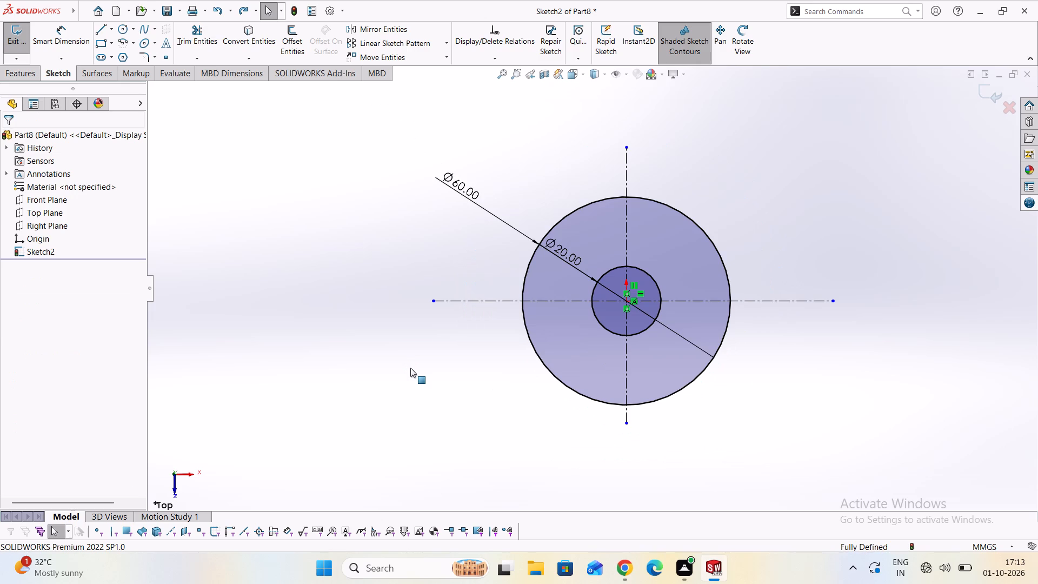
pyautogui.hotkey('ctrl', 'z')
pyautogui.hotkey('ctrl', 'z')
pyautogui.hotkey('ctrl', 'z')
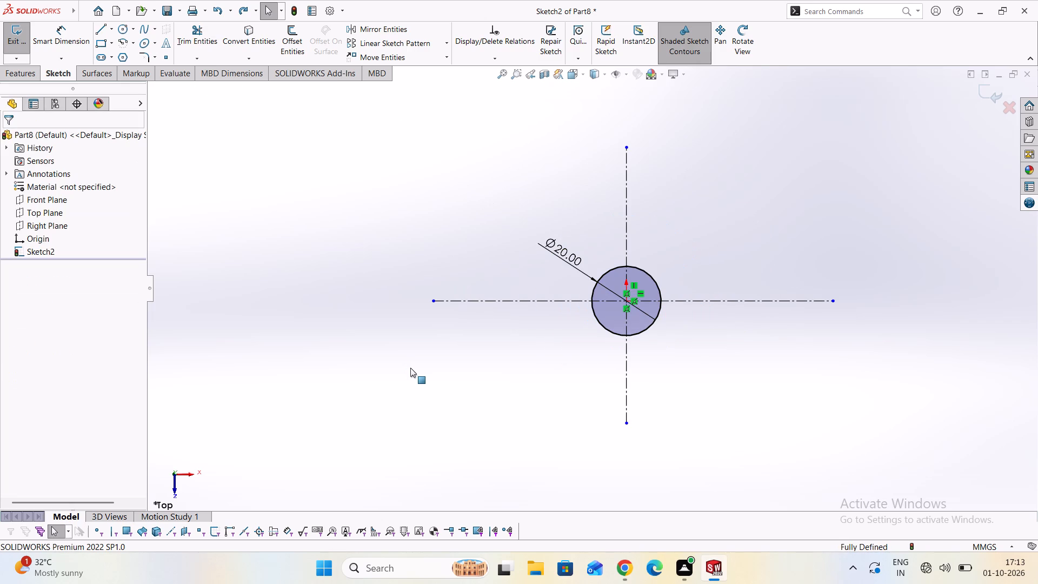
# Set the remaining circle's diameter to 100 mm.
pyautogui.doubleClick(552, 250)
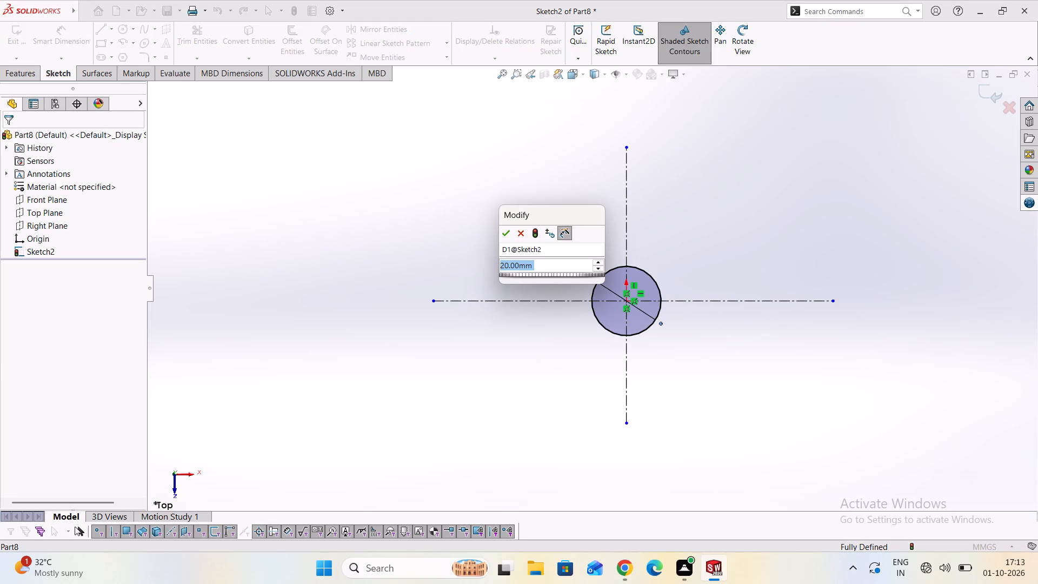
pyautogui.write('100')
pyautogui.press('Return')
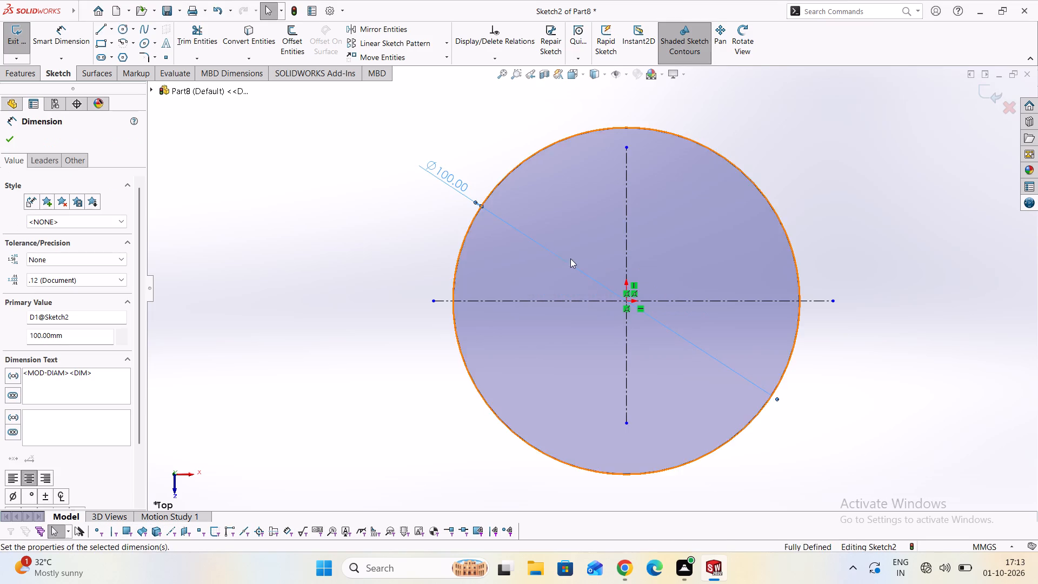
# Extrude the 100 mm circle 140 mm blind from the sketch plane as a solid cylinder.
pyautogui.scroll(-2, 584, 275)
pyautogui.click(17, 79)
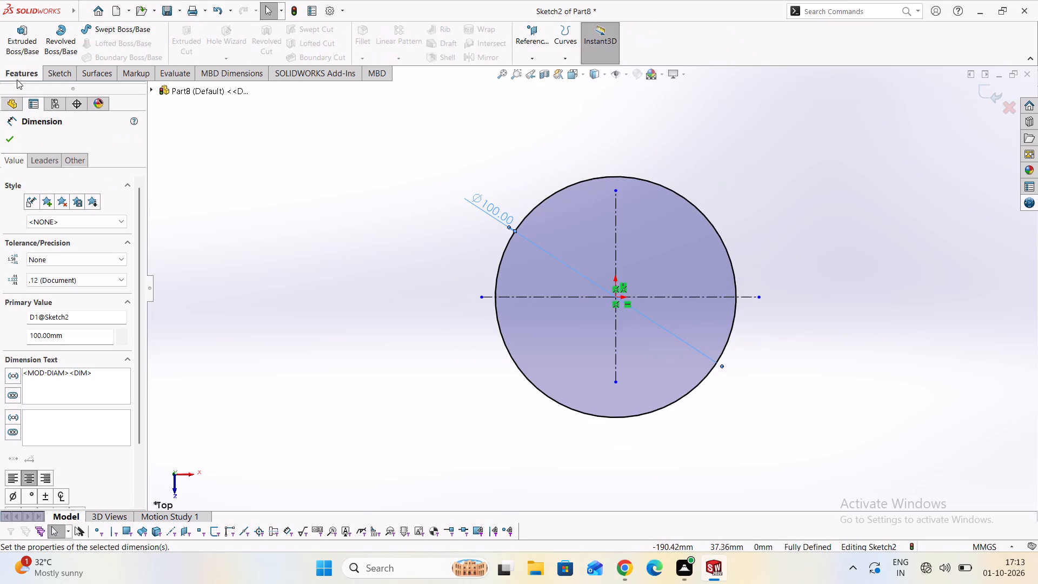
pyautogui.click(25, 50)
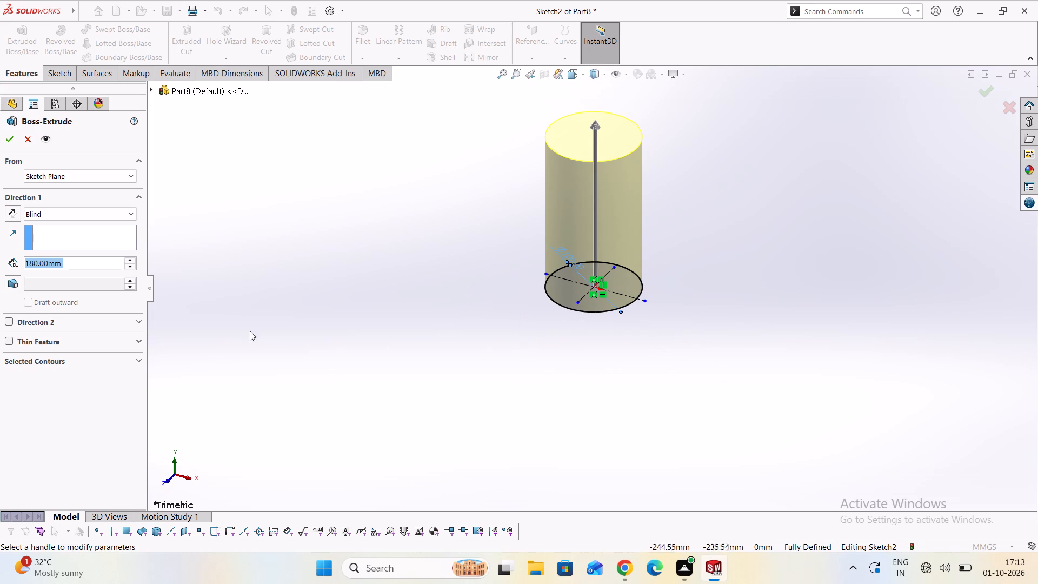
pyautogui.click(129, 263)
pyautogui.click(129, 263)
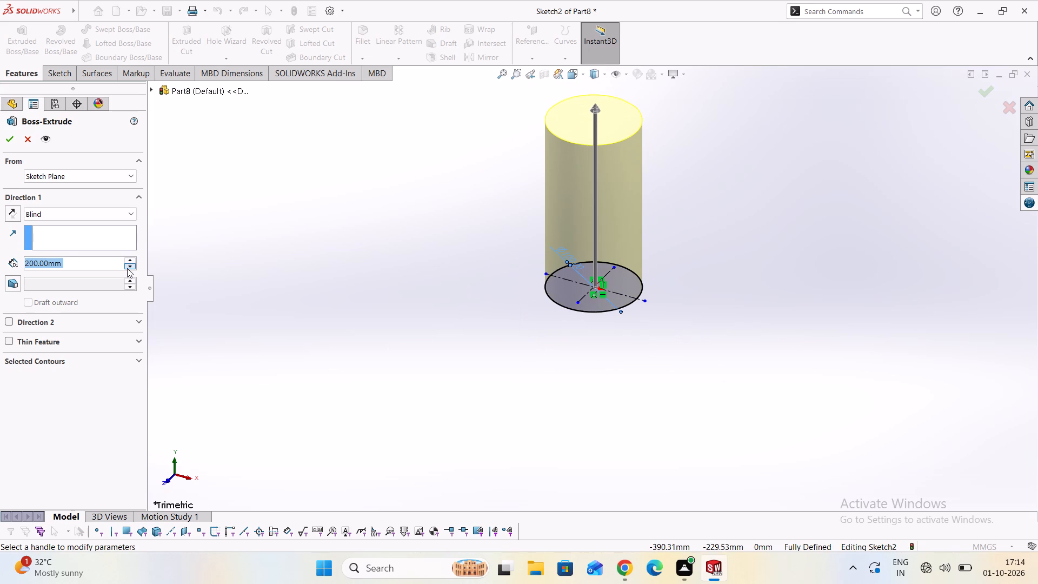
pyautogui.tripleClick(127, 268)
pyautogui.tripleClick(127, 268)
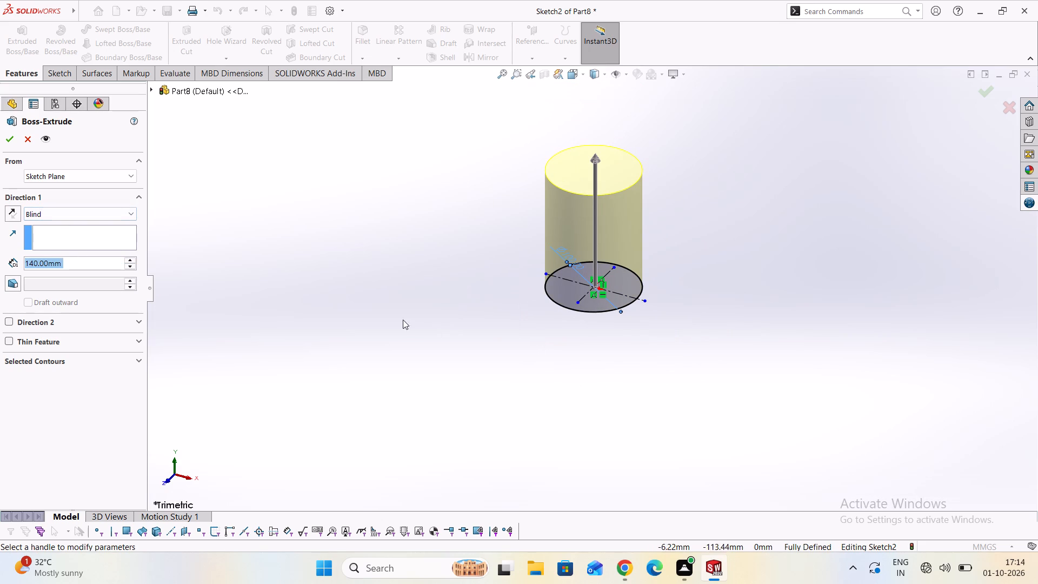
pyautogui.click(4, 142)
pyautogui.scroll(-2, 628, 324)
pyautogui.scroll(3, 633, 244)
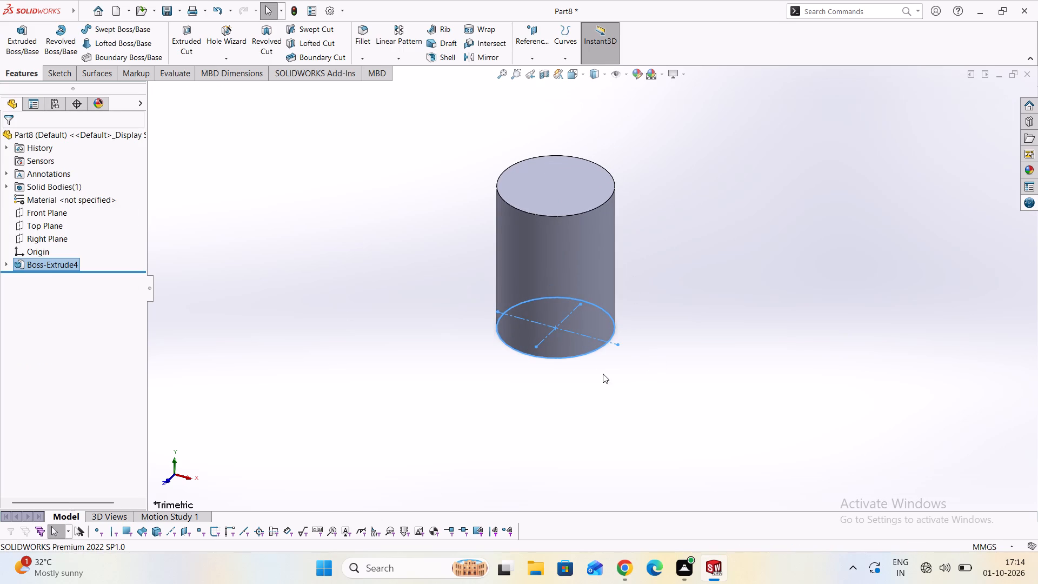
# Start a new sketch on the Top Plane and draw a circle of about 17.3 mm radius centred on the origin.
pyautogui.rightClick(58, 224)
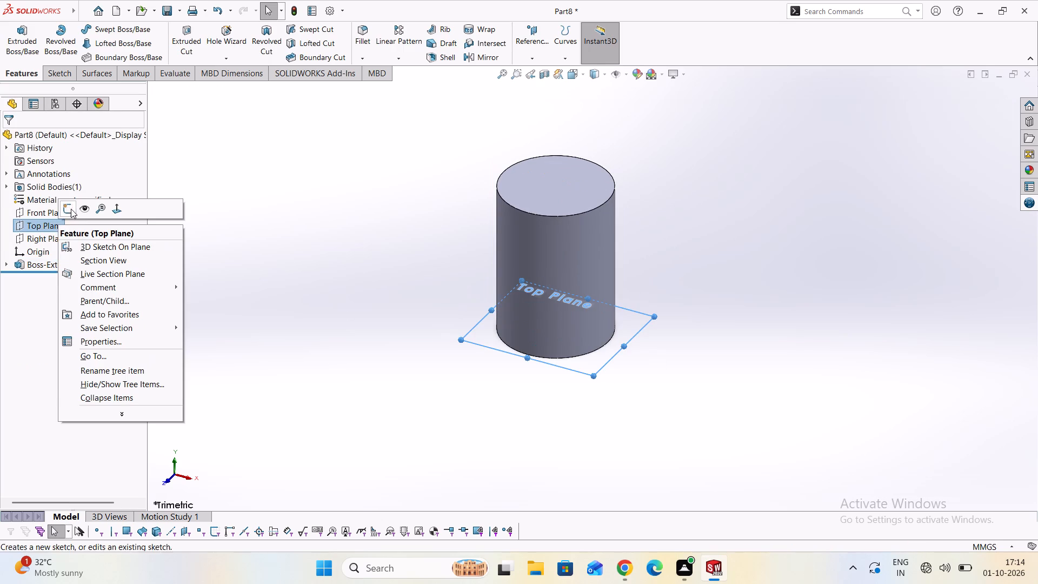
pyautogui.click(71, 208)
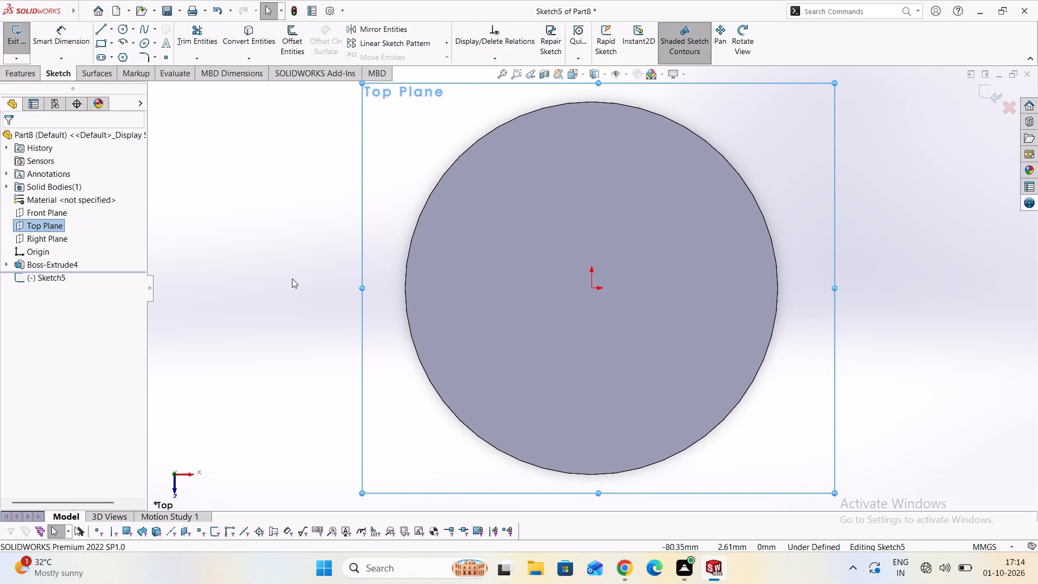
pyautogui.scroll(-1, 292, 278)
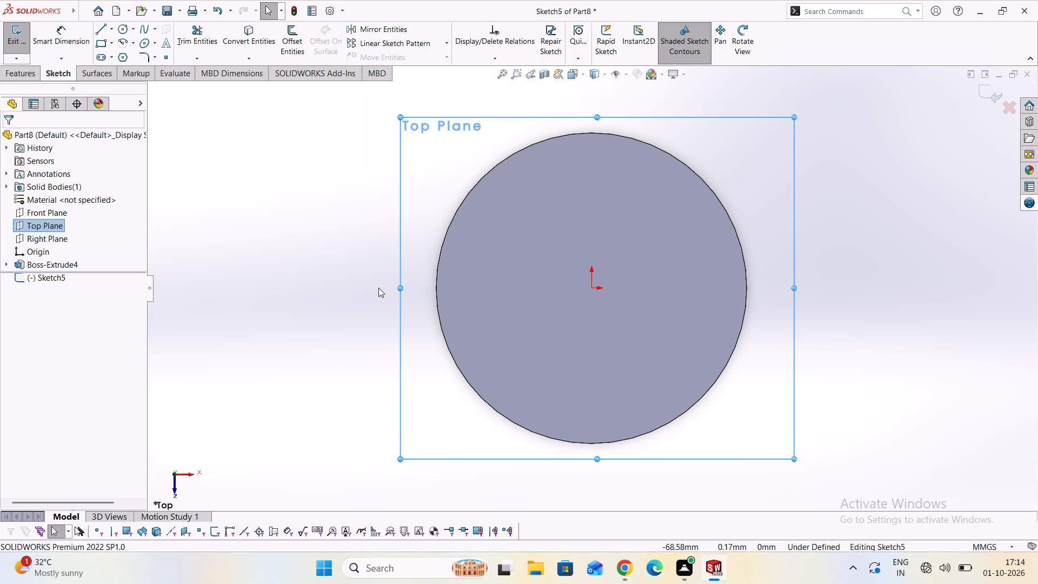
pyautogui.click(134, 30)
pyautogui.click(130, 49)
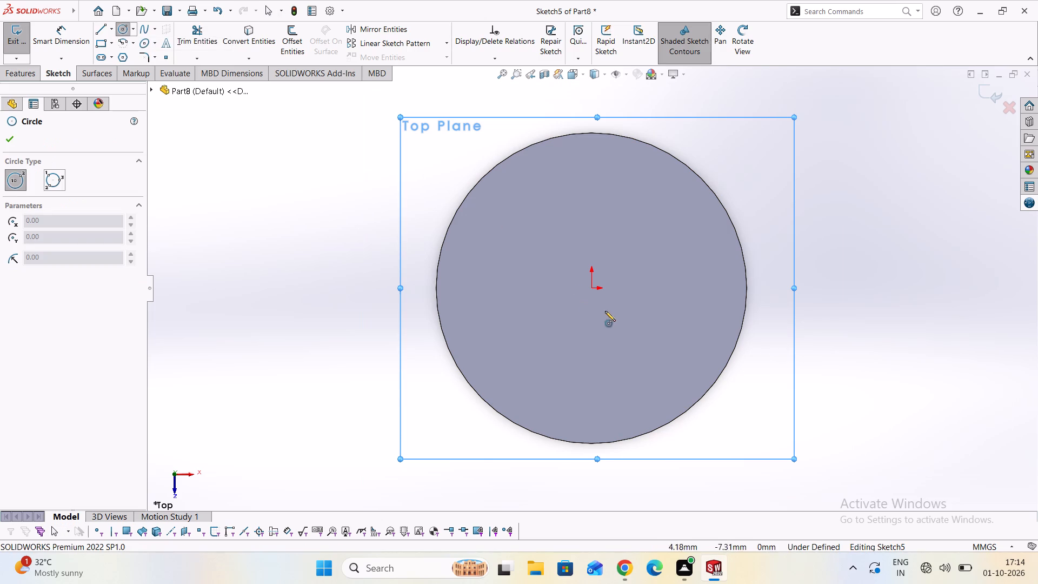
pyautogui.moveTo(237, 406); pyautogui.dragTo(264, 406, button='middle')
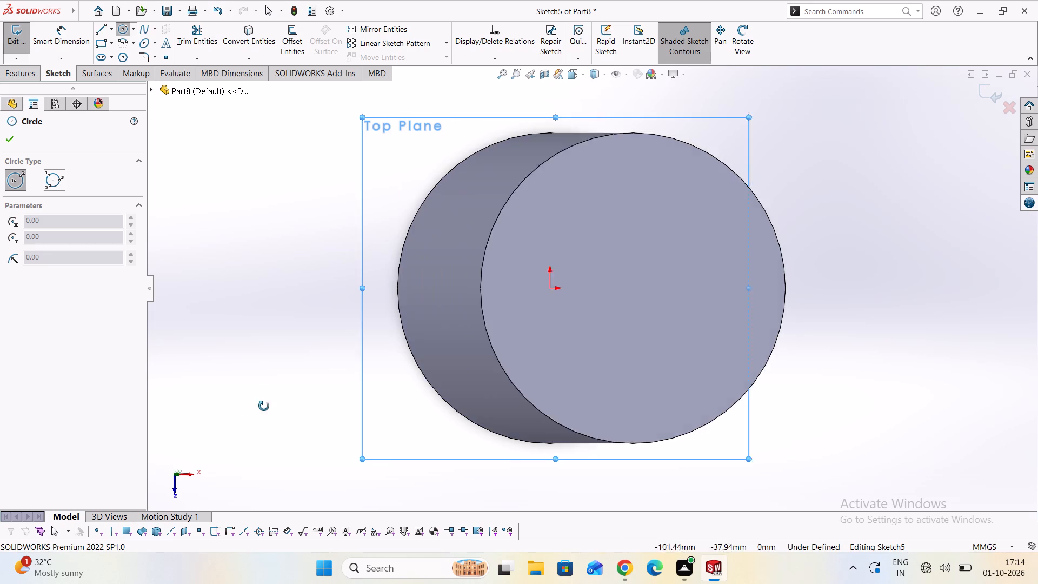
pyautogui.moveTo(264, 406); pyautogui.dragTo(468, 431, button='middle')
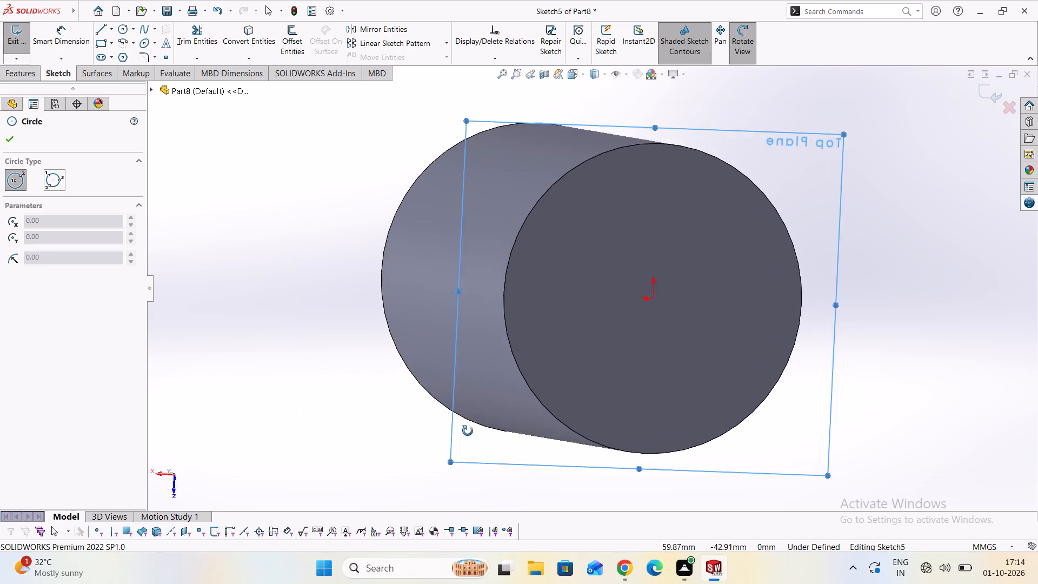
pyautogui.moveTo(468, 431); pyautogui.dragTo(460, 434, button='middle')
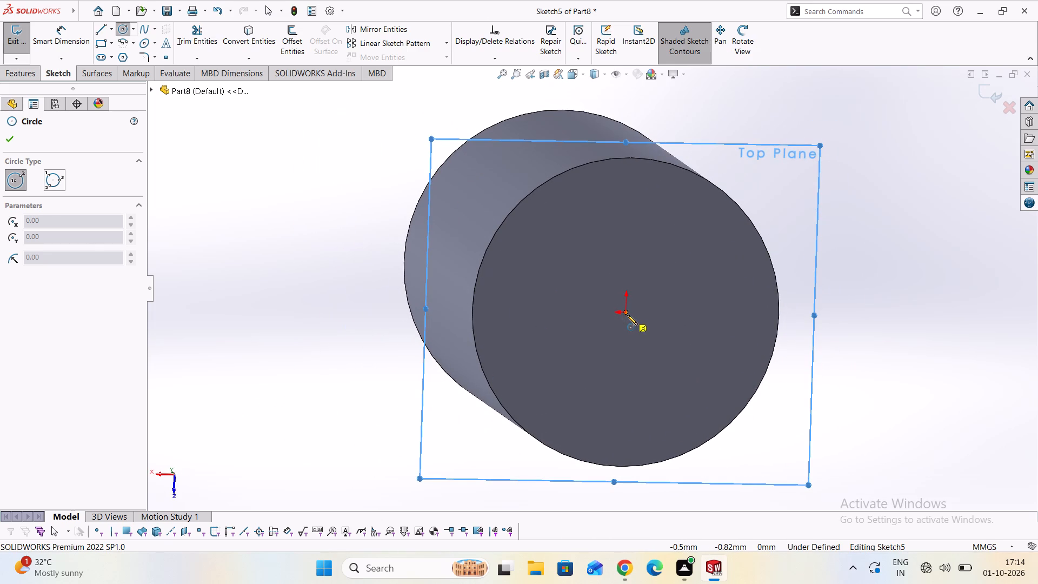
pyautogui.click(627, 315)
pyautogui.click(621, 259)
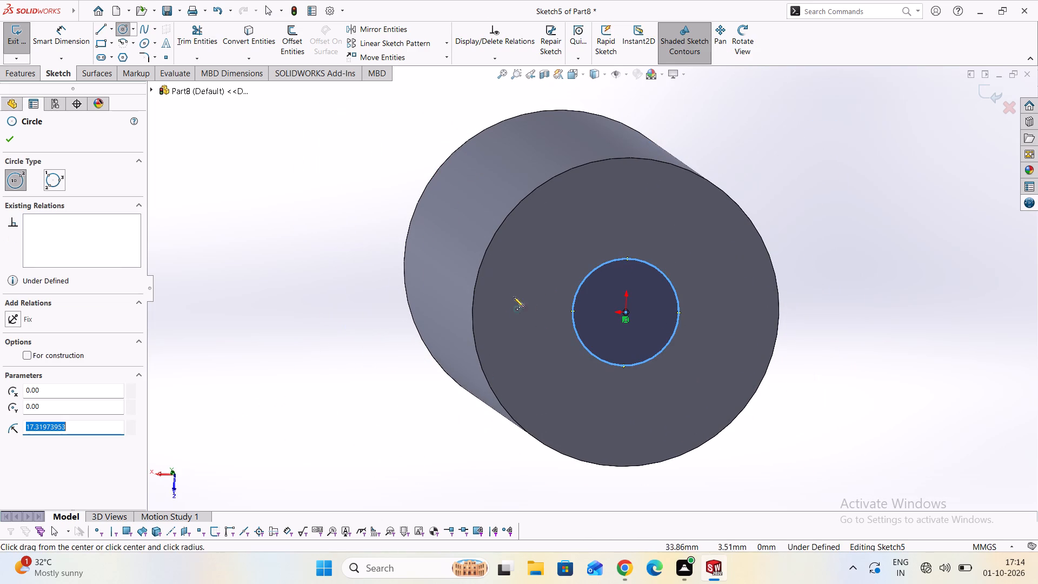
# Dimension the new circle's diameter at 60 mm and finish the sketch.
pyautogui.click(73, 45)
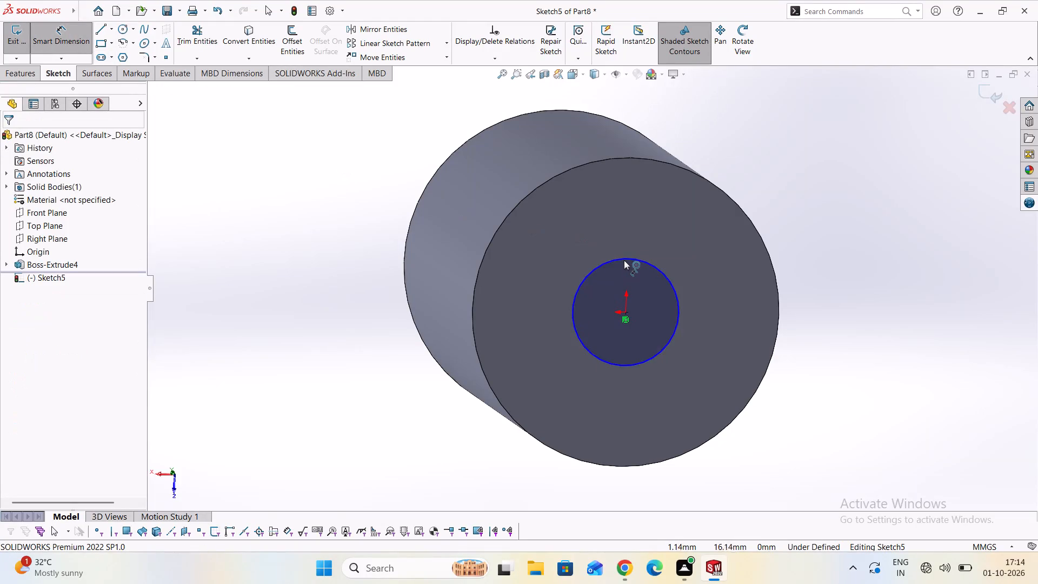
pyautogui.click(624, 259)
pyautogui.click(365, 198)
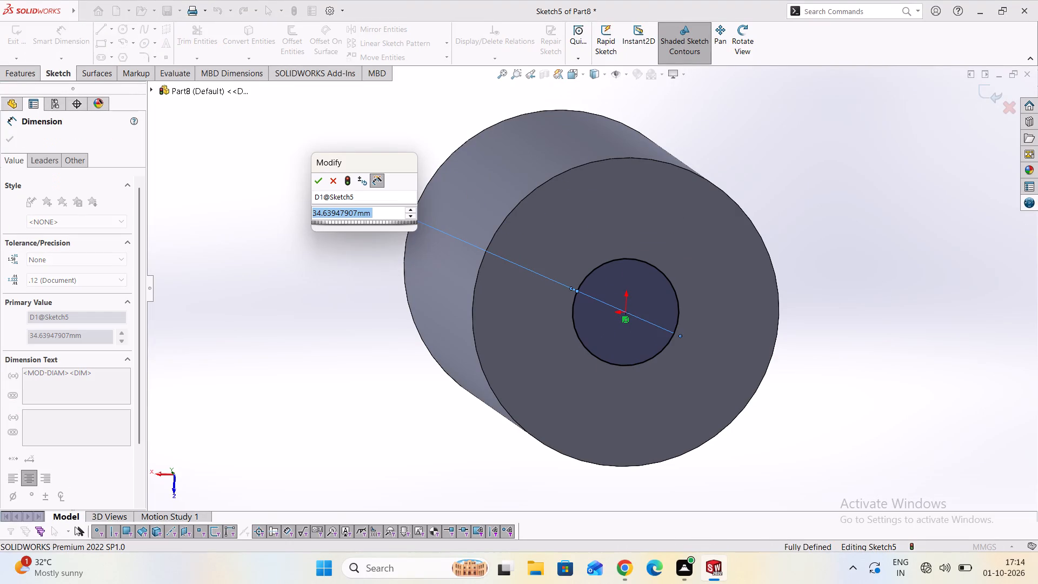
pyautogui.write('60')
pyautogui.press('Return')
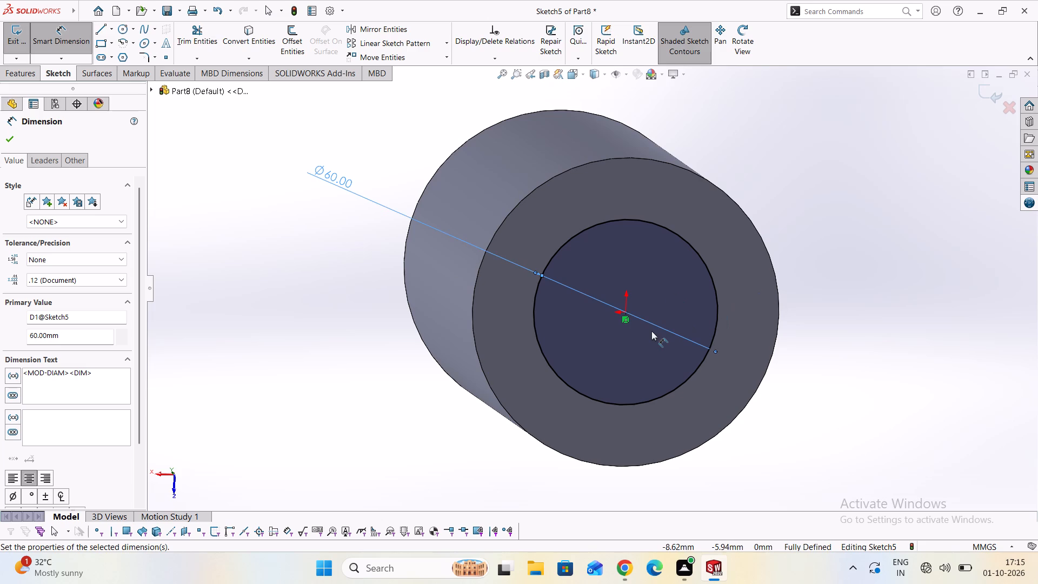
pyautogui.scroll(1, 647, 330)
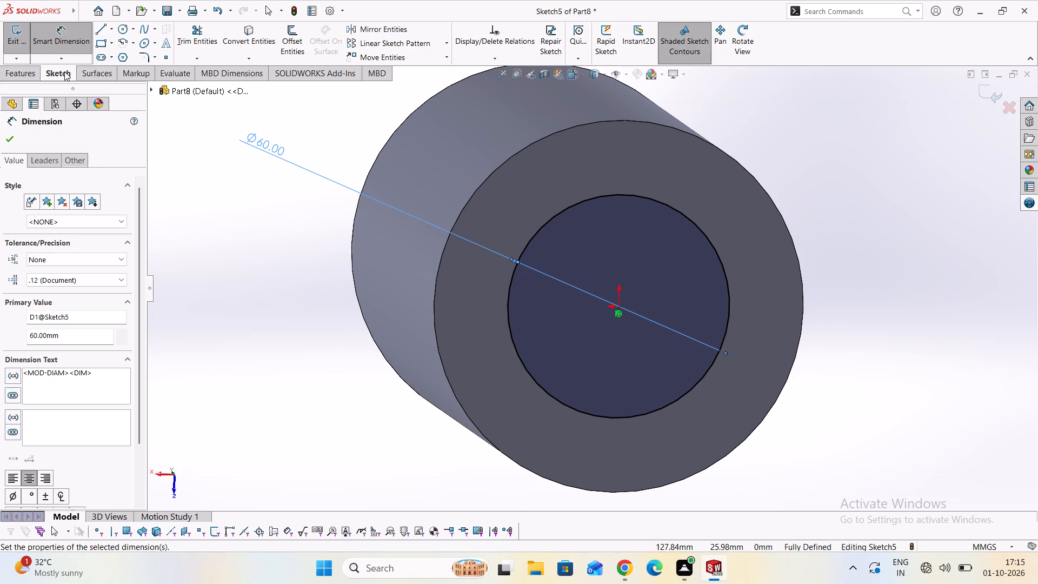
pyautogui.click(18, 49)
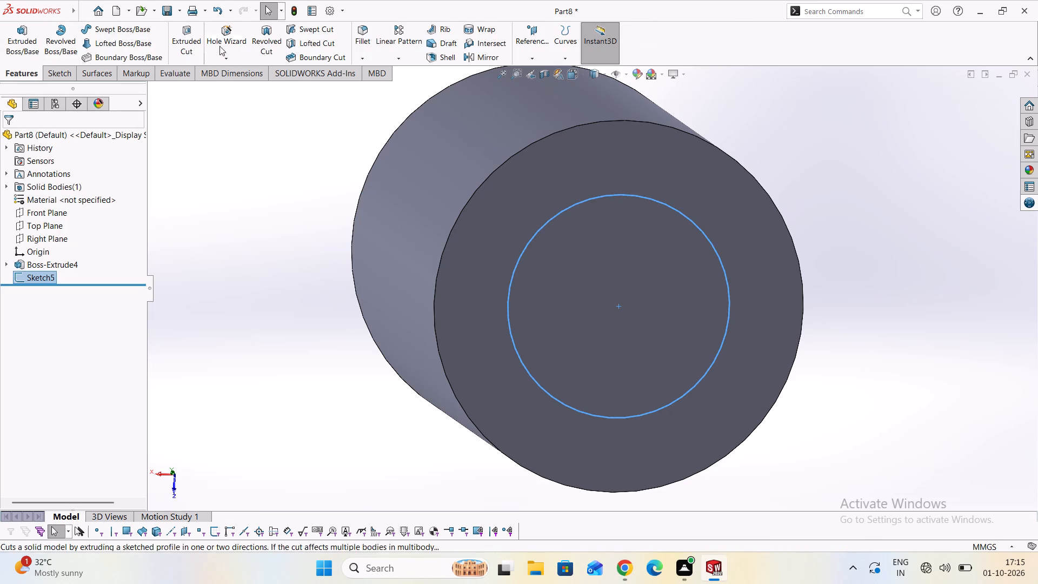
# Cut the 60 mm circle into the cylinder with an Extruded Cut, Mid Plane, 80 mm deep.
pyautogui.click(190, 45)
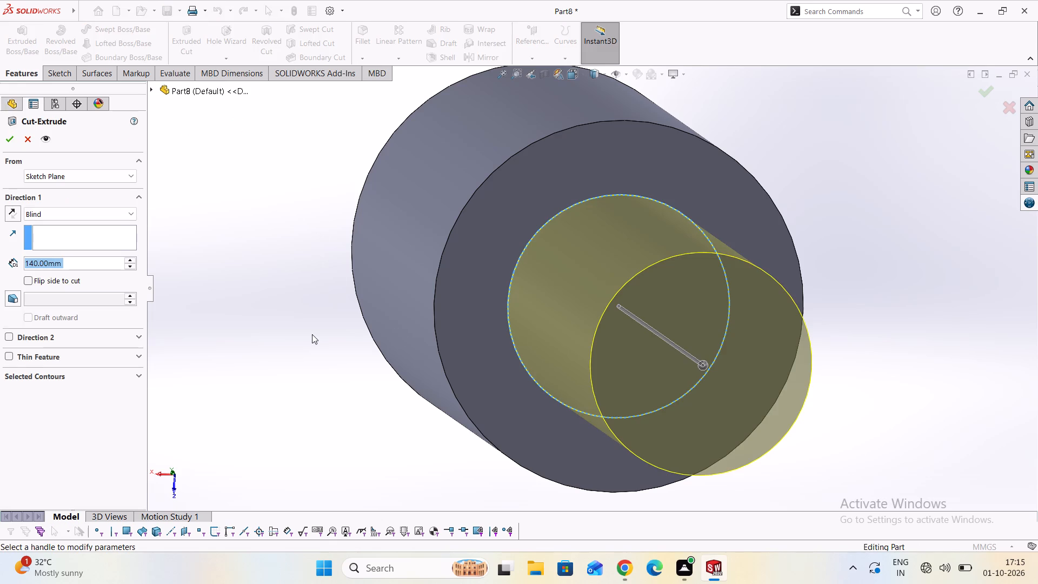
pyautogui.moveTo(311, 333); pyautogui.dragTo(387, 339, button='middle')
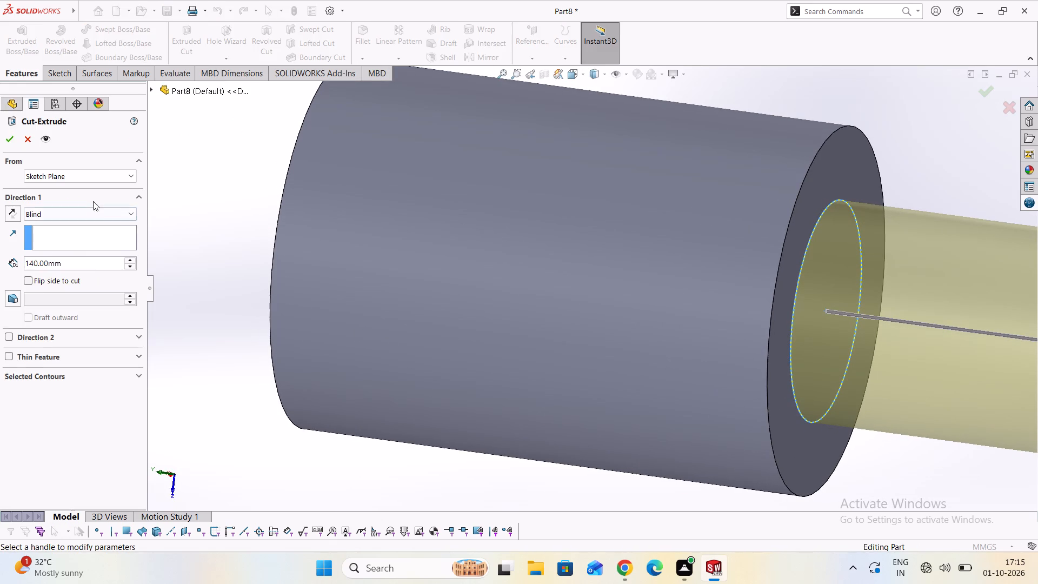
pyautogui.click(104, 213)
pyautogui.click(52, 300)
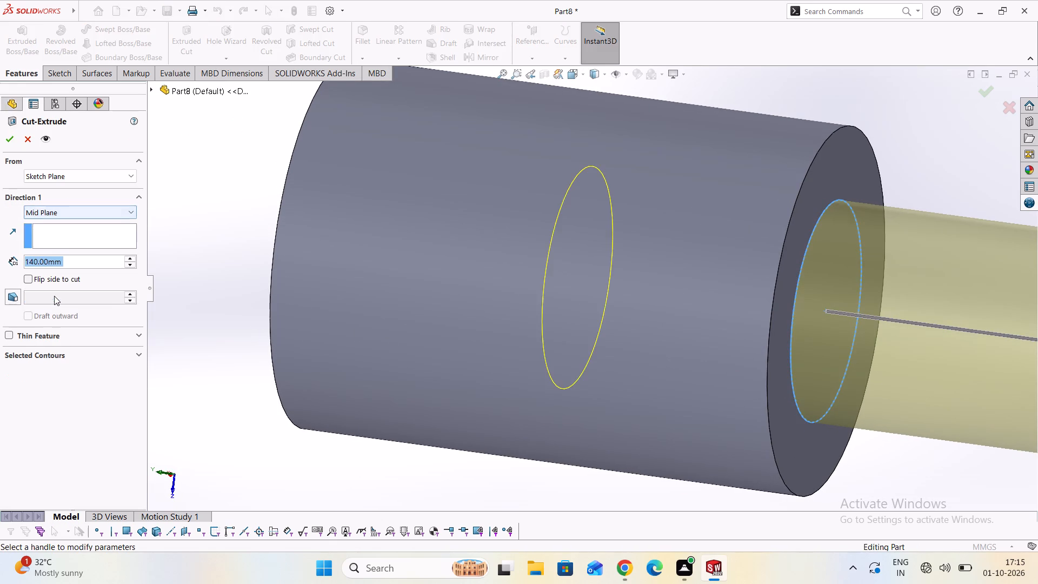
pyautogui.scroll(-3, 165, 297)
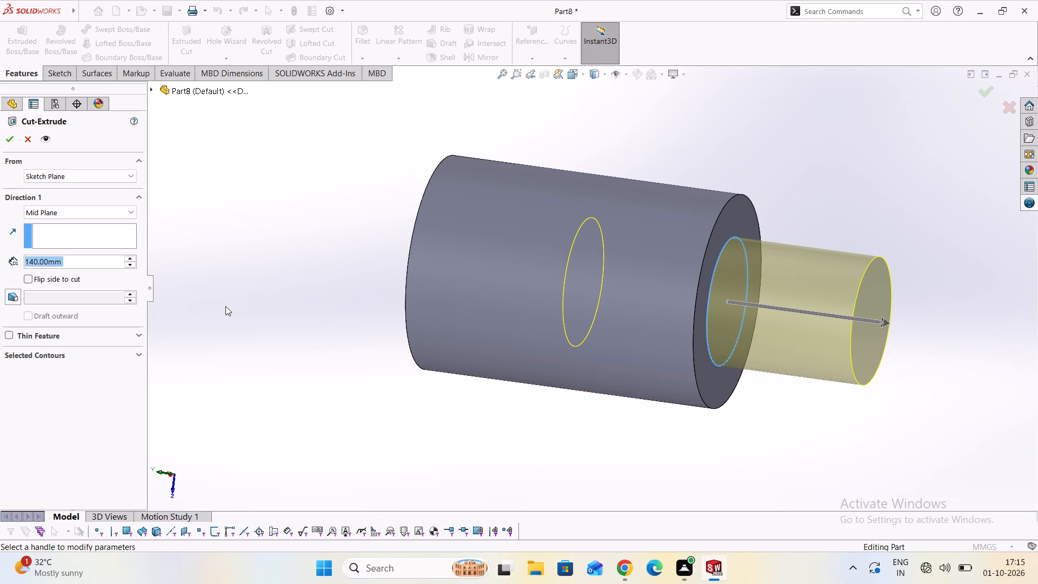
pyautogui.tripleClick(130, 257)
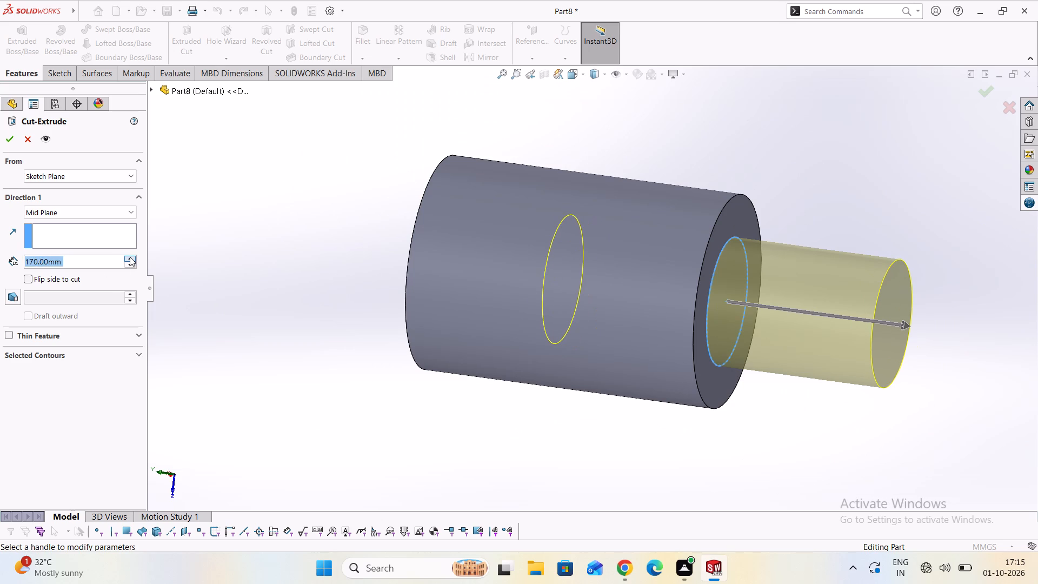
pyautogui.click(130, 257)
pyautogui.tripleClick(130, 263)
pyautogui.tripleClick(130, 263)
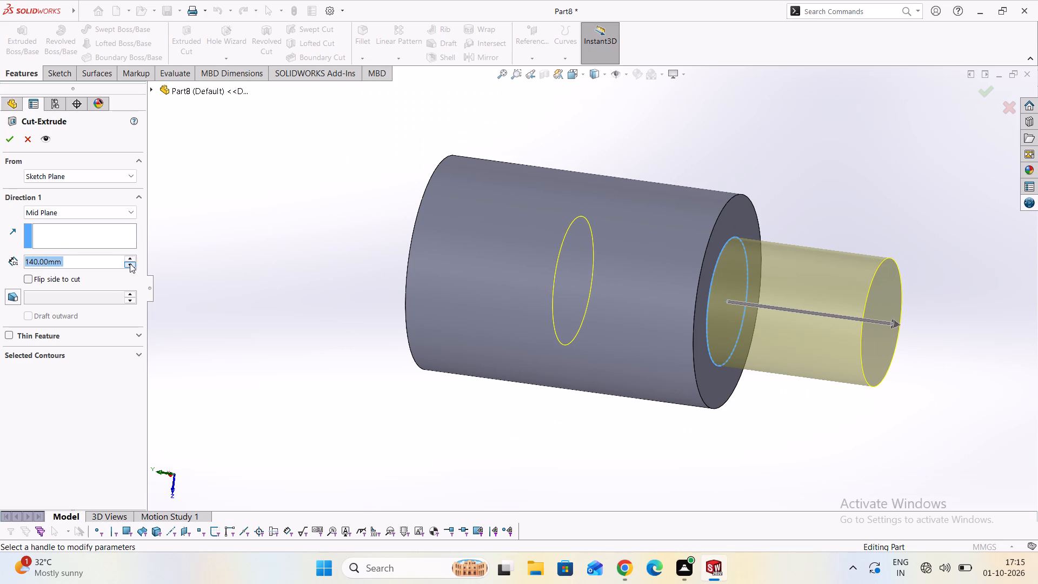
pyautogui.tripleClick(130, 263)
pyautogui.click(130, 263)
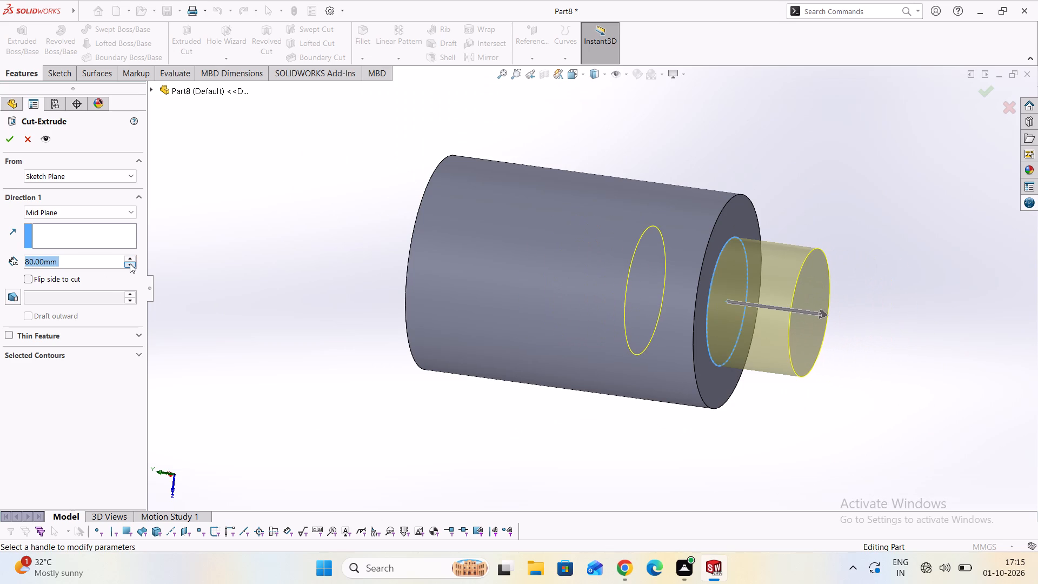
pyautogui.click(8, 140)
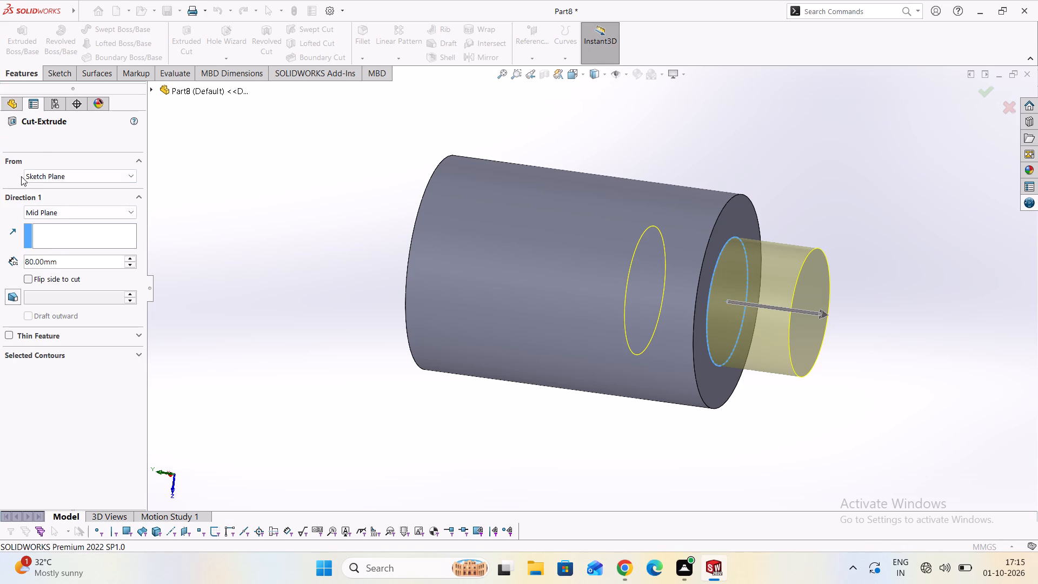
# Examine the new 60 mm bore and both ends of the cylinder from several angles.
pyautogui.scroll(-2, 190, 289)
pyautogui.moveTo(206, 279); pyautogui.dragTo(331, 317, button='middle')
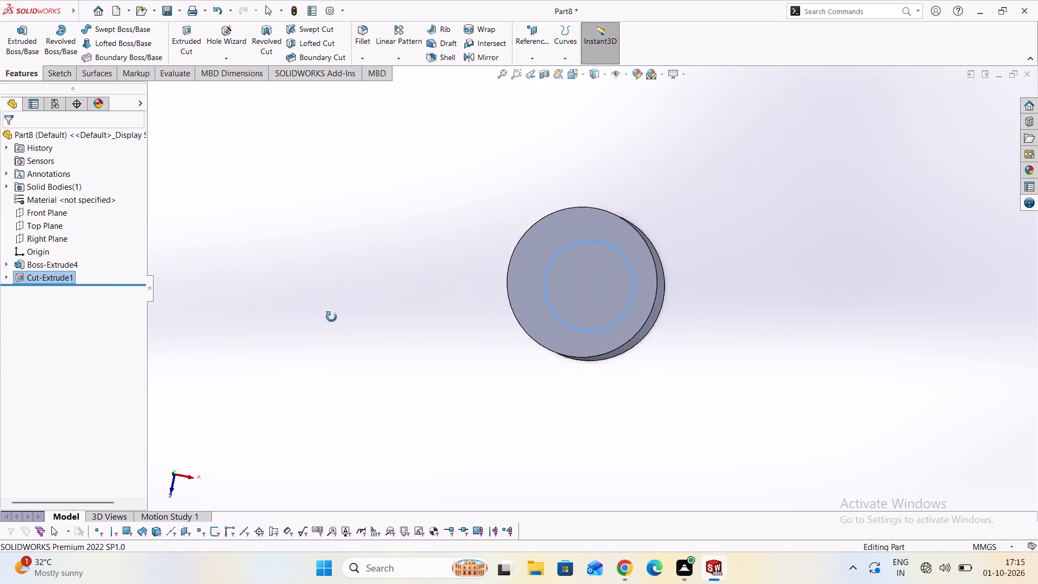
pyautogui.moveTo(331, 317); pyautogui.dragTo(544, 357, button='middle')
pyautogui.scroll(4, 597, 288)
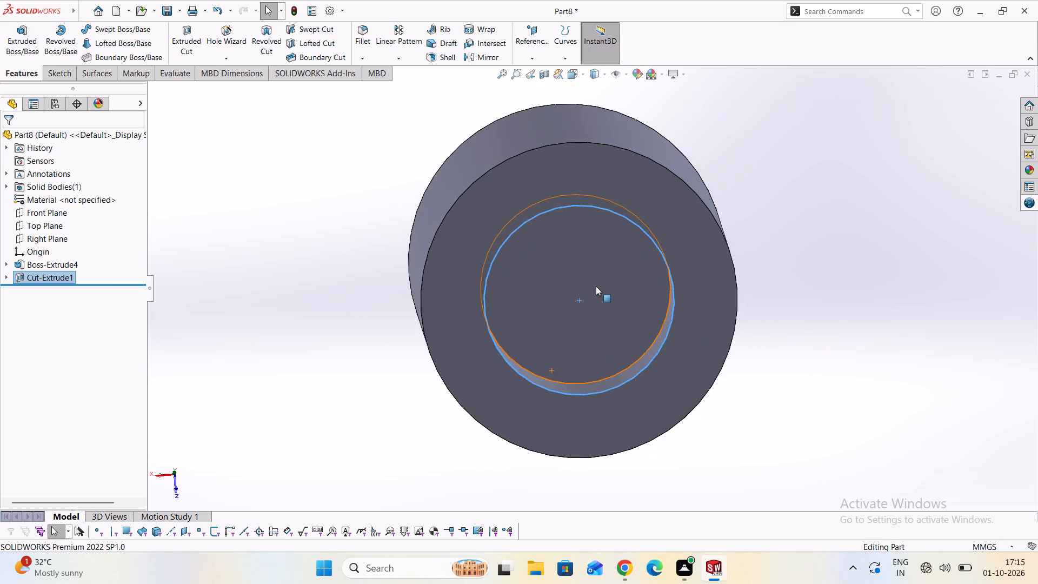
pyautogui.scroll(-4, 596, 286)
pyautogui.moveTo(429, 374); pyautogui.dragTo(522, 355, button='middle')
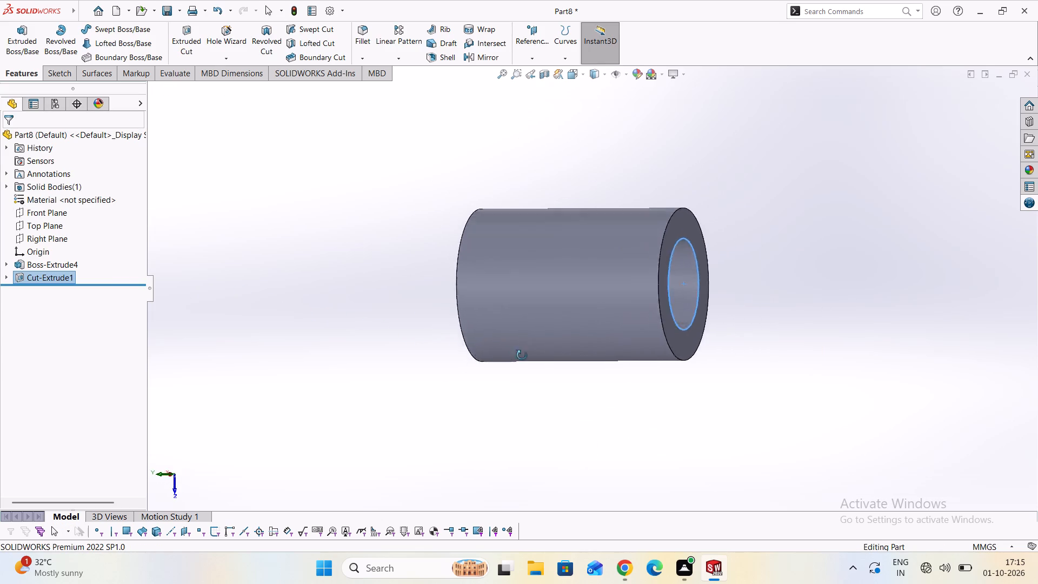
pyautogui.moveTo(522, 355); pyautogui.dragTo(836, 362, button='middle')
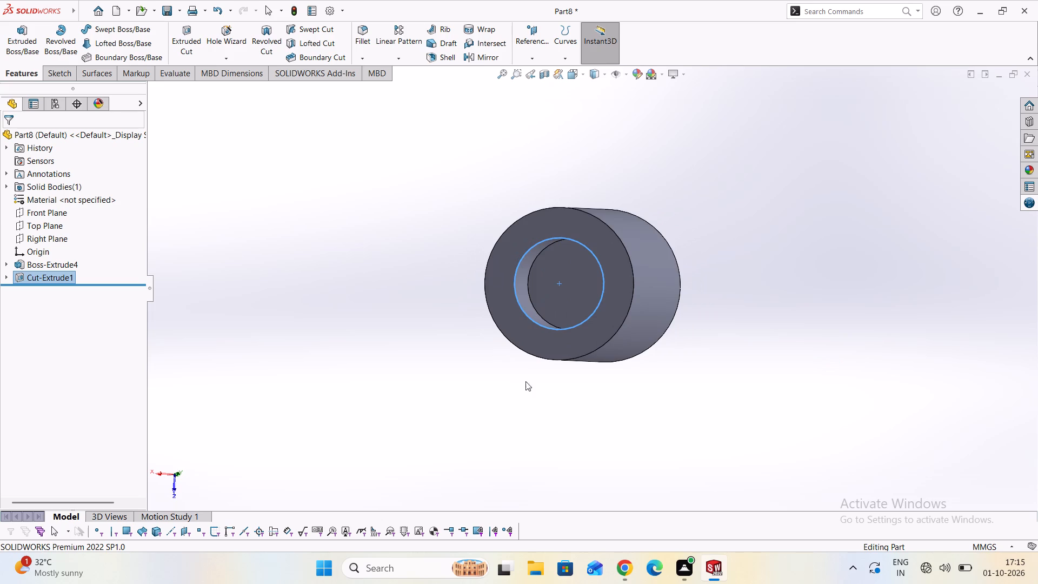
pyautogui.moveTo(517, 384); pyautogui.dragTo(560, 386, button='middle')
pyautogui.moveTo(549, 390); pyautogui.dragTo(540, 400, button='middle')
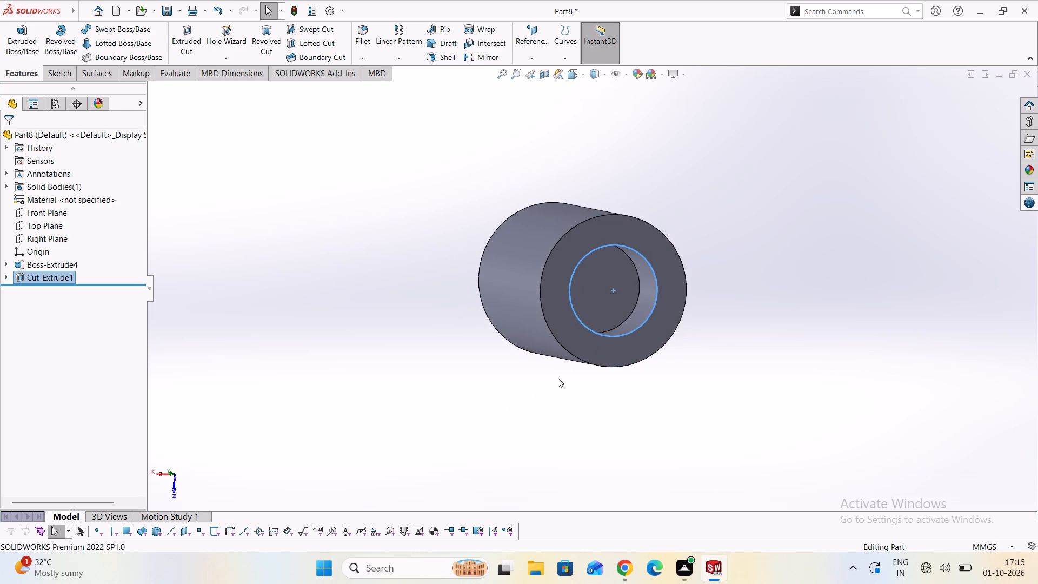
pyautogui.scroll(3, 595, 304)
pyautogui.moveTo(476, 439); pyautogui.dragTo(449, 434, button='middle')
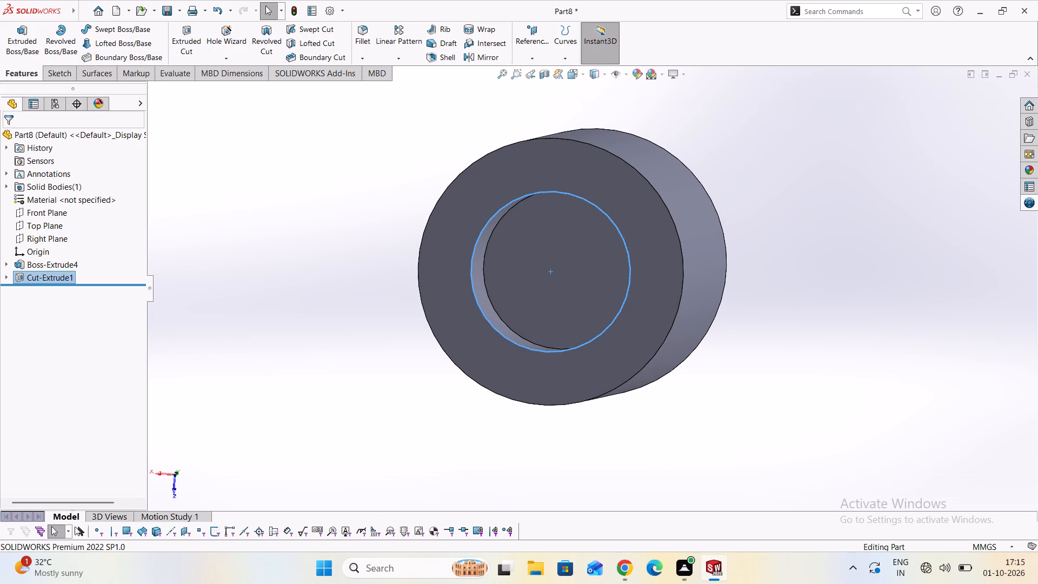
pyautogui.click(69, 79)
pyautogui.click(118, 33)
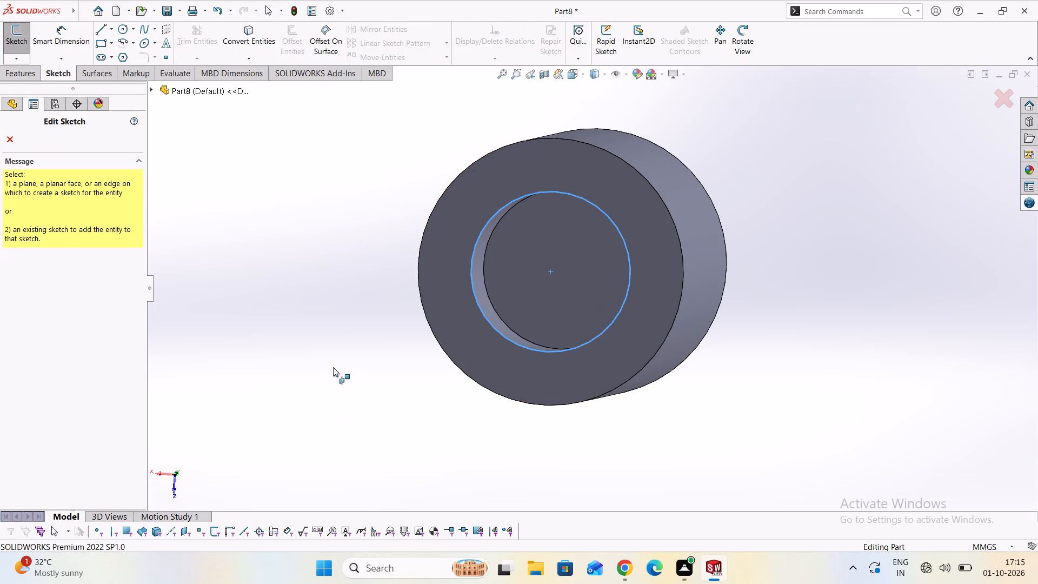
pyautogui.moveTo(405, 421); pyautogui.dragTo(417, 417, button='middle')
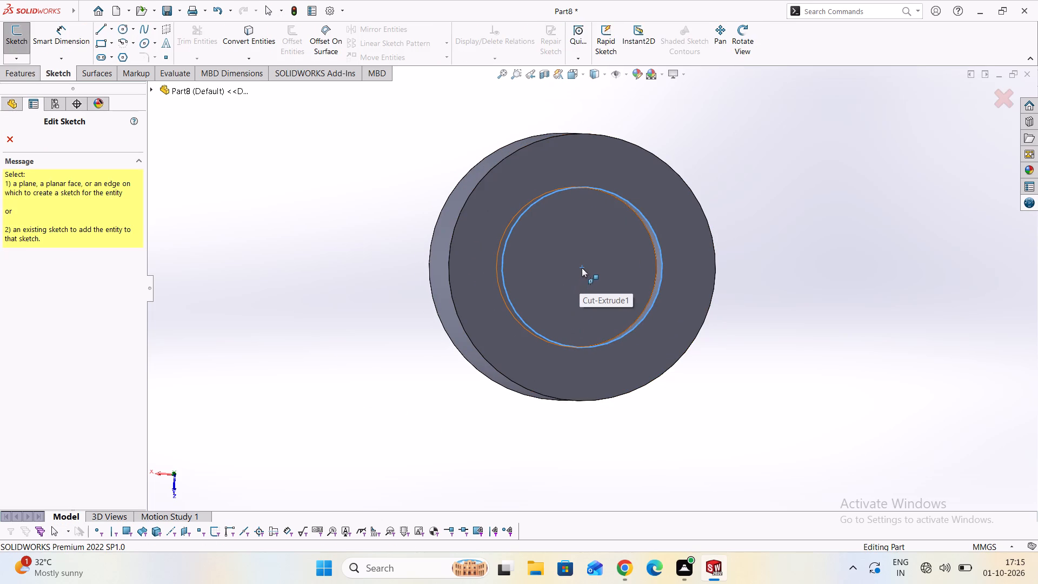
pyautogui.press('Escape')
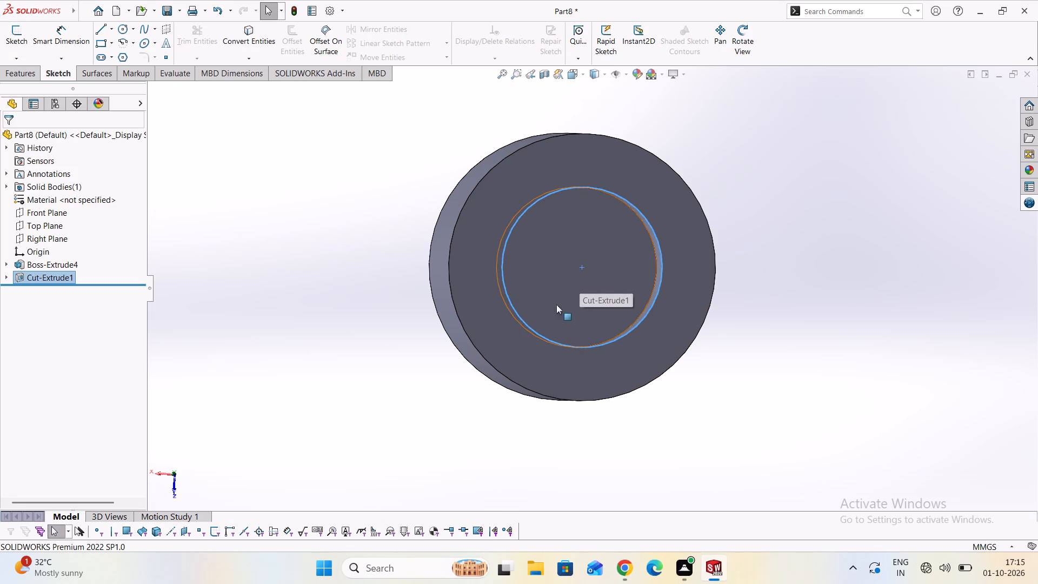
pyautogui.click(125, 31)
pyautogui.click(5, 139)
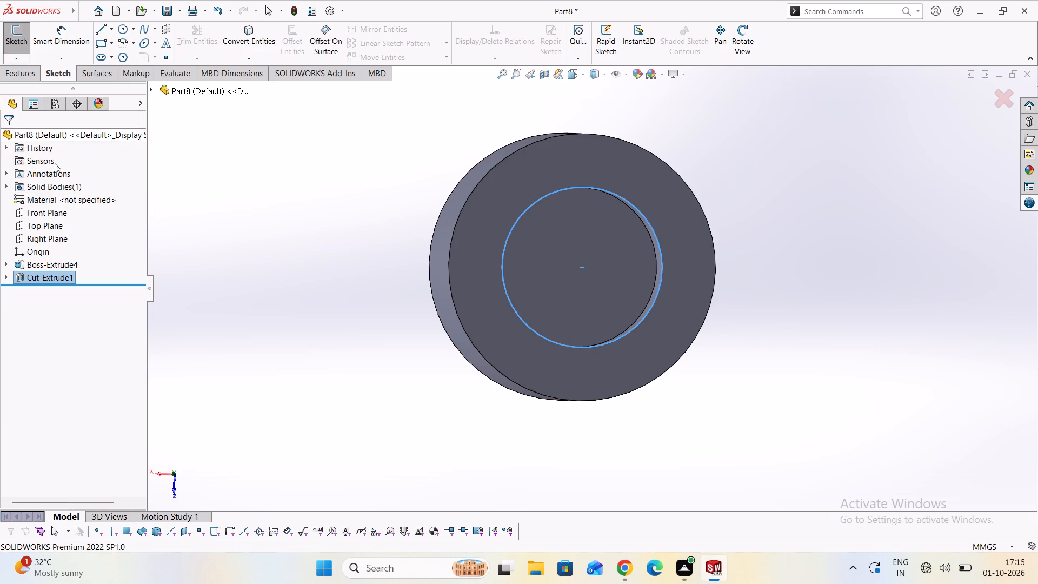
# Start a new sketch on the Top Plane and draw a circle of about 14.4 mm radius centred on the origin.
pyautogui.rightClick(50, 222)
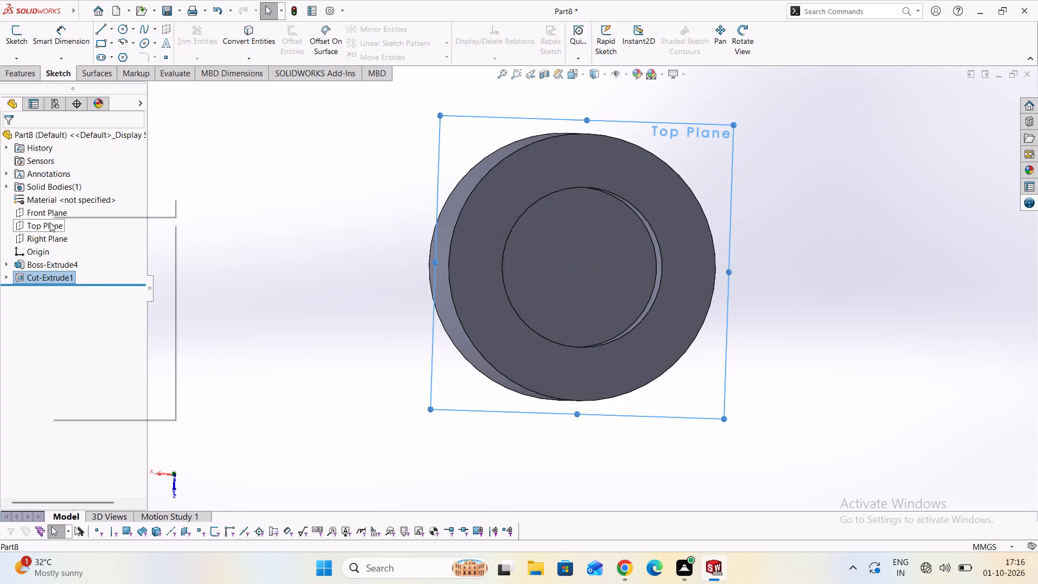
pyautogui.click(64, 207)
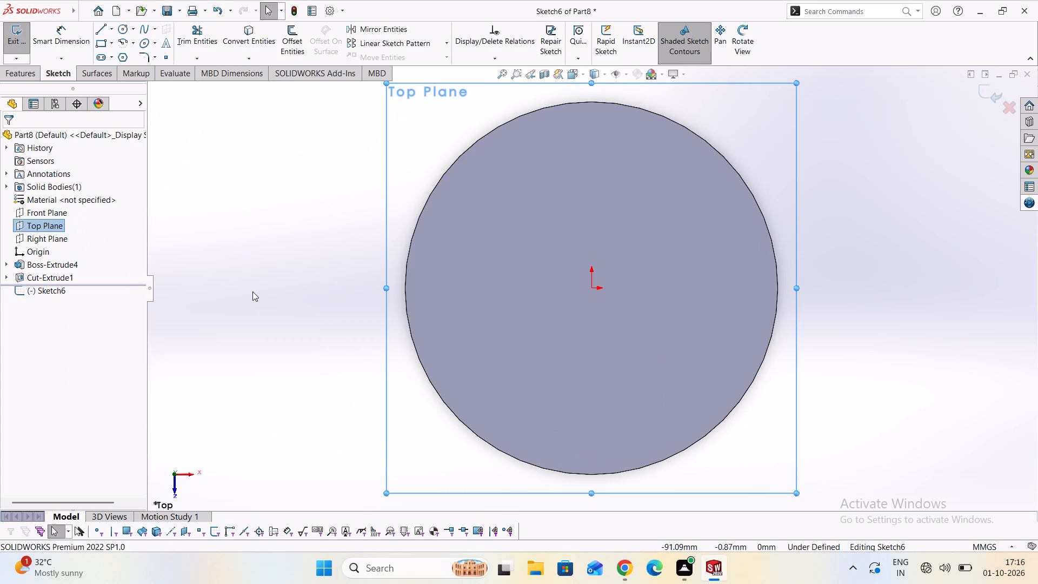
pyautogui.moveTo(252, 291); pyautogui.dragTo(487, 306, button='middle')
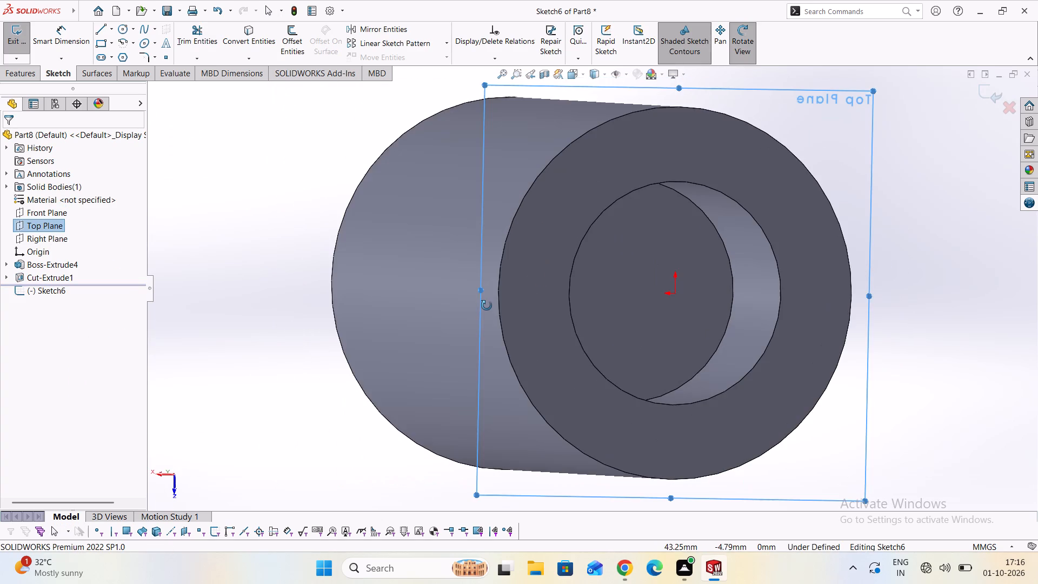
pyautogui.moveTo(487, 306); pyautogui.dragTo(468, 310, button='middle')
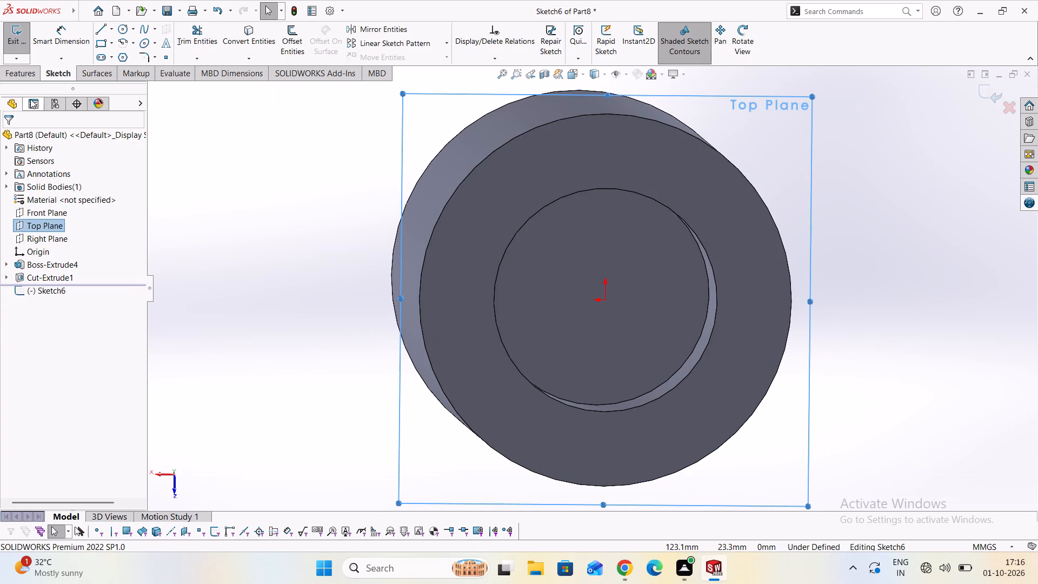
pyautogui.click(121, 29)
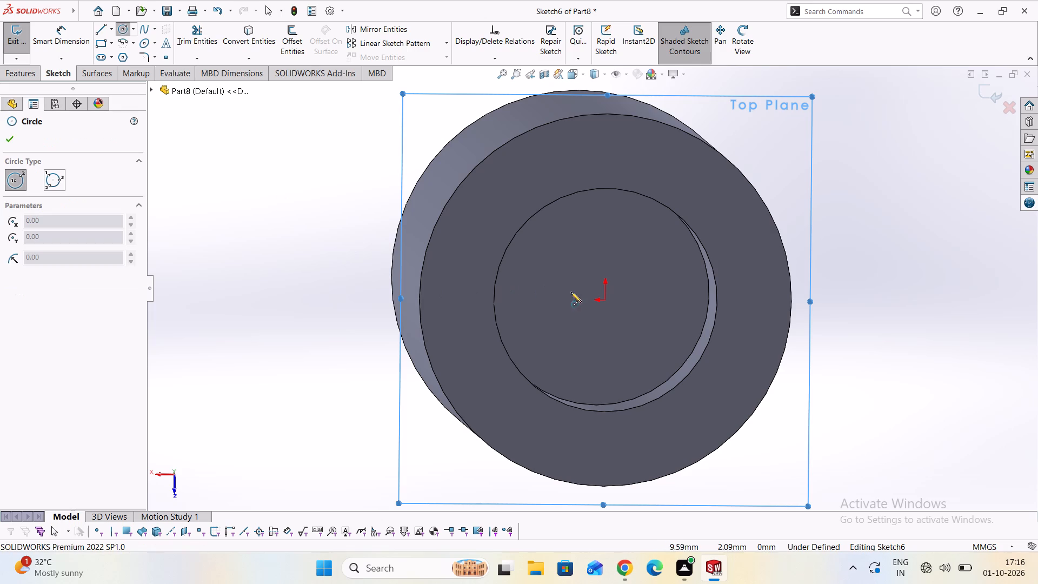
pyautogui.click(607, 301)
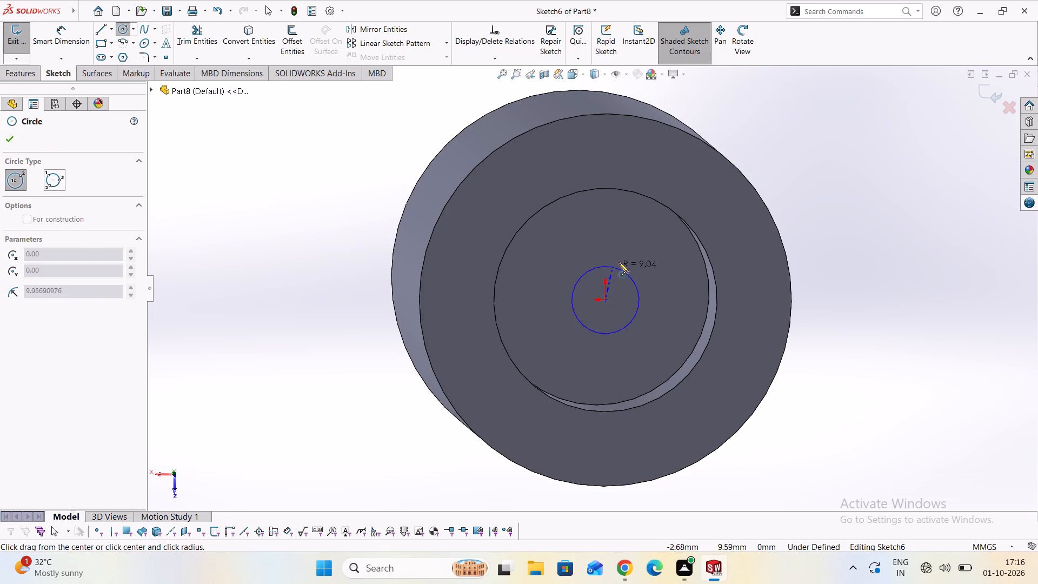
pyautogui.click(622, 249)
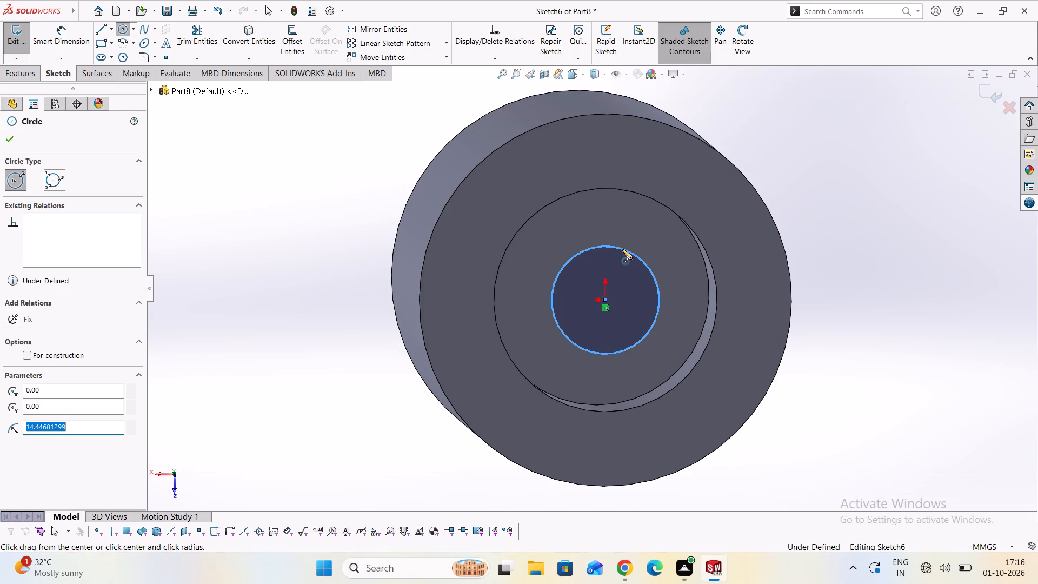
# Dimension the new circle's diameter at 20 mm and finish the sketch.
pyautogui.click(84, 34)
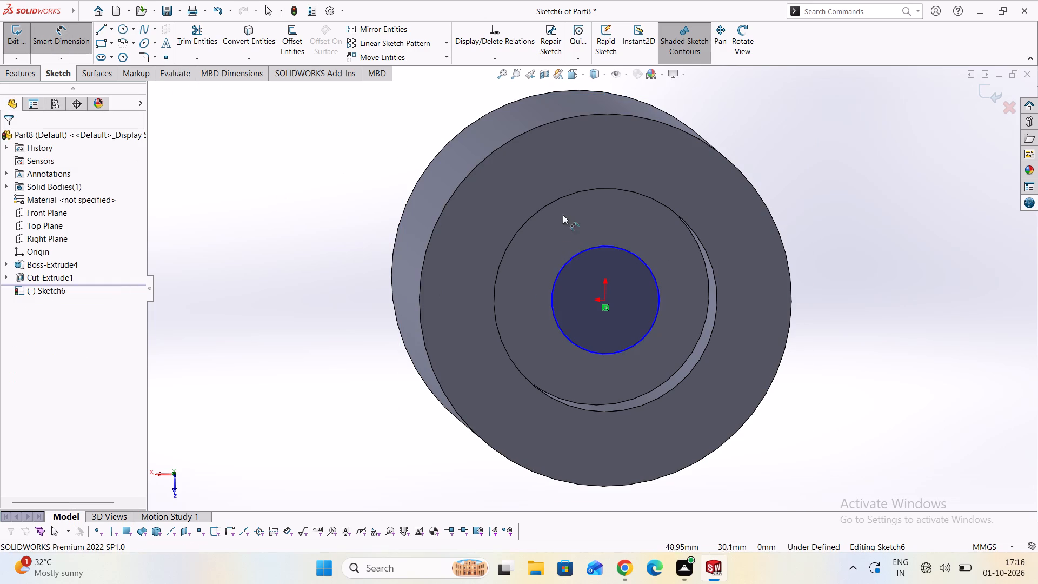
pyautogui.click(567, 263)
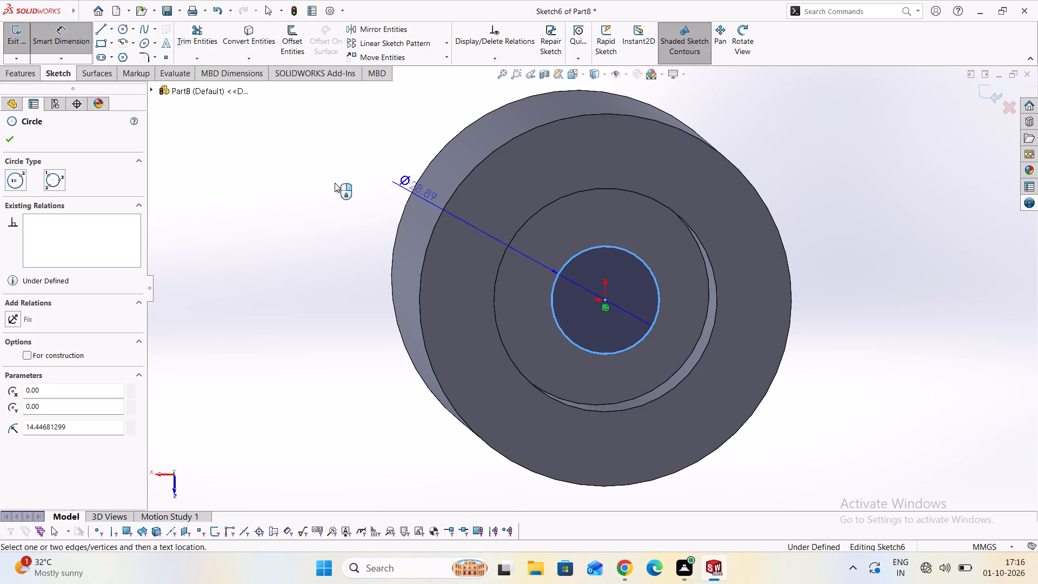
pyautogui.click(307, 183)
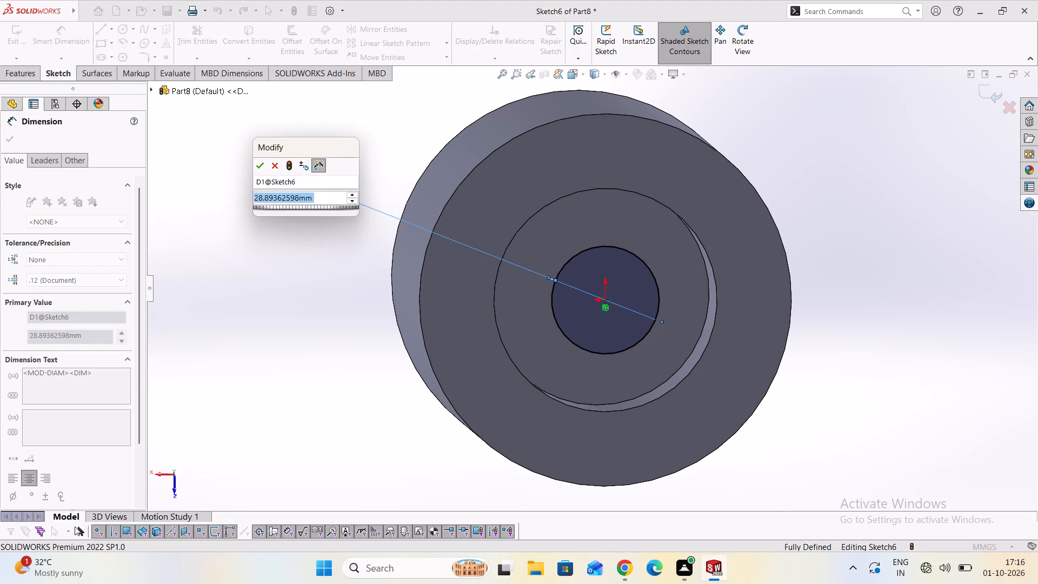
pyautogui.write('20')
pyautogui.press('Return')
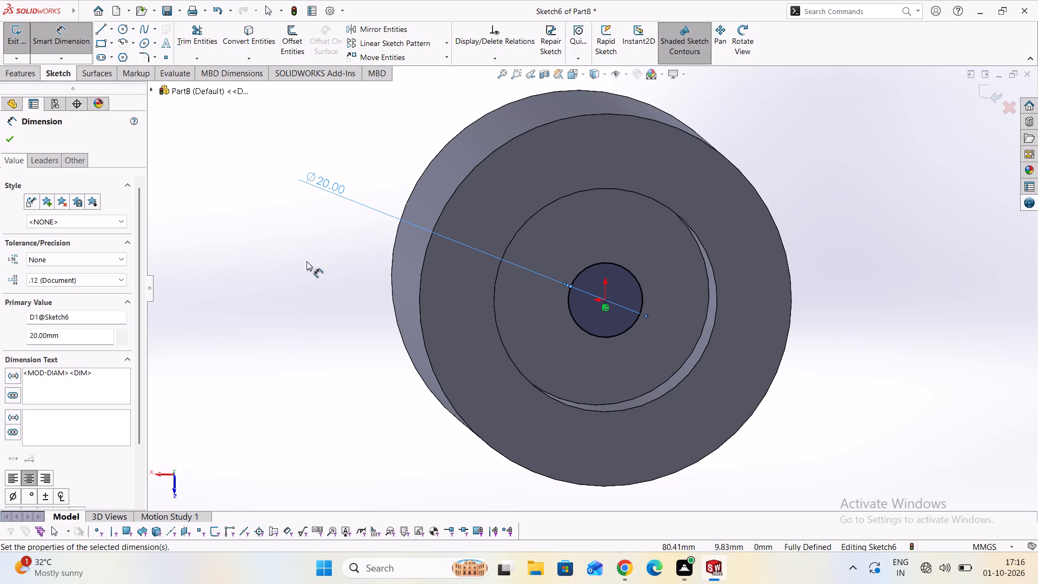
pyautogui.click(22, 41)
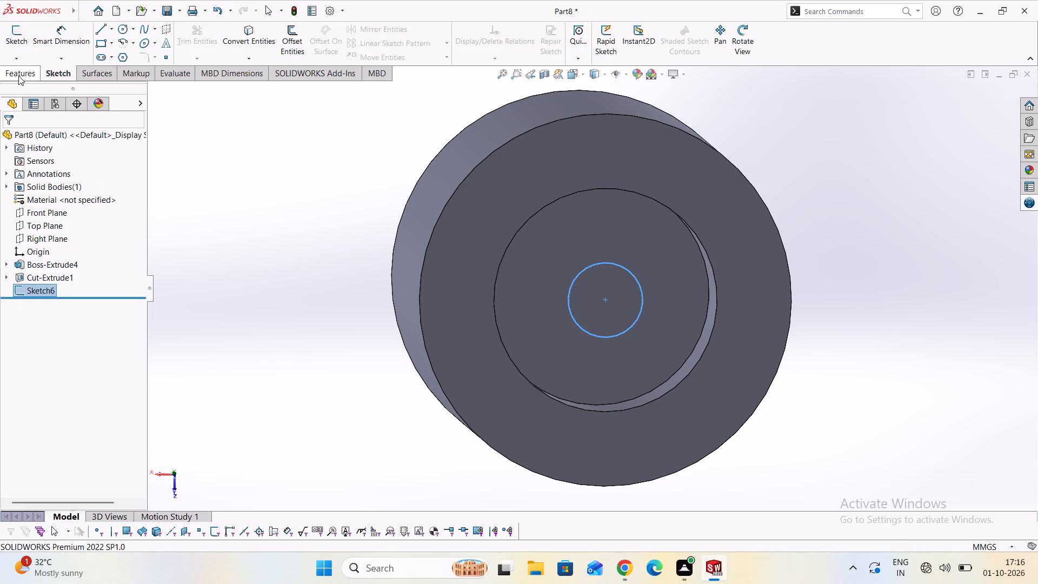
# Cut the 20 mm circle into the cylinder with an Extruded Cut, Mid Plane, 240 mm deep.
pyautogui.click(18, 76)
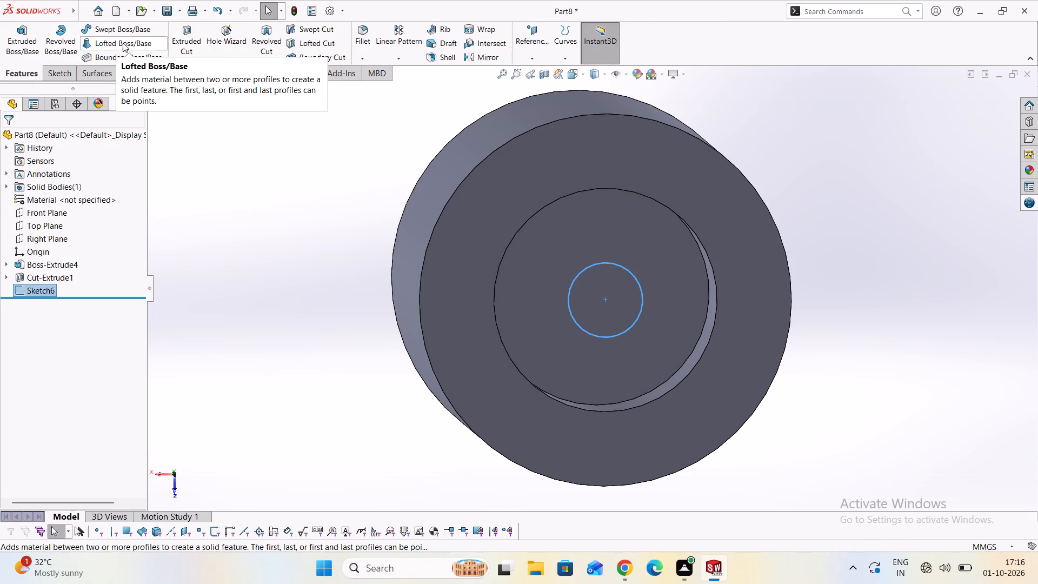
pyautogui.click(178, 50)
pyautogui.moveTo(261, 276); pyautogui.dragTo(364, 293, button='middle')
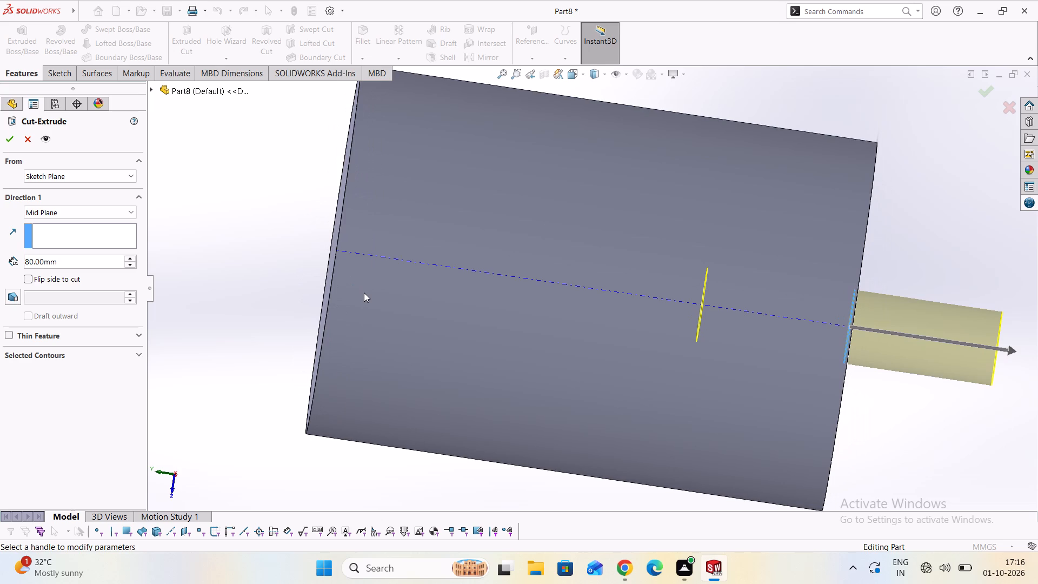
pyautogui.write('240')
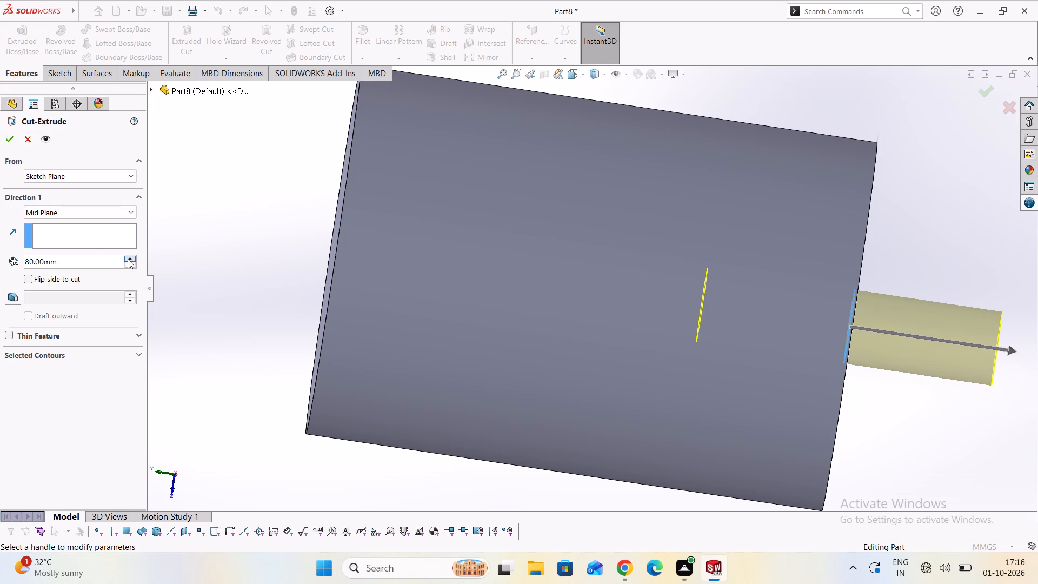
pyautogui.tripleClick(128, 259)
pyautogui.tripleClick(128, 259)
pyautogui.tripleClick(128, 259)
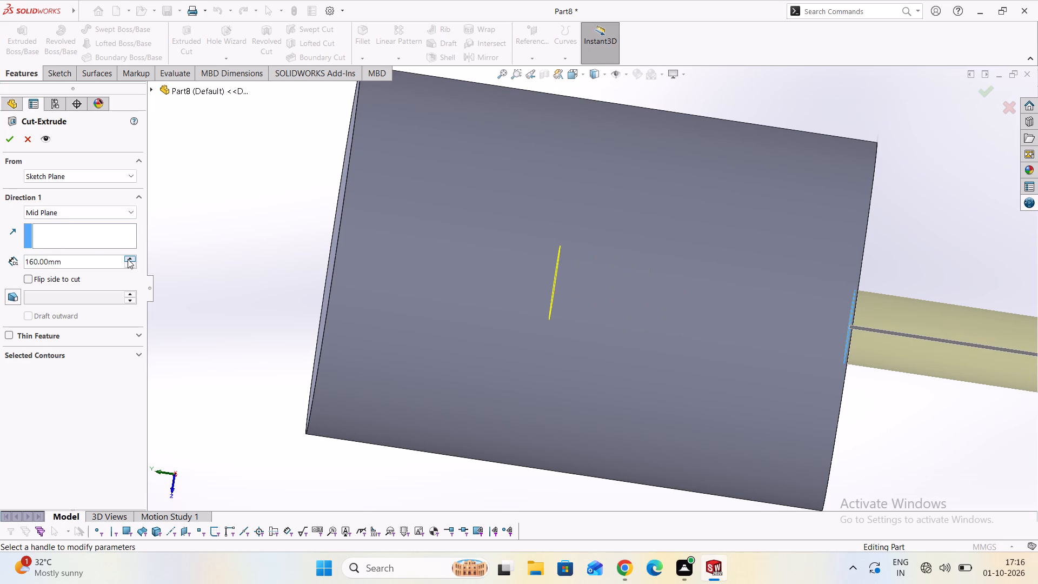
pyautogui.tripleClick(128, 259)
pyautogui.tripleClick(128, 259)
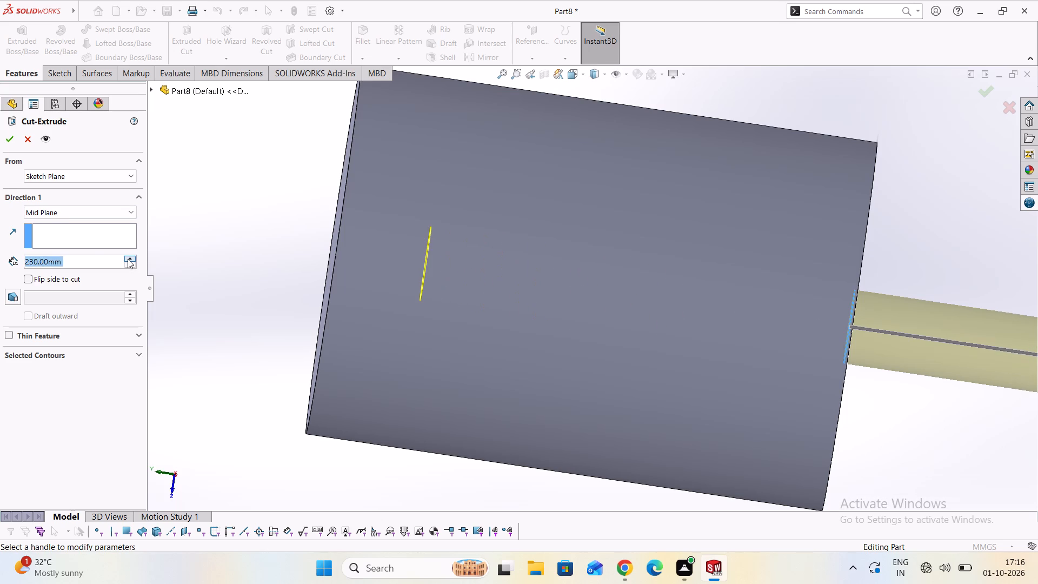
pyautogui.click(128, 259)
pyautogui.scroll(-5, 181, 306)
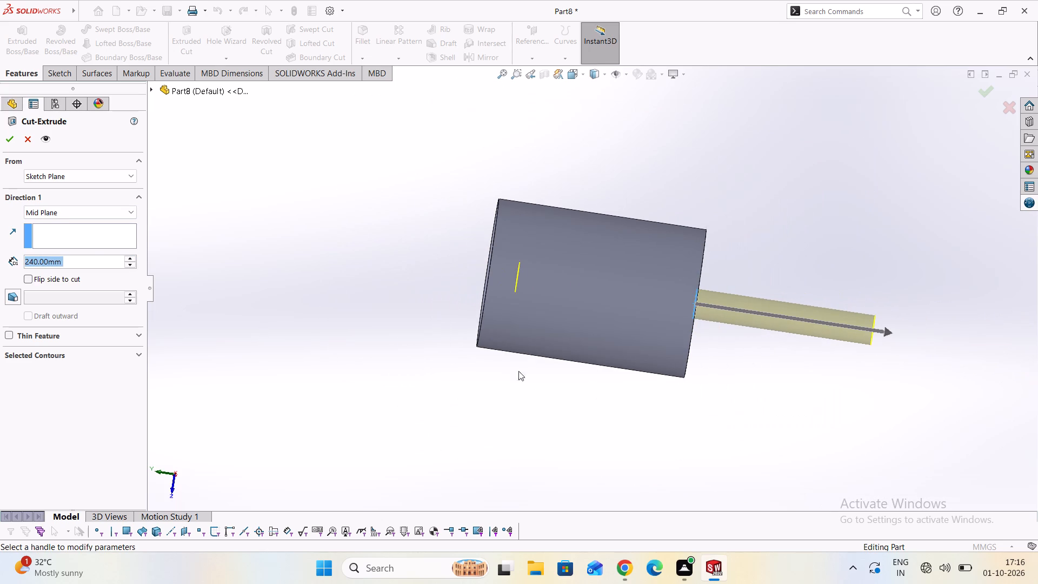
pyautogui.moveTo(821, 417); pyautogui.dragTo(659, 427, button='middle')
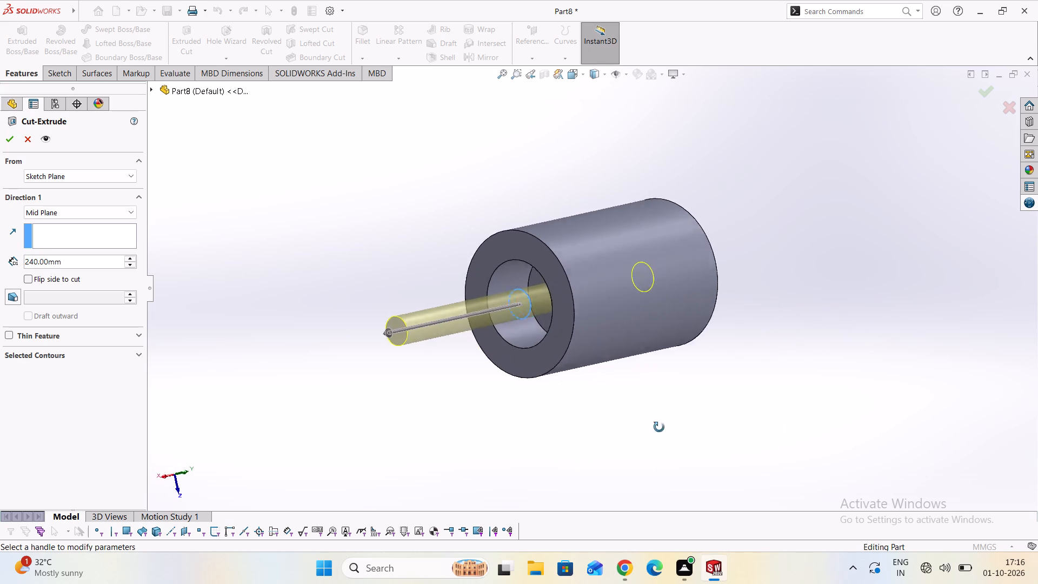
pyautogui.moveTo(659, 427); pyautogui.dragTo(424, 390, button='middle')
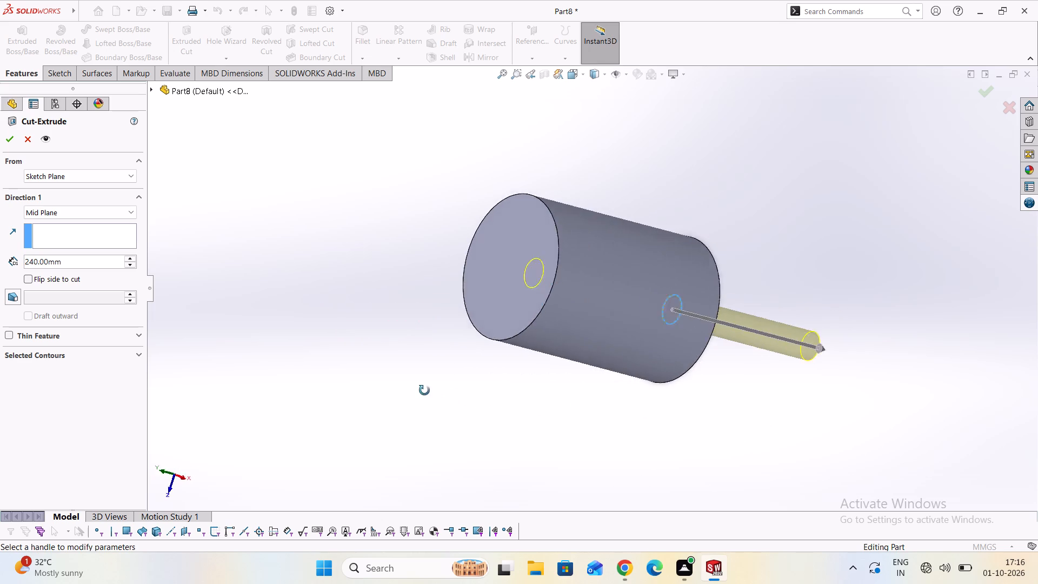
pyautogui.moveTo(424, 390); pyautogui.dragTo(369, 381, button='middle')
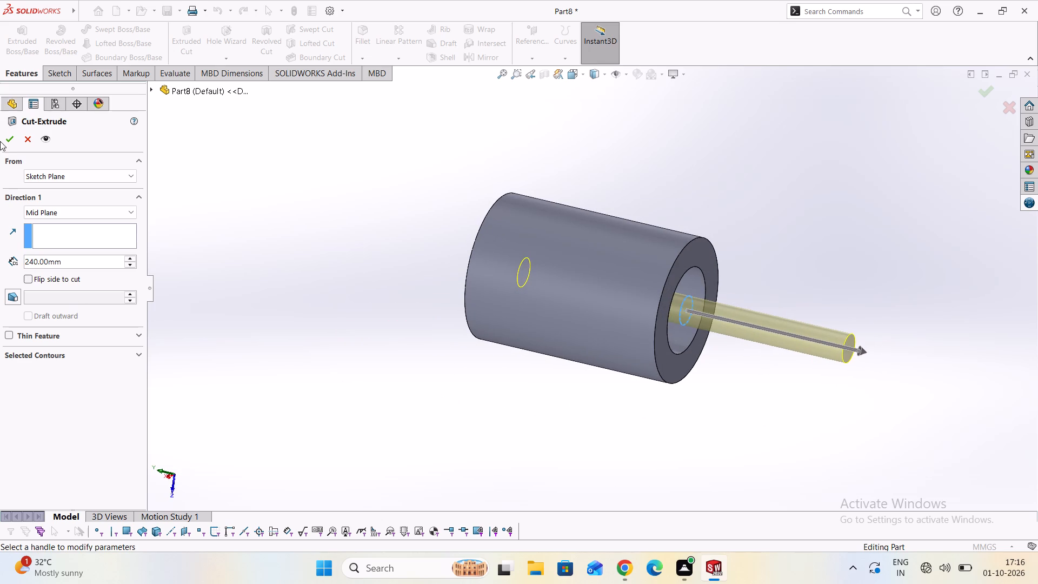
pyautogui.click(4, 134)
# Examine the new 20 mm hole inside the 60 mm counterbore and the cylinder's outside from several angles.
pyautogui.moveTo(344, 311); pyautogui.dragTo(676, 376, button='middle')
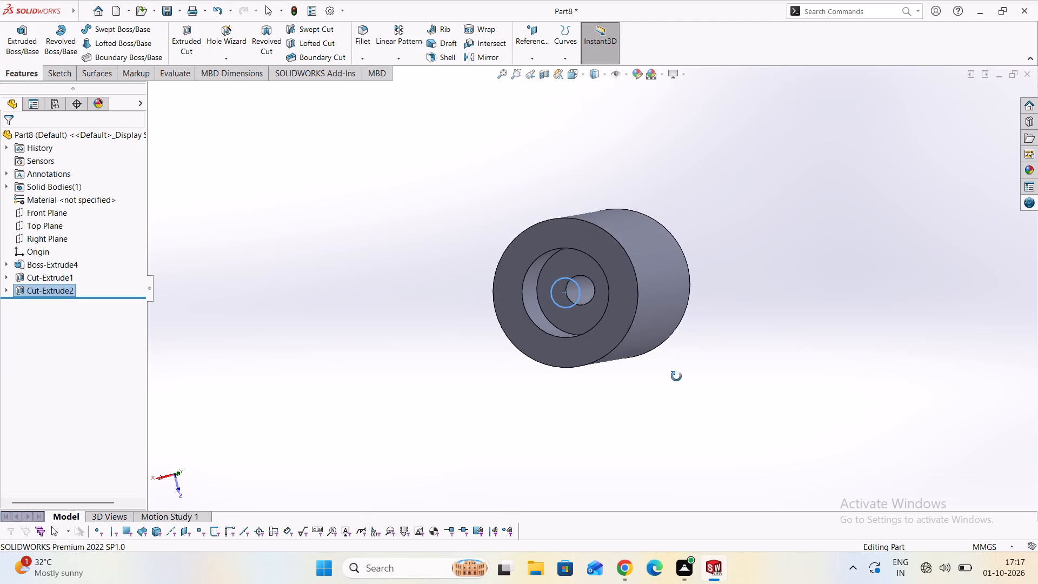
pyautogui.moveTo(676, 376); pyautogui.dragTo(688, 368, button='middle')
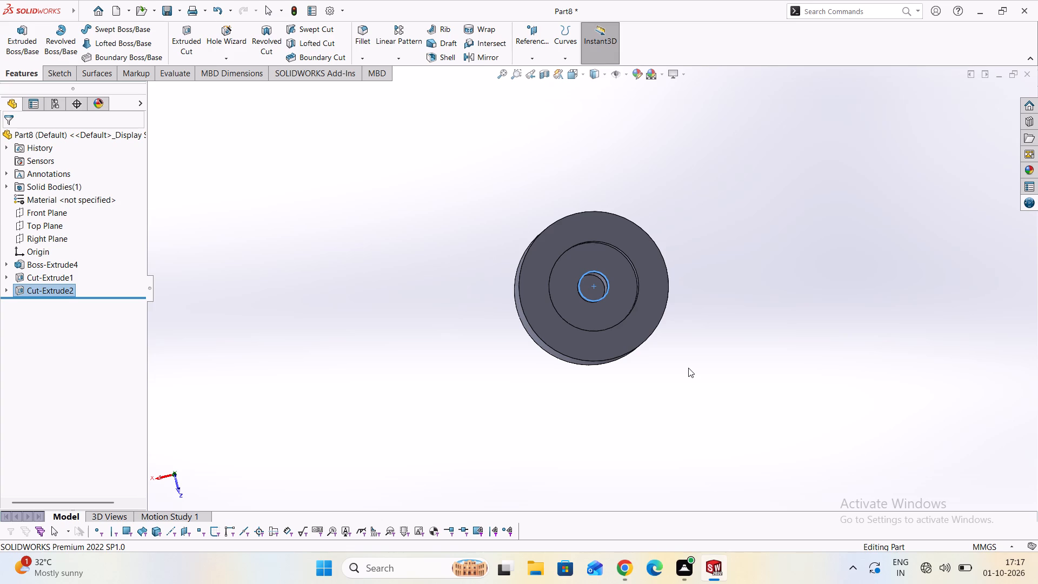
pyautogui.moveTo(762, 370); pyautogui.dragTo(416, 433, button='middle')
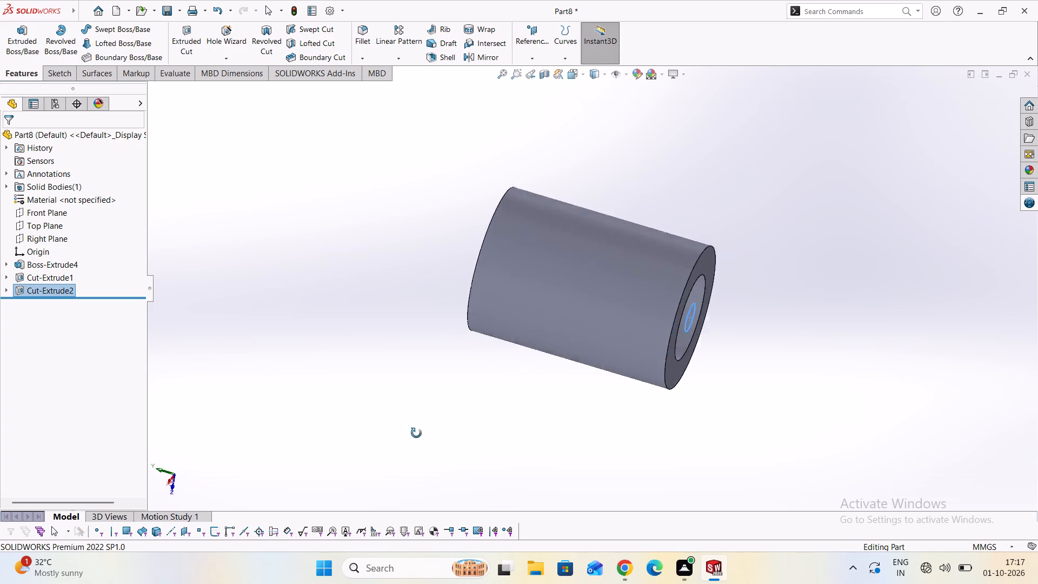
pyautogui.moveTo(416, 433); pyautogui.dragTo(687, 196, button='middle')
pyautogui.scroll(-1, 412, 469)
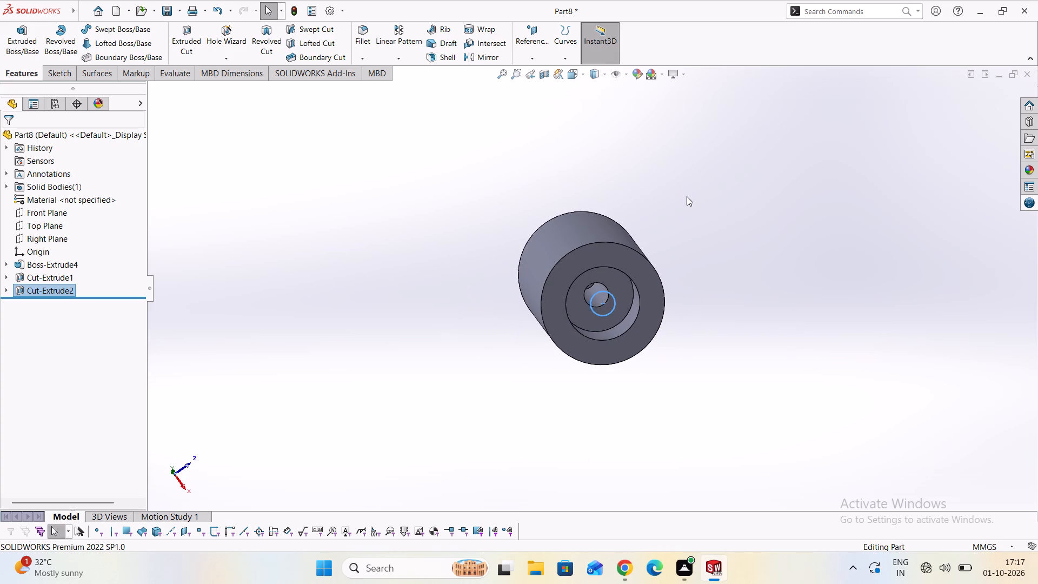
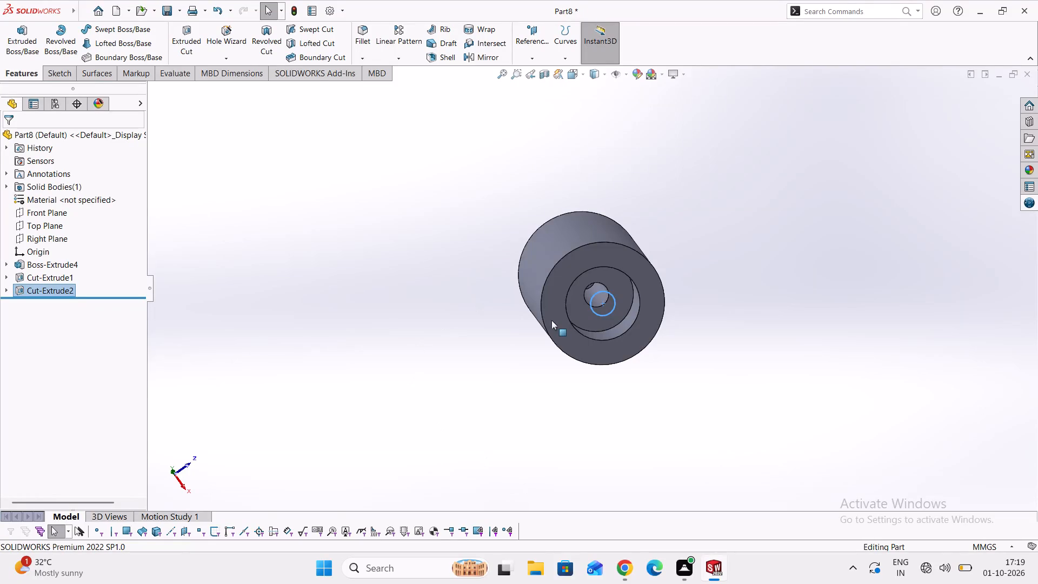
# Close the finished cylinder part and discard its unsaved changes.
pyautogui.scroll(1, 596, 286)
pyautogui.click(1026, 74)
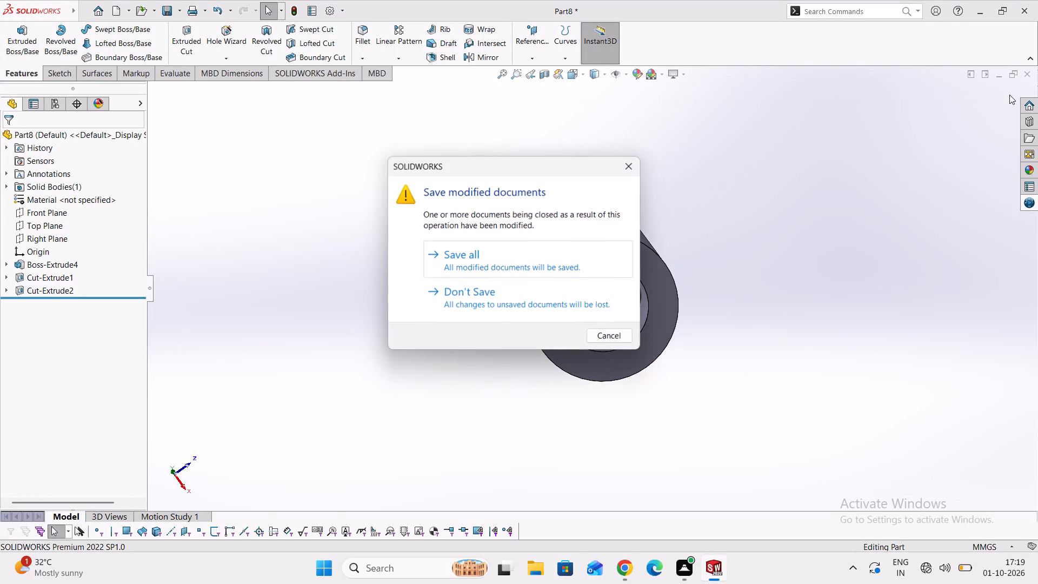
pyautogui.click(516, 301)
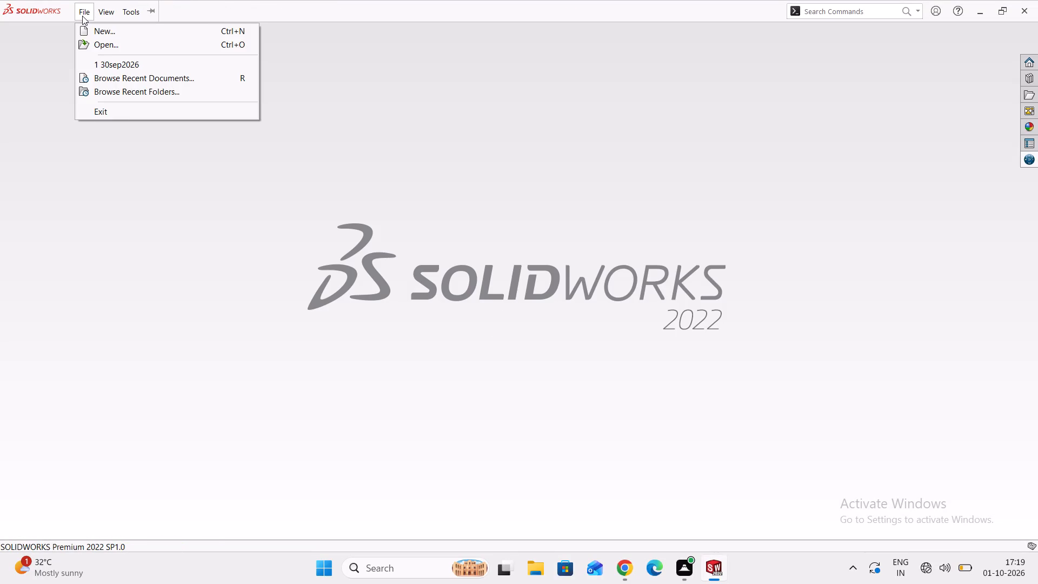
# Create a new blank part document.
pyautogui.click(91, 28)
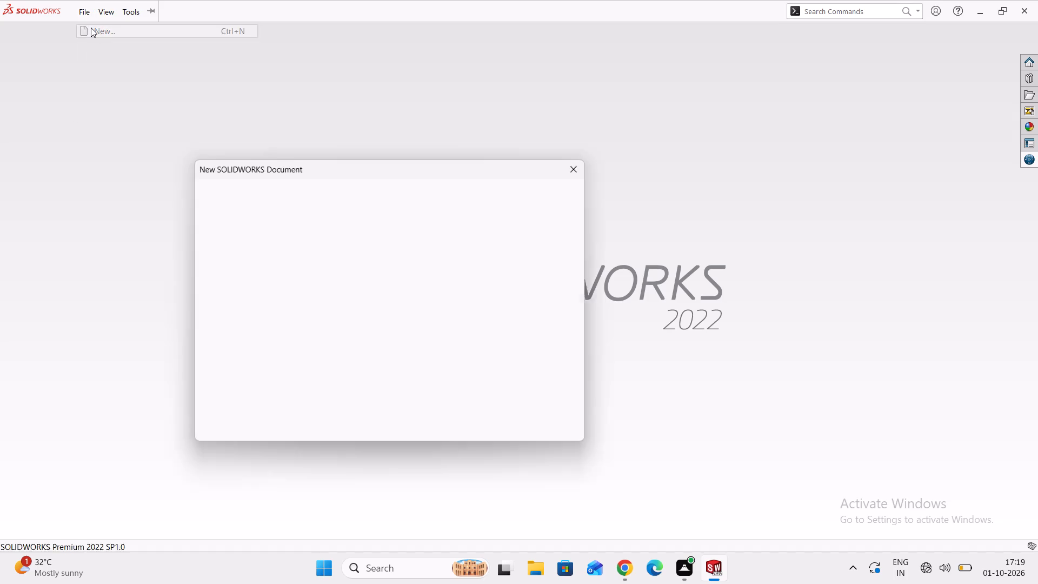
pyautogui.click(428, 428)
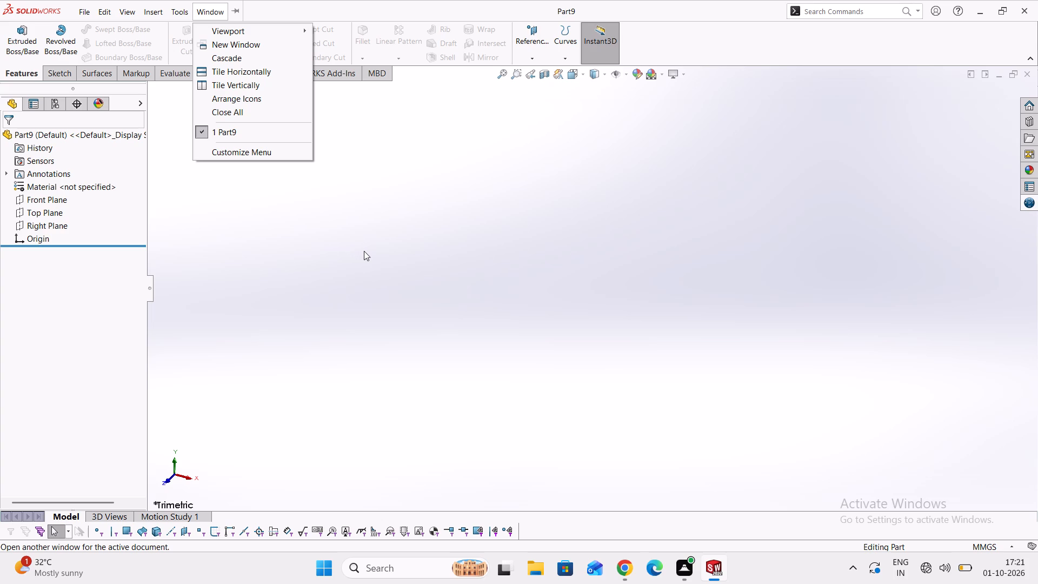
pyautogui.click(400, 228)
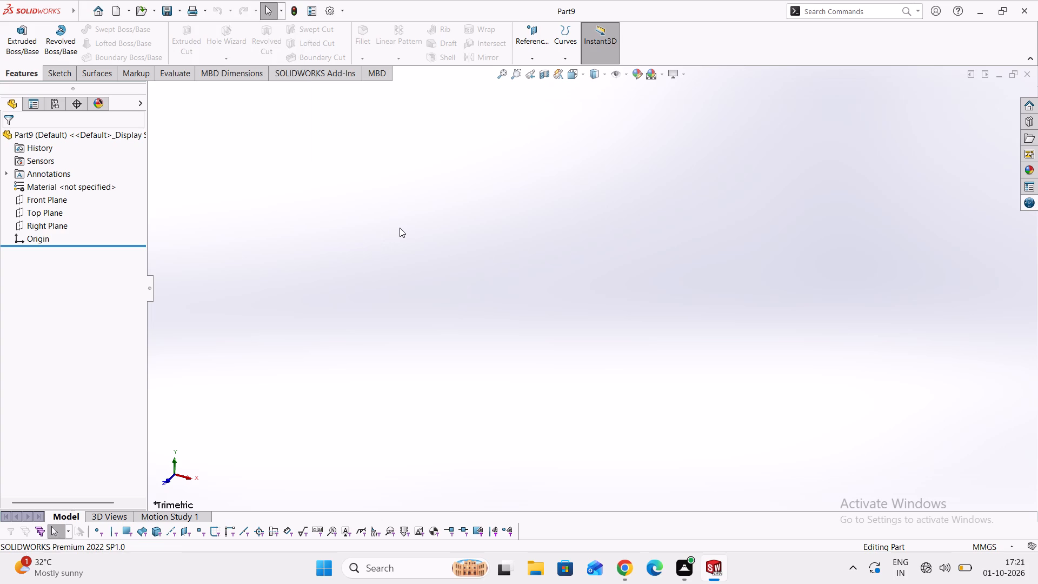
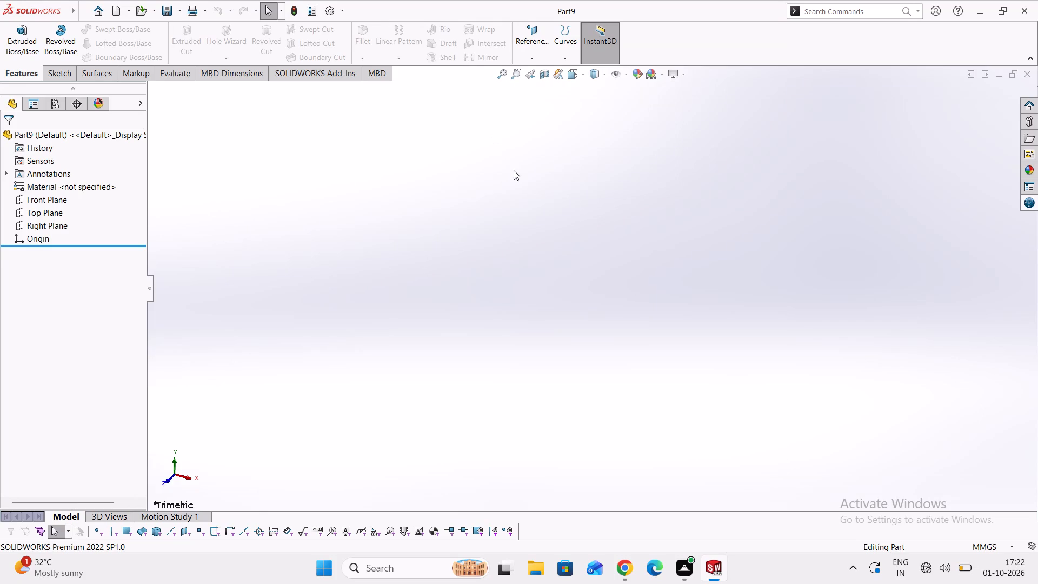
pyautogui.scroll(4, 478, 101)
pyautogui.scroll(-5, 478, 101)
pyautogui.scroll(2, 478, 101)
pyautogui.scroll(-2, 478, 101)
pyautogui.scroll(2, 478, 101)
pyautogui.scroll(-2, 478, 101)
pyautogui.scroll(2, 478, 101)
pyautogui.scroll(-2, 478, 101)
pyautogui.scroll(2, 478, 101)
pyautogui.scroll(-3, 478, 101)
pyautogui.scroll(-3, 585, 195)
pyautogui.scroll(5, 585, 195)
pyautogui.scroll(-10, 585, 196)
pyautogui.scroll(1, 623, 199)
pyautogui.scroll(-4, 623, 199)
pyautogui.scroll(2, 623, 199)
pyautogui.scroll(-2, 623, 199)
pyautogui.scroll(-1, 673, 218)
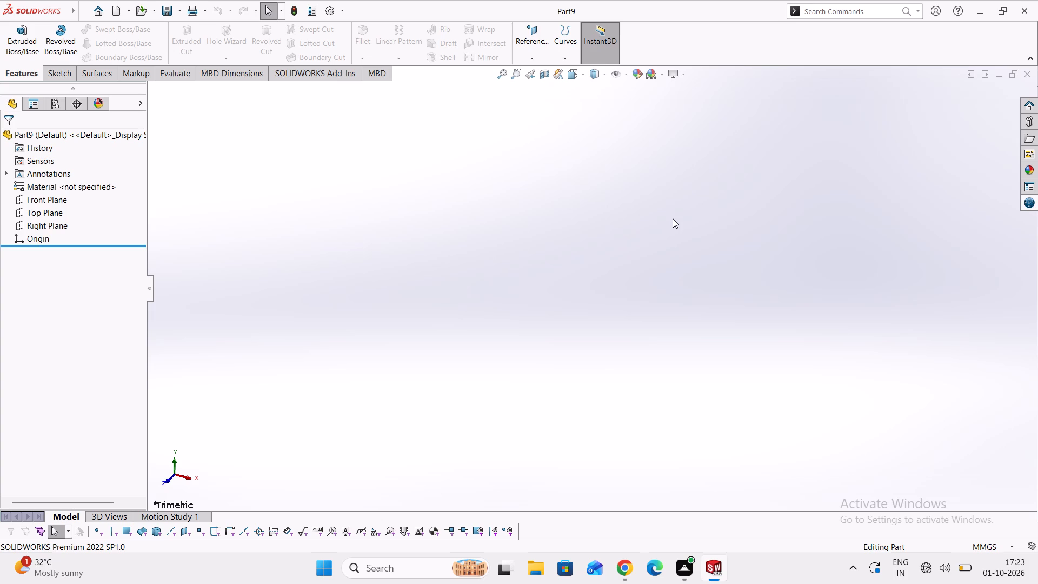
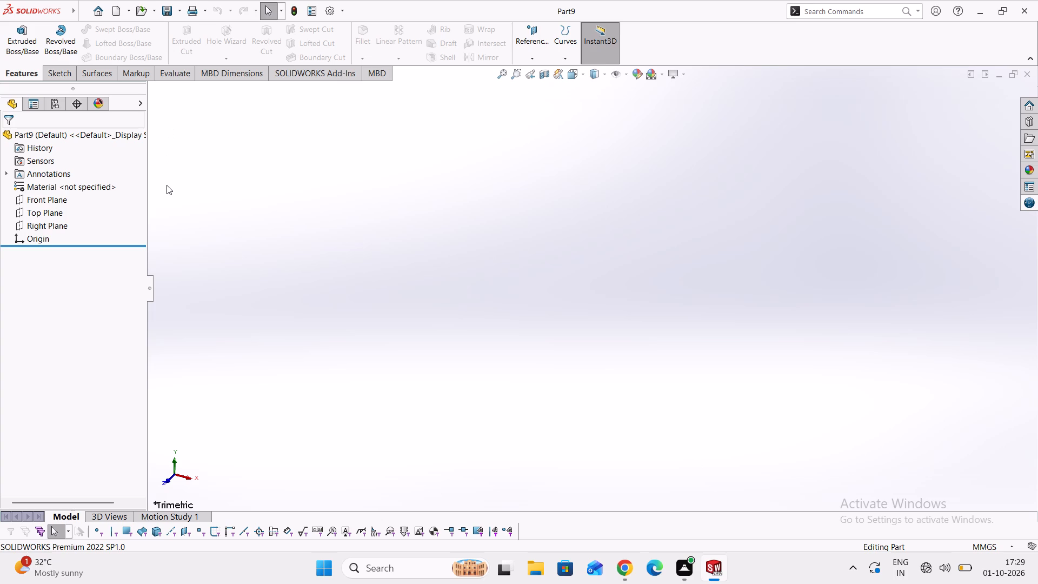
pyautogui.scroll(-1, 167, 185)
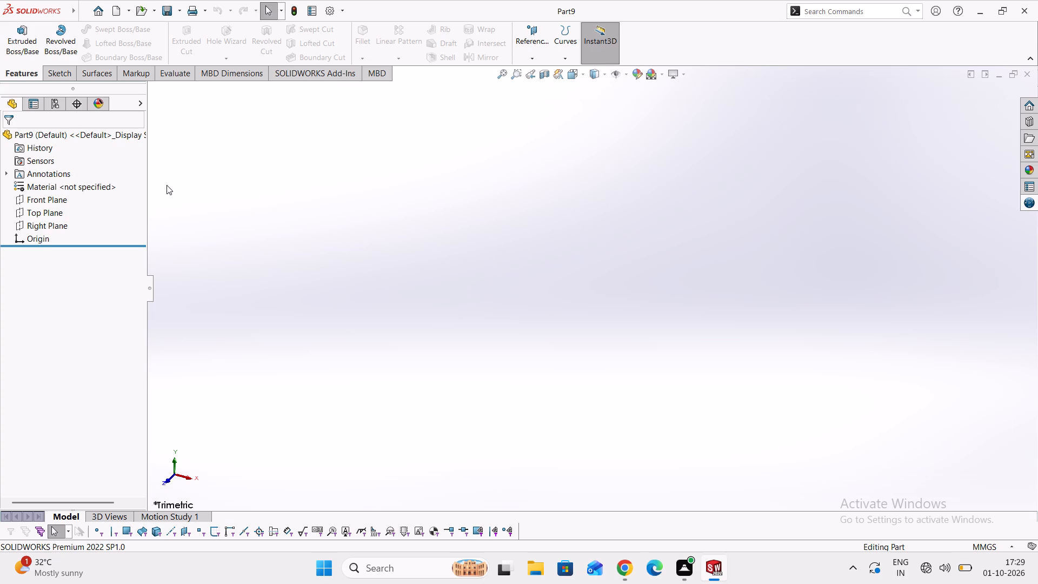
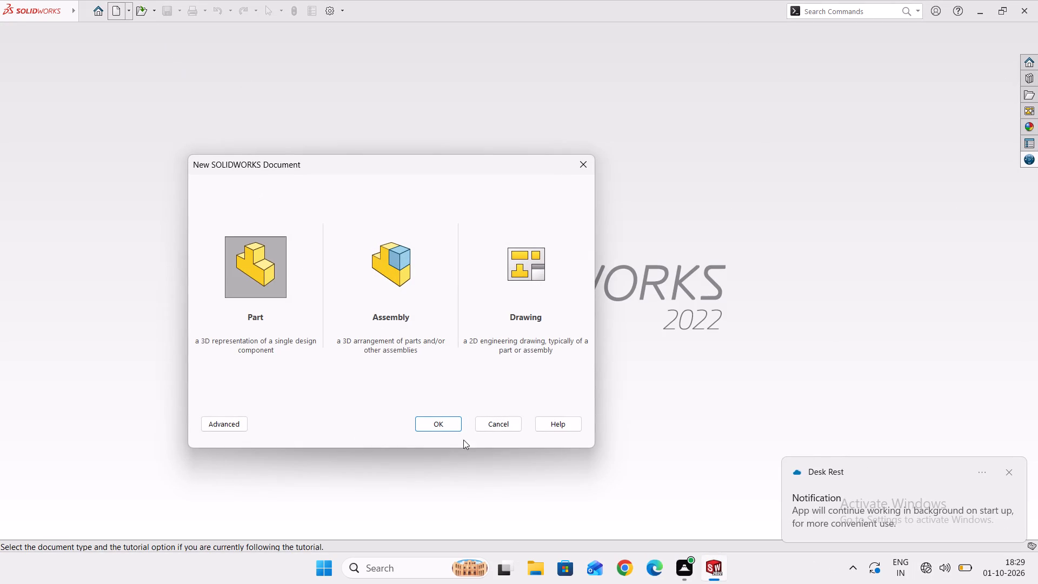
# Create a new blank part document.
pyautogui.click(443, 427)
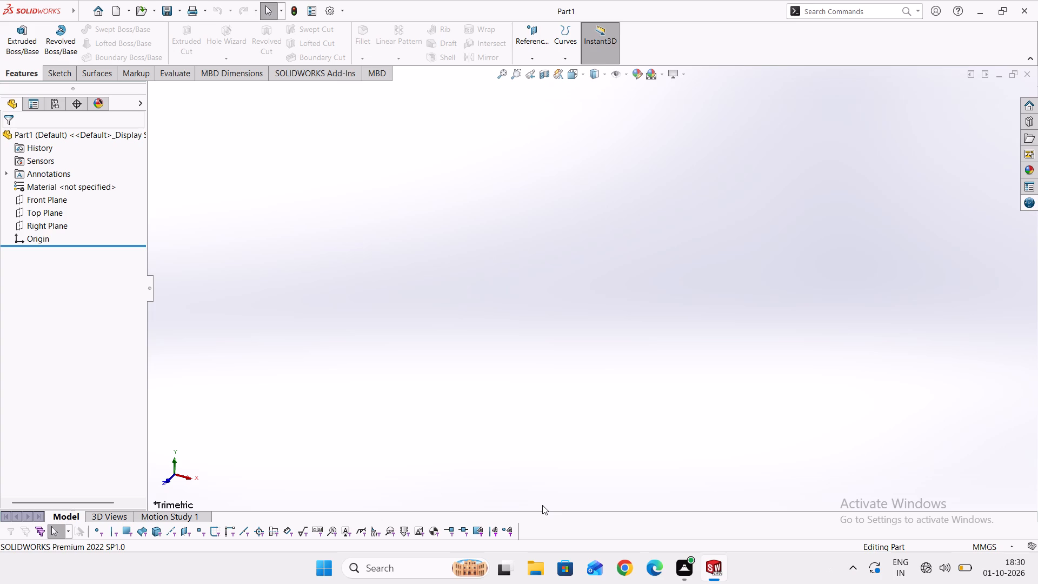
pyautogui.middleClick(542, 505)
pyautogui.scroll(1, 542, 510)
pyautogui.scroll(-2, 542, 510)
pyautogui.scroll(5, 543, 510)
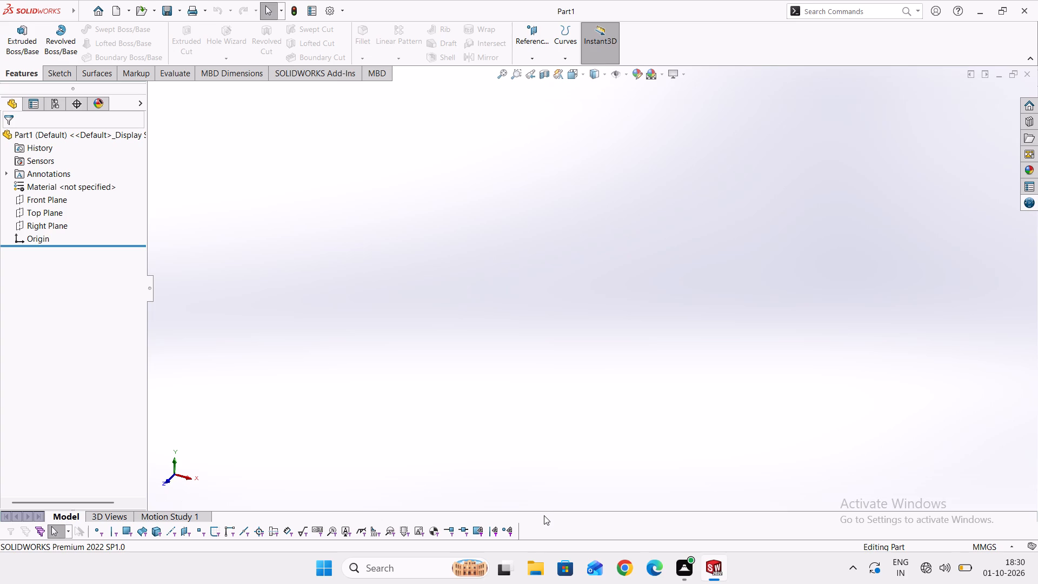
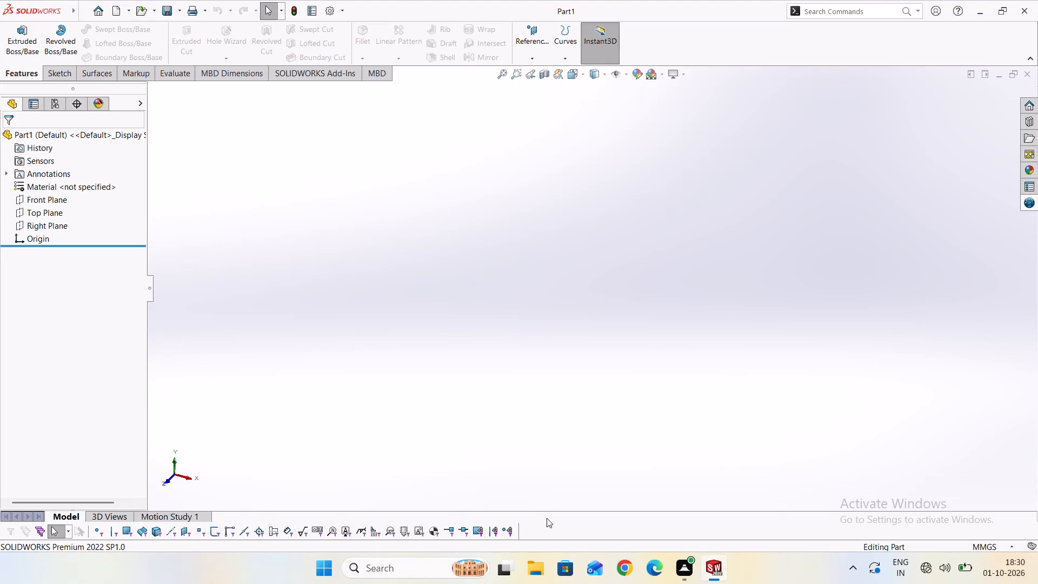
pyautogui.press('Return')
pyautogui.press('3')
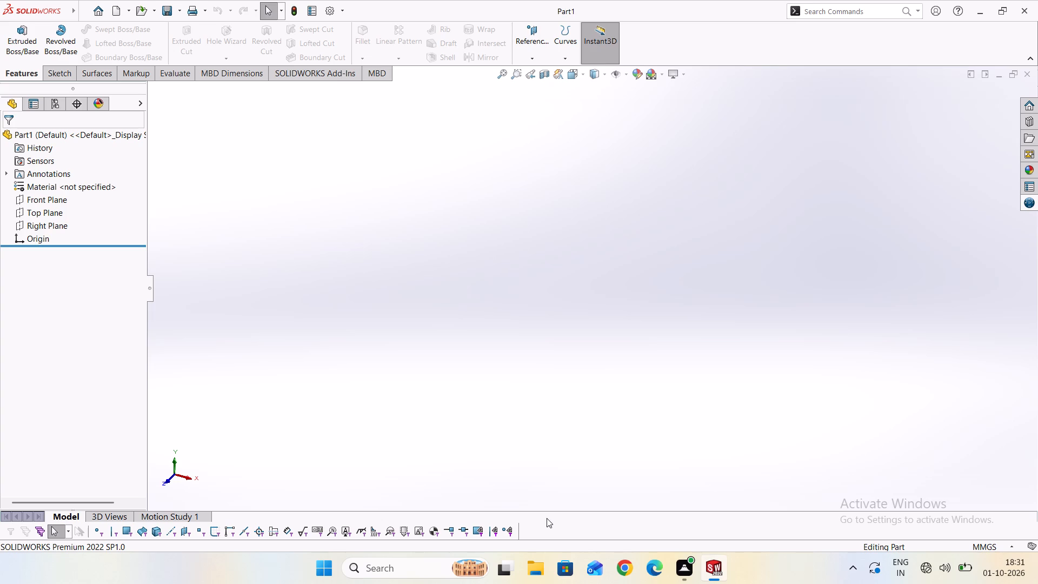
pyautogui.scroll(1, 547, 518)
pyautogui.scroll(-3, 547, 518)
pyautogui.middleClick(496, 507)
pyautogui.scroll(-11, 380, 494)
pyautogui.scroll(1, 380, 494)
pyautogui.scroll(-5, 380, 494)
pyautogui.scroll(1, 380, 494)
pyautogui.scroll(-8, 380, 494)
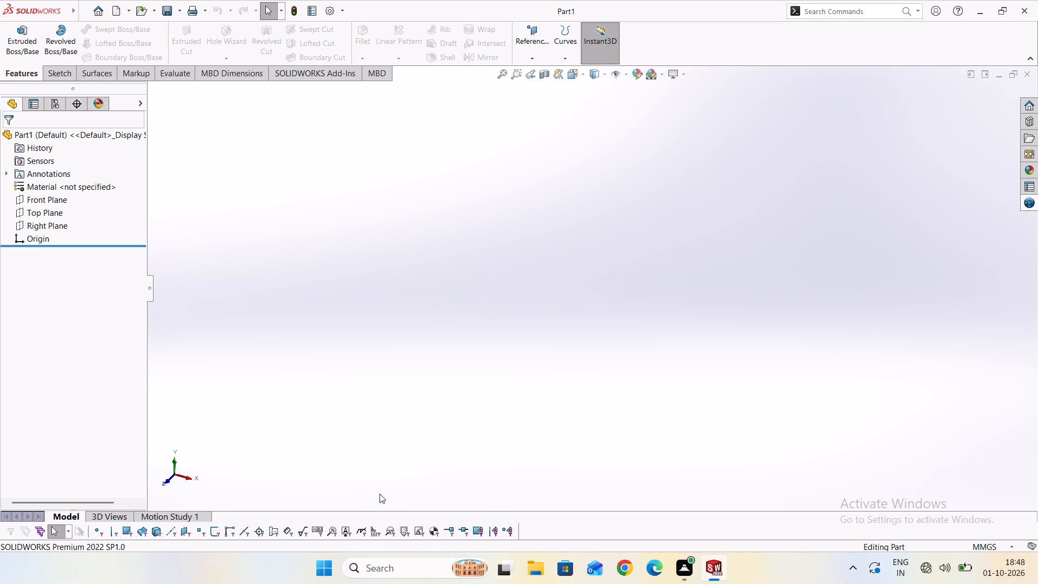
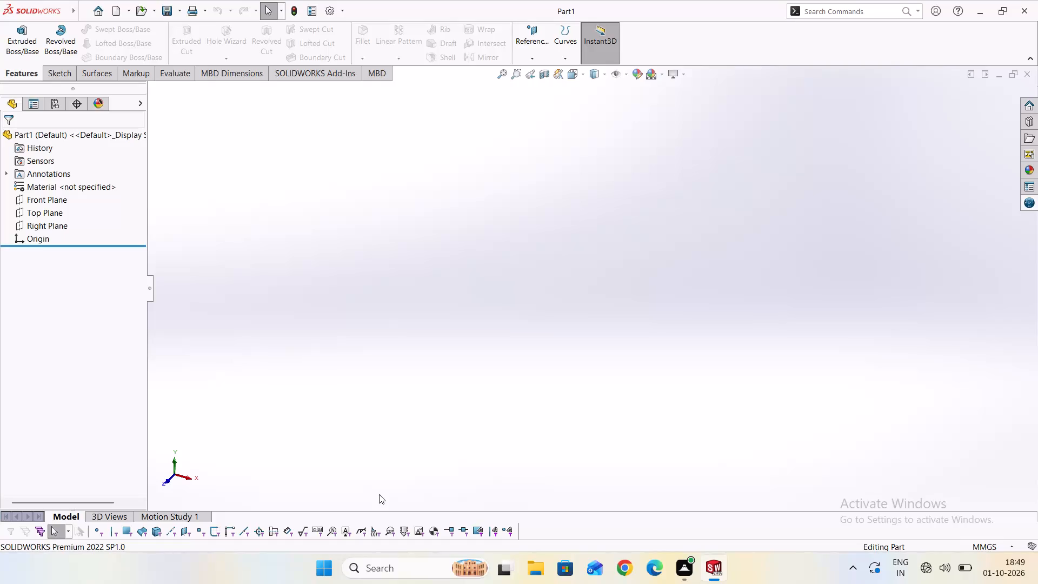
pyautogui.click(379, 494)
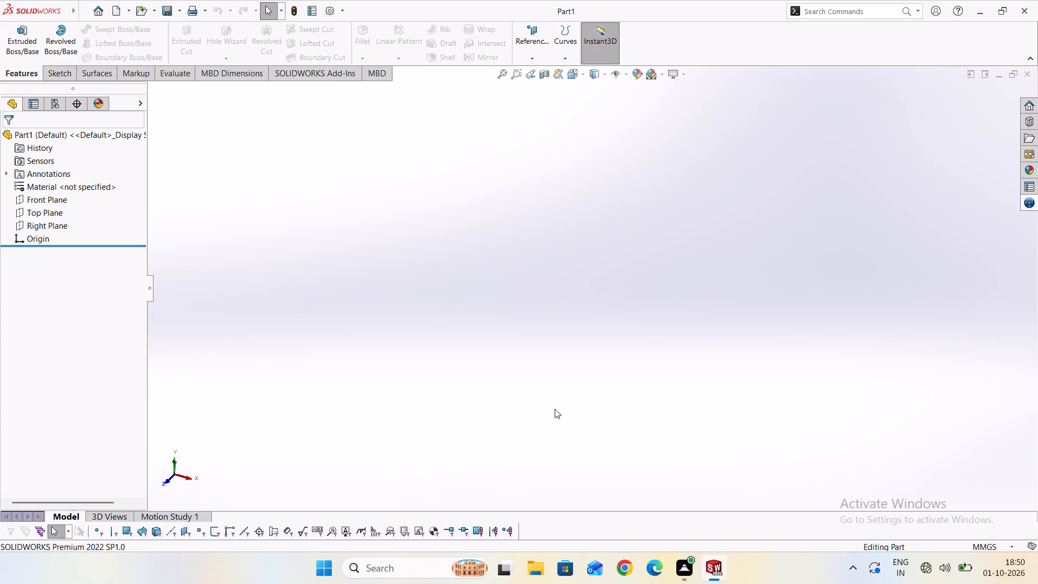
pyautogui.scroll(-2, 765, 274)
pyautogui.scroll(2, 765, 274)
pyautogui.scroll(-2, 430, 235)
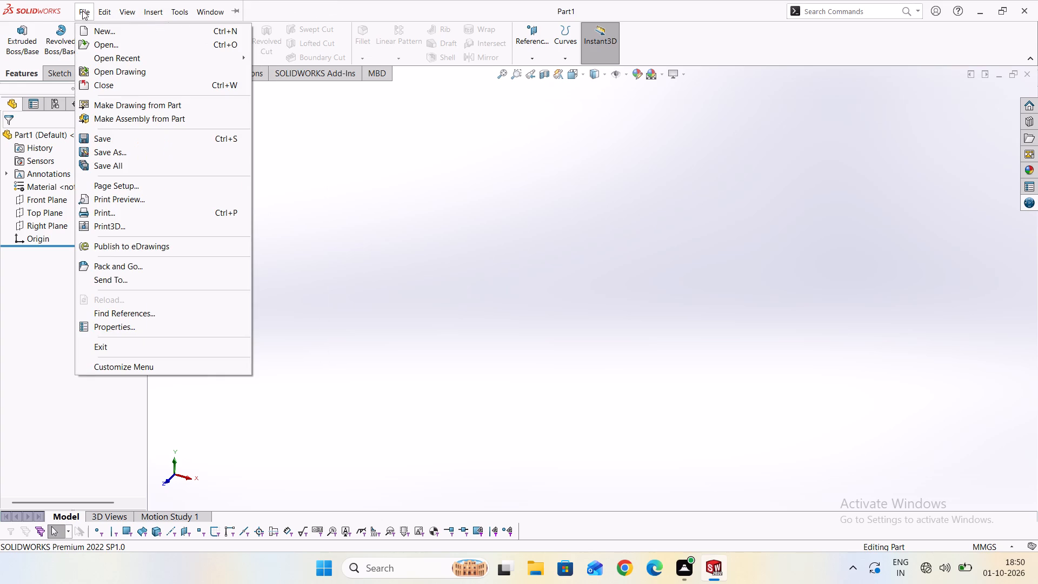
# Create another new blank part document.
pyautogui.click(98, 29)
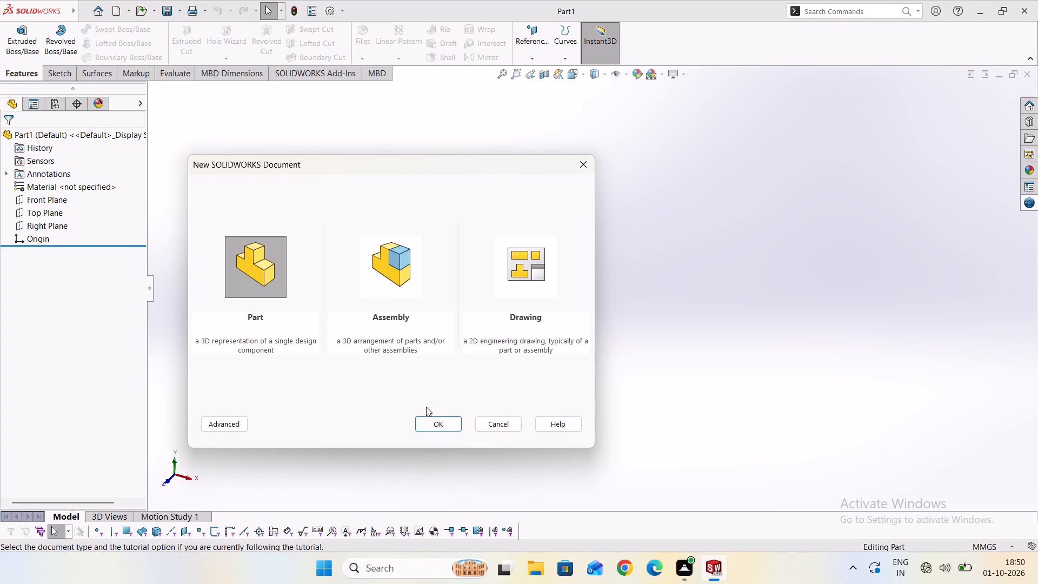
pyautogui.click(435, 422)
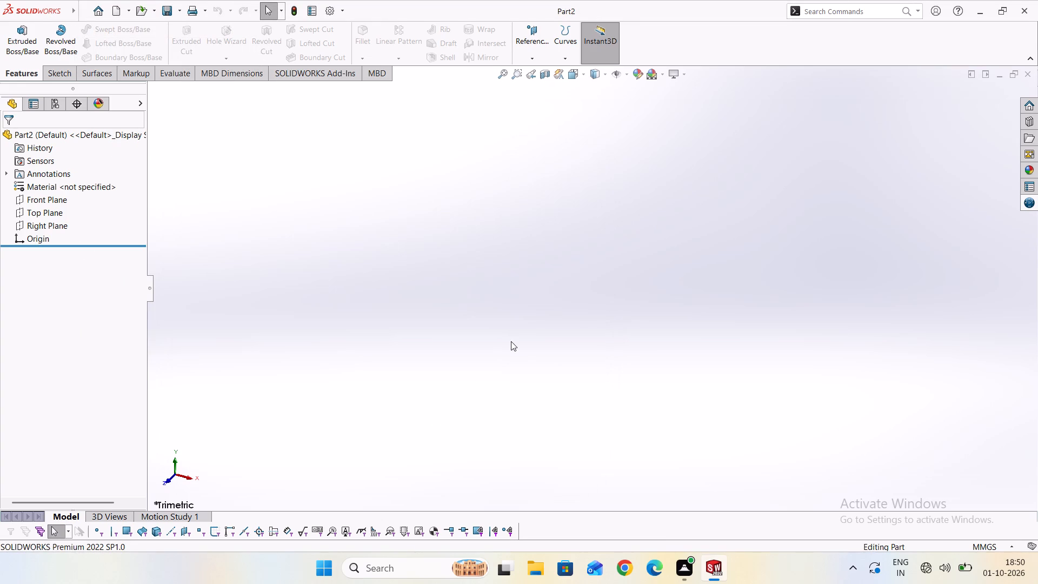
pyautogui.scroll(-2, 511, 341)
pyautogui.click(103, 9)
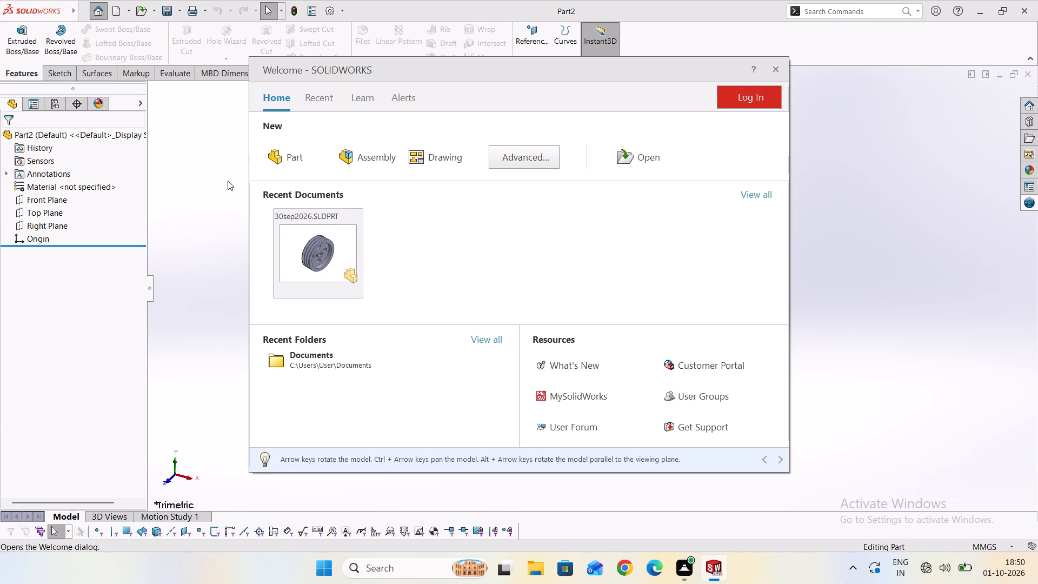
pyautogui.click(782, 75)
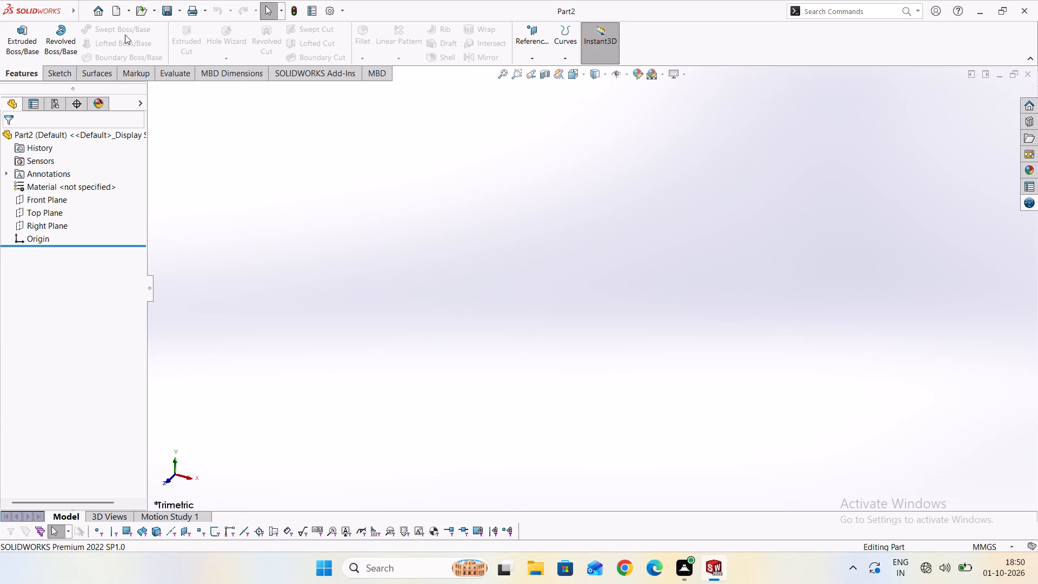
# Start a sketch on the Front Plane and draw a horizontal centerline about 138 mm long through the origin.
pyautogui.click(56, 201)
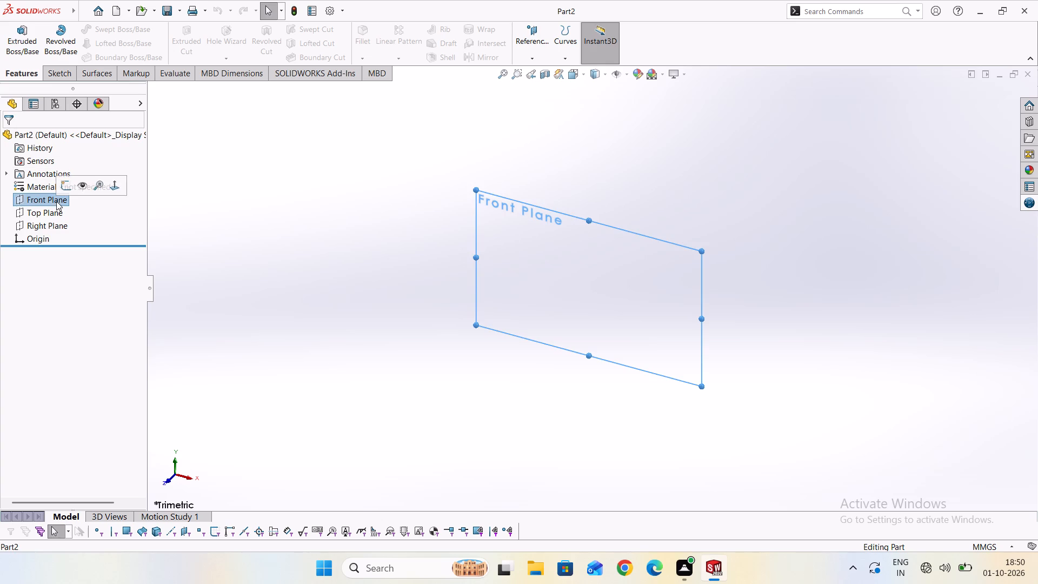
pyautogui.click(57, 77)
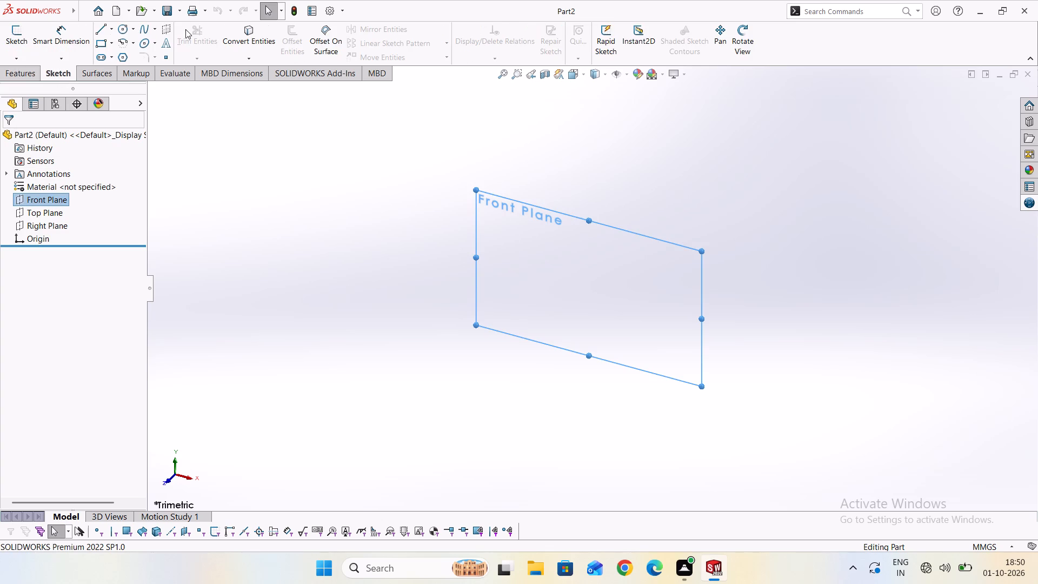
pyautogui.click(111, 29)
pyautogui.click(119, 55)
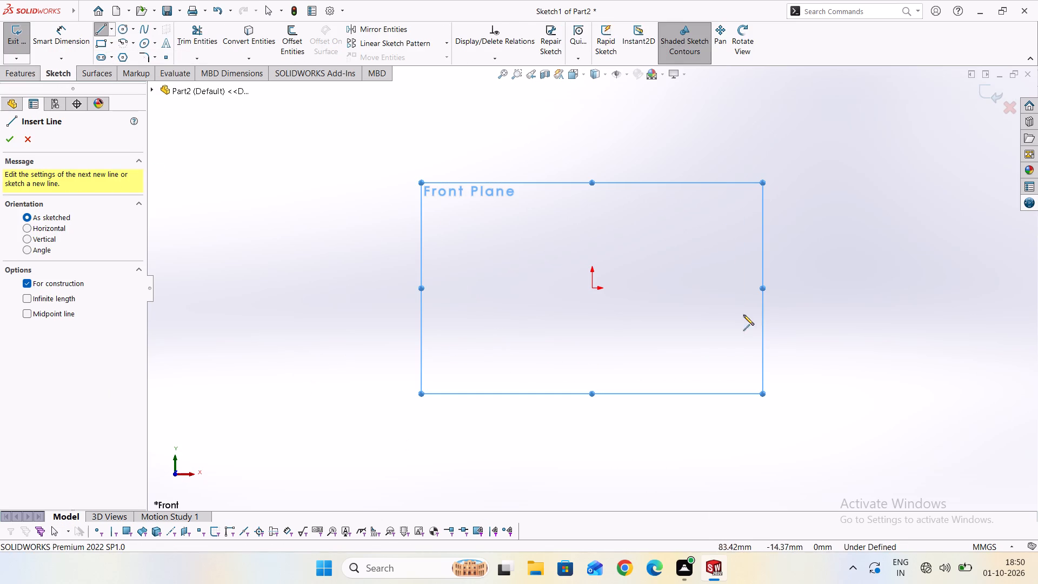
pyautogui.scroll(-1, 688, 250)
pyautogui.click(699, 288)
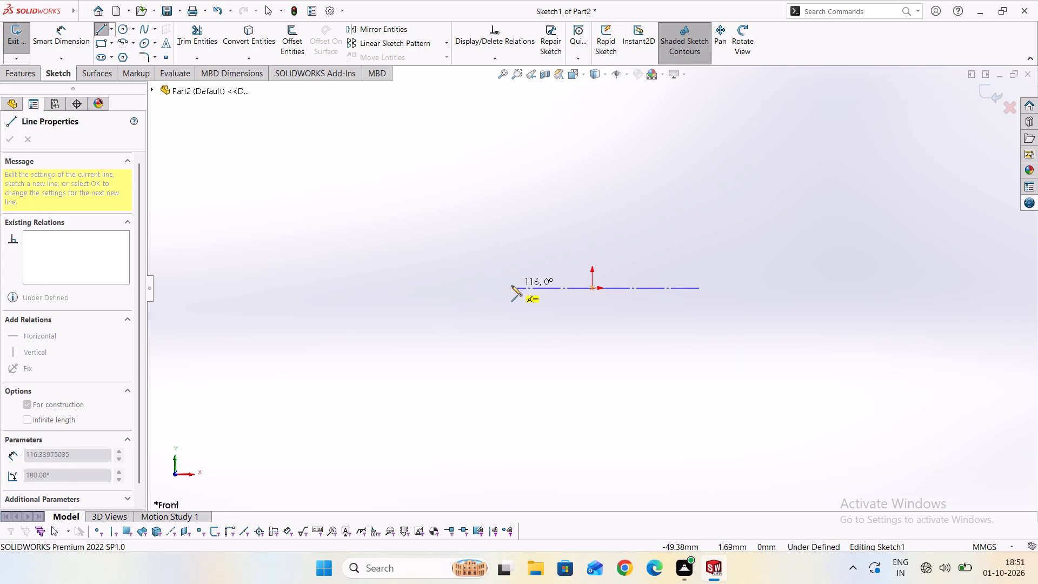
pyautogui.click(478, 288)
pyautogui.press('Escape')
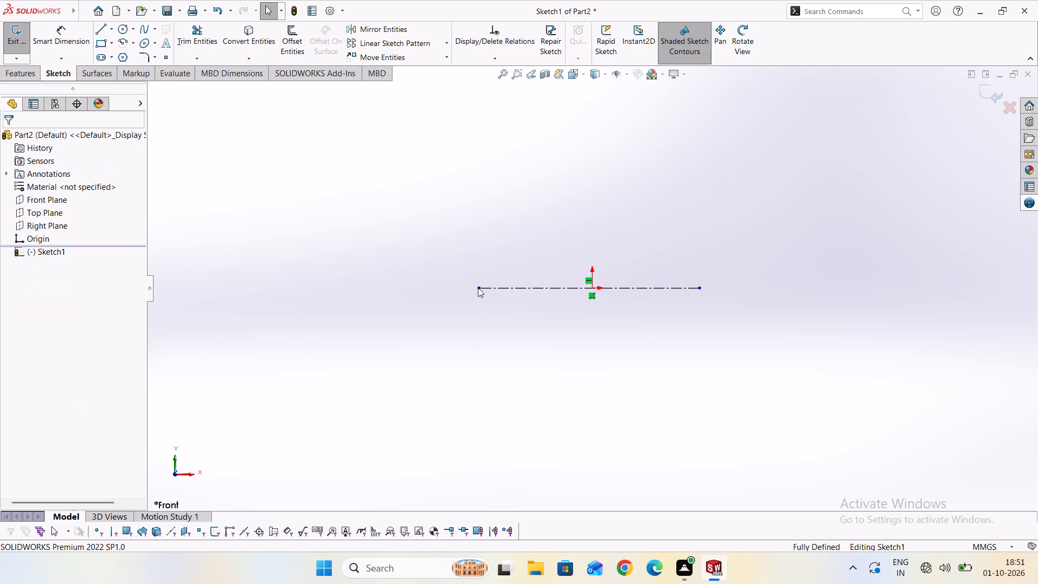
# Draw a vertical centerline through the origin, extending above and below the horizontal centerline.
pyautogui.click(110, 32)
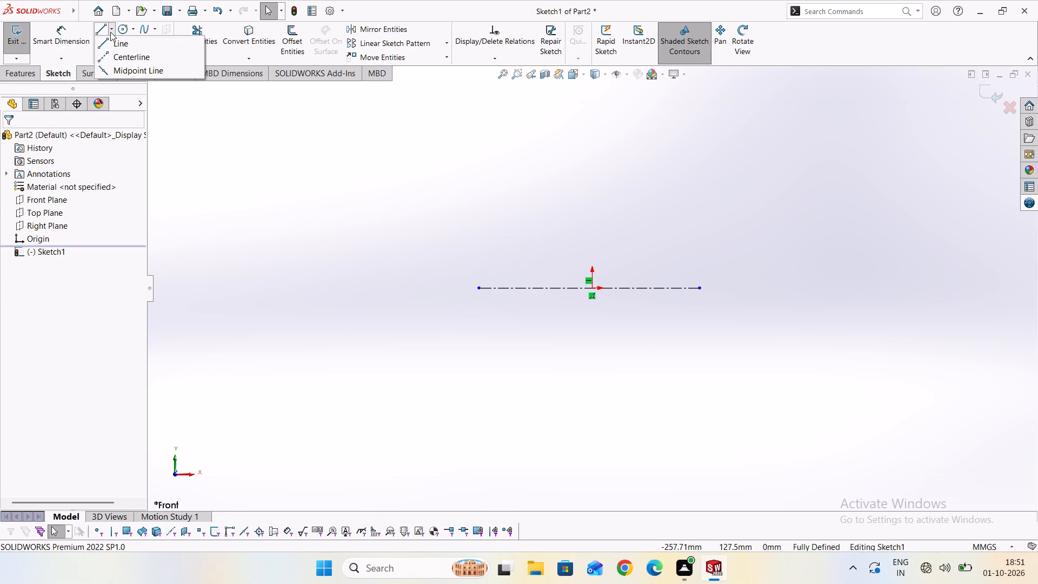
pyautogui.click(124, 61)
pyautogui.click(594, 400)
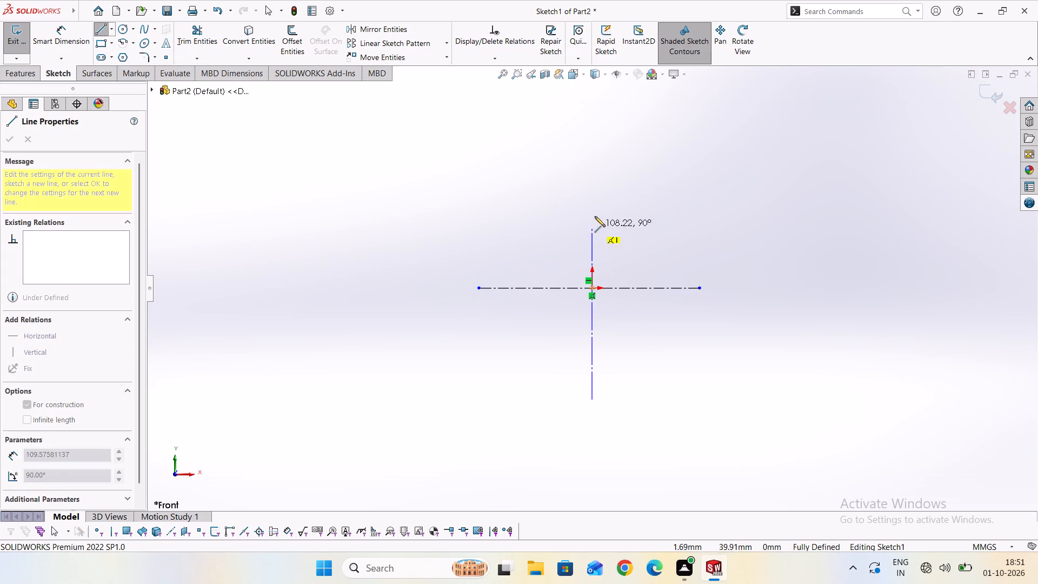
pyautogui.click(593, 154)
pyautogui.press('Escape')
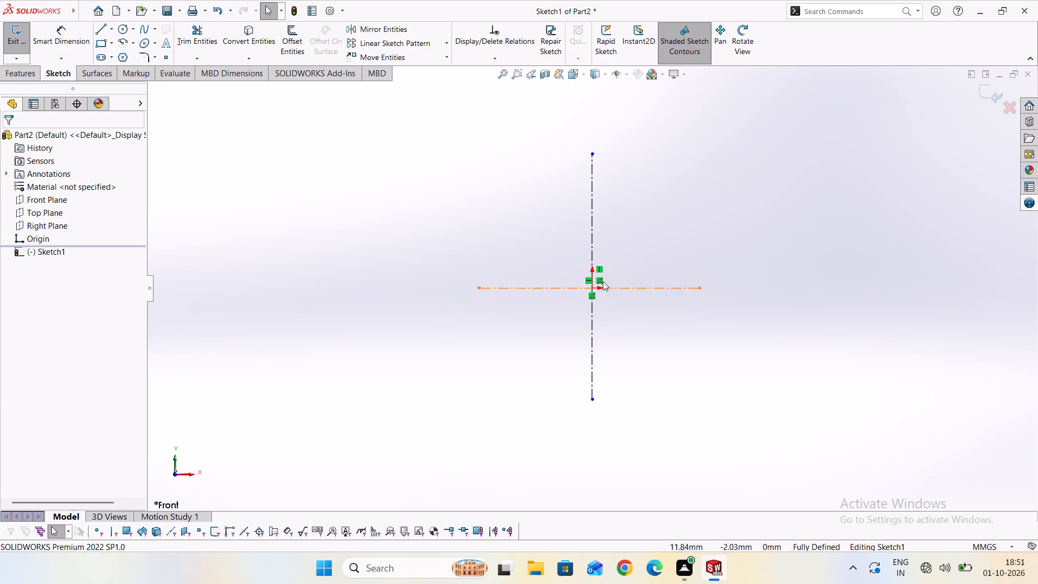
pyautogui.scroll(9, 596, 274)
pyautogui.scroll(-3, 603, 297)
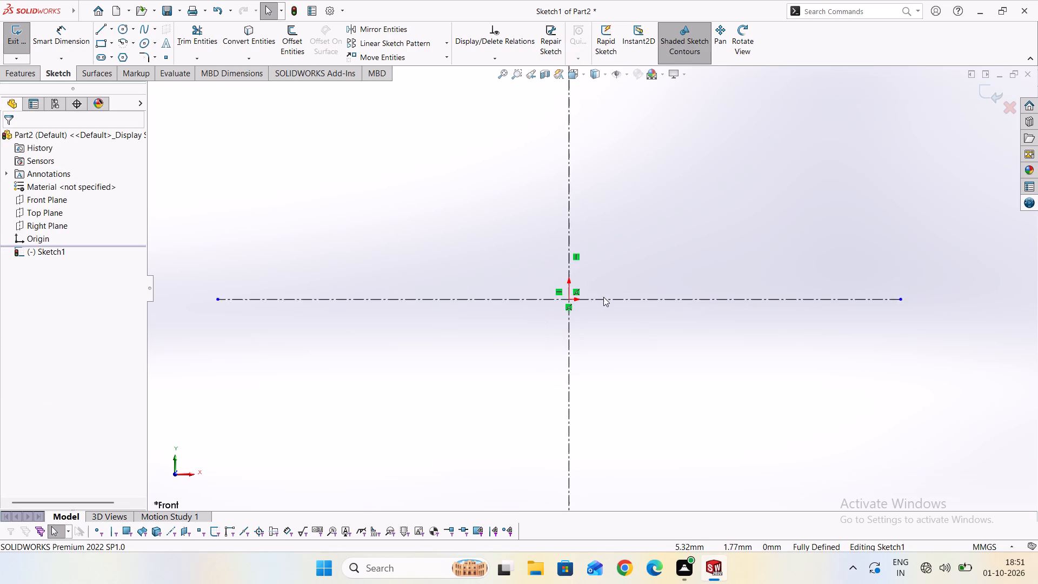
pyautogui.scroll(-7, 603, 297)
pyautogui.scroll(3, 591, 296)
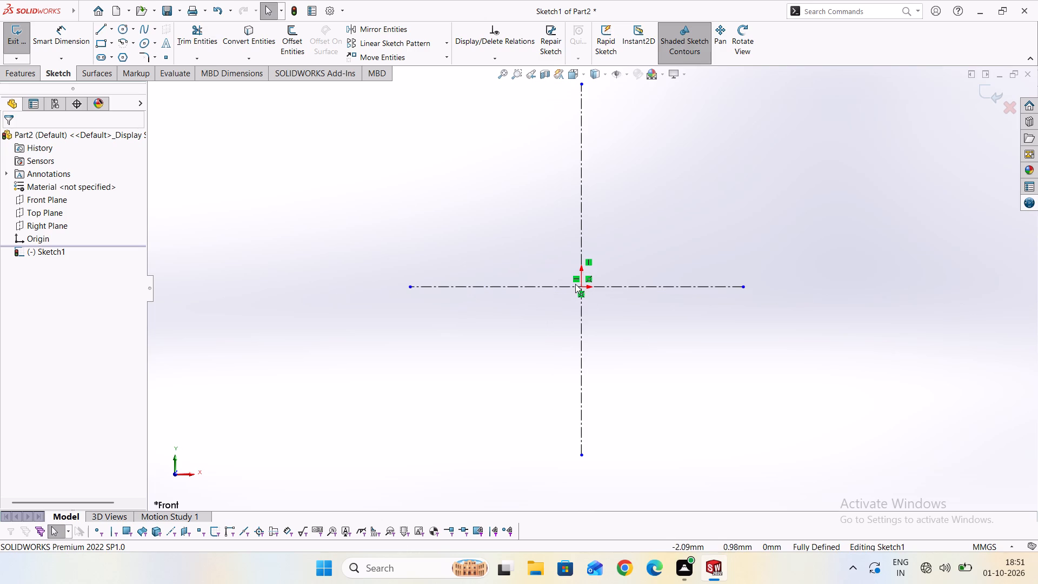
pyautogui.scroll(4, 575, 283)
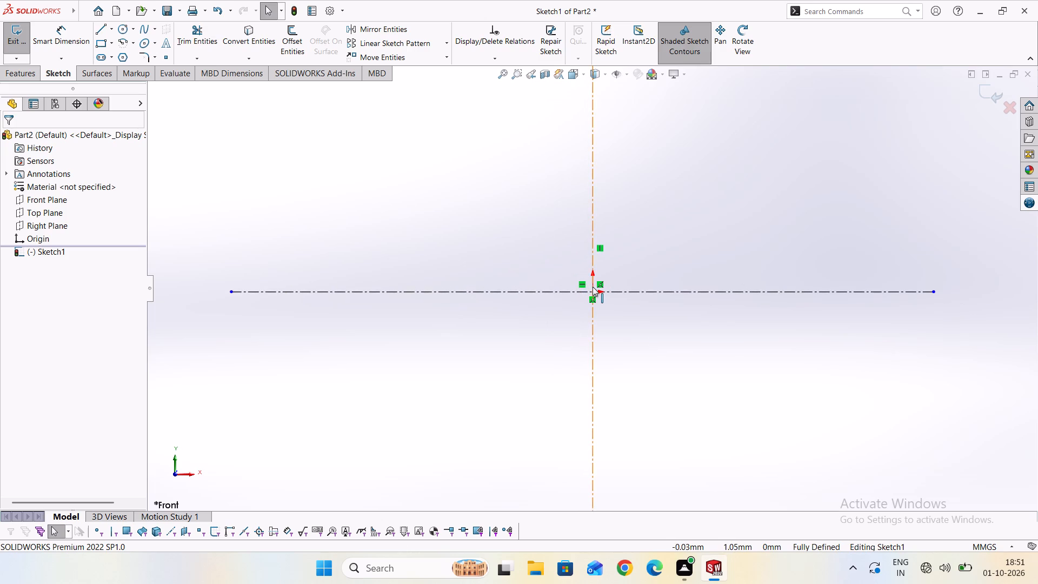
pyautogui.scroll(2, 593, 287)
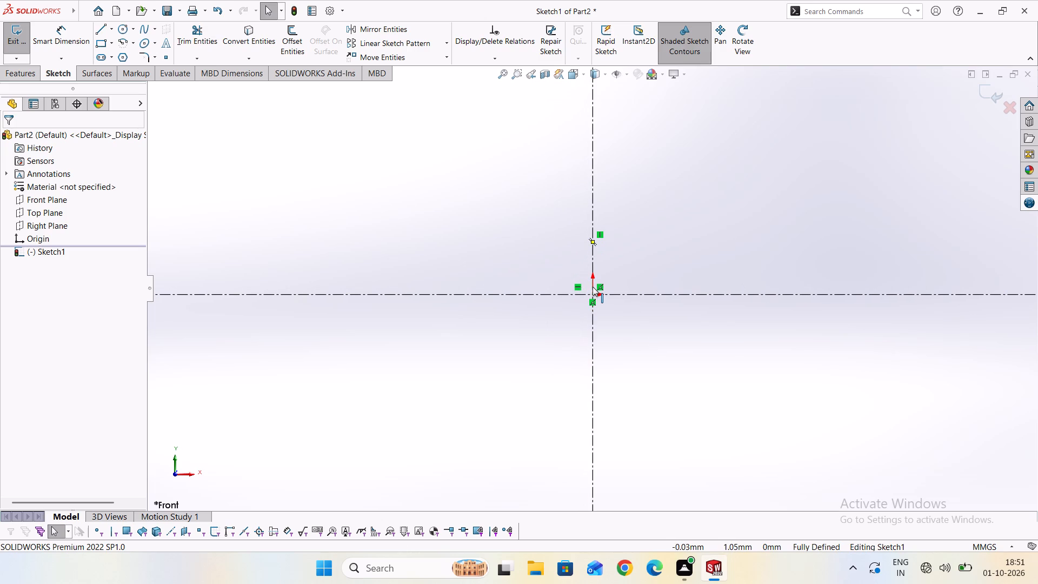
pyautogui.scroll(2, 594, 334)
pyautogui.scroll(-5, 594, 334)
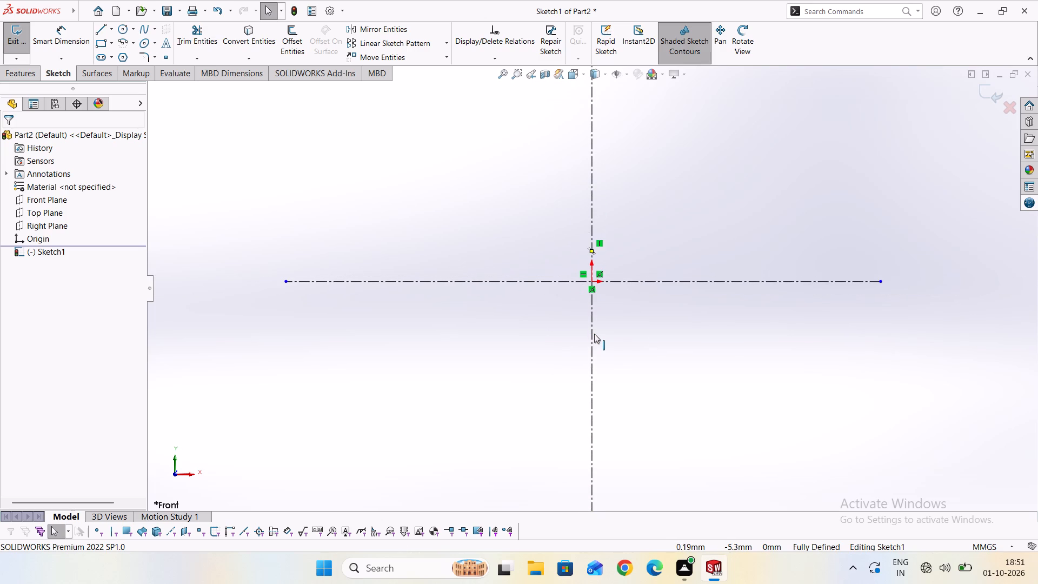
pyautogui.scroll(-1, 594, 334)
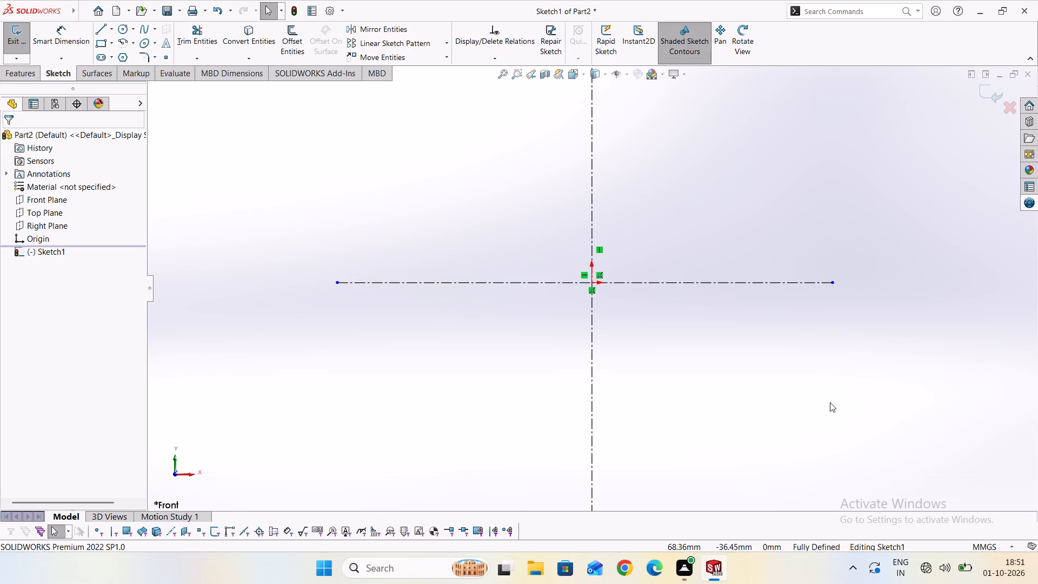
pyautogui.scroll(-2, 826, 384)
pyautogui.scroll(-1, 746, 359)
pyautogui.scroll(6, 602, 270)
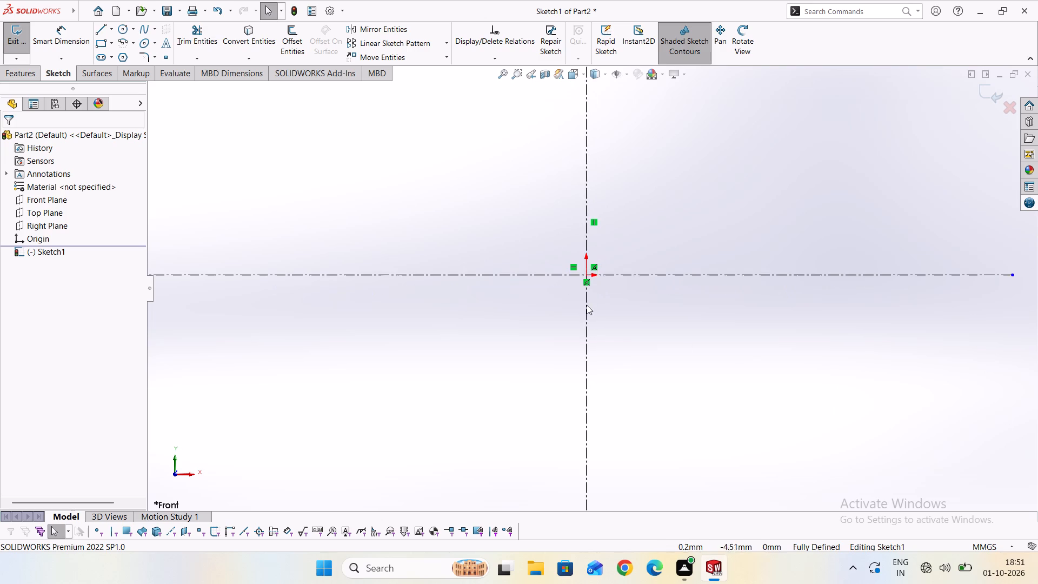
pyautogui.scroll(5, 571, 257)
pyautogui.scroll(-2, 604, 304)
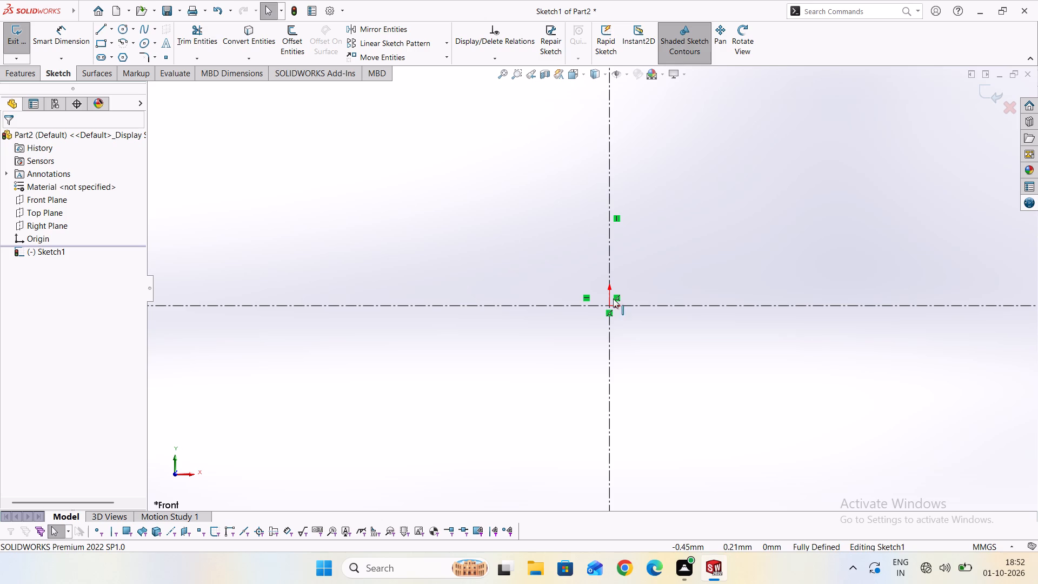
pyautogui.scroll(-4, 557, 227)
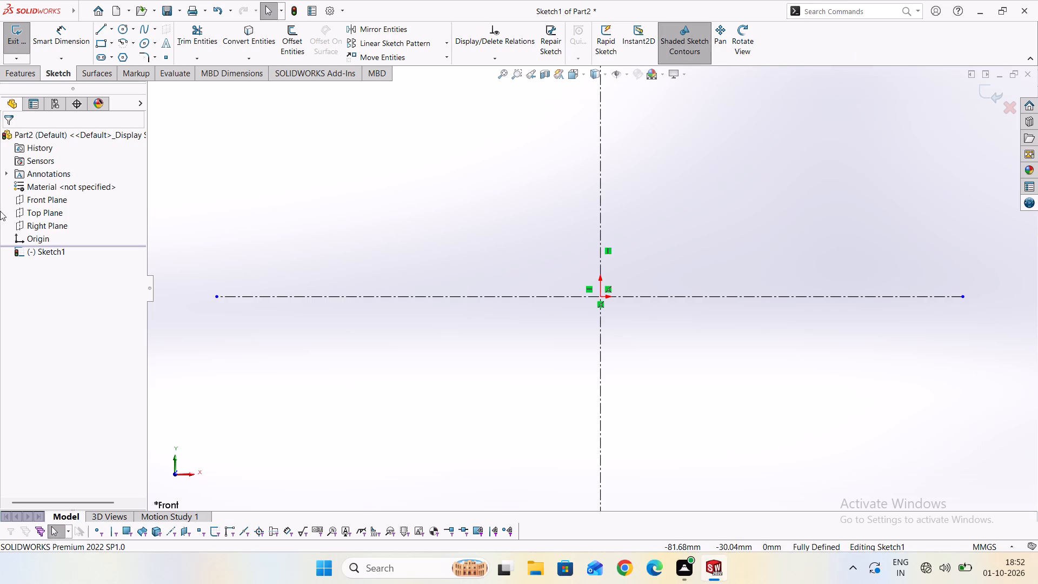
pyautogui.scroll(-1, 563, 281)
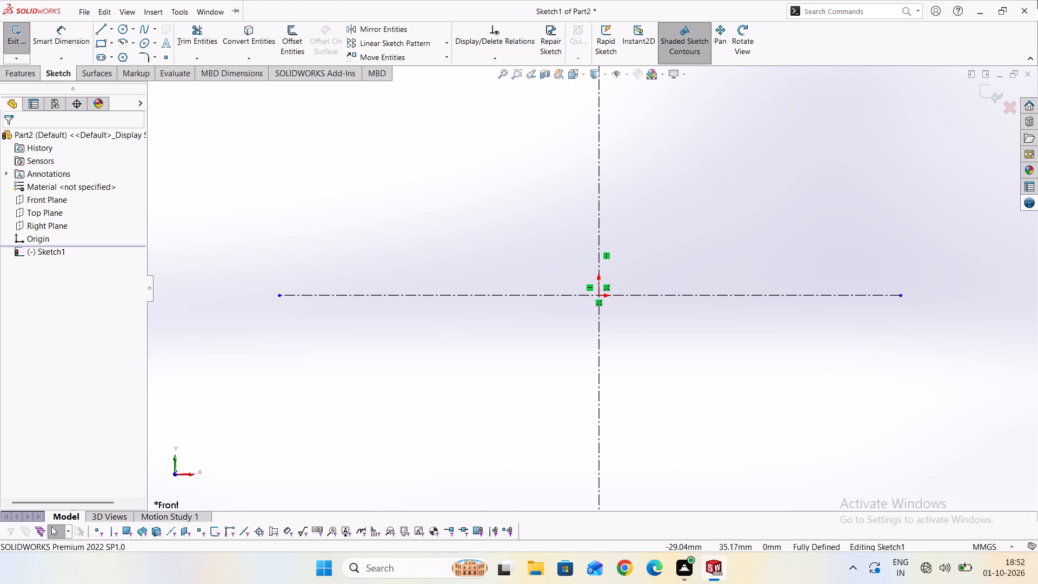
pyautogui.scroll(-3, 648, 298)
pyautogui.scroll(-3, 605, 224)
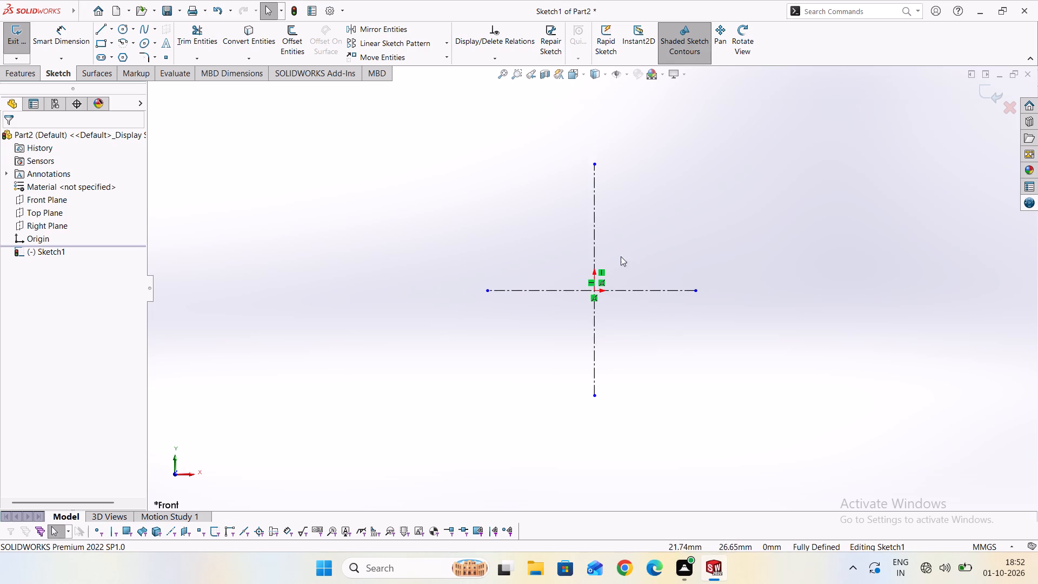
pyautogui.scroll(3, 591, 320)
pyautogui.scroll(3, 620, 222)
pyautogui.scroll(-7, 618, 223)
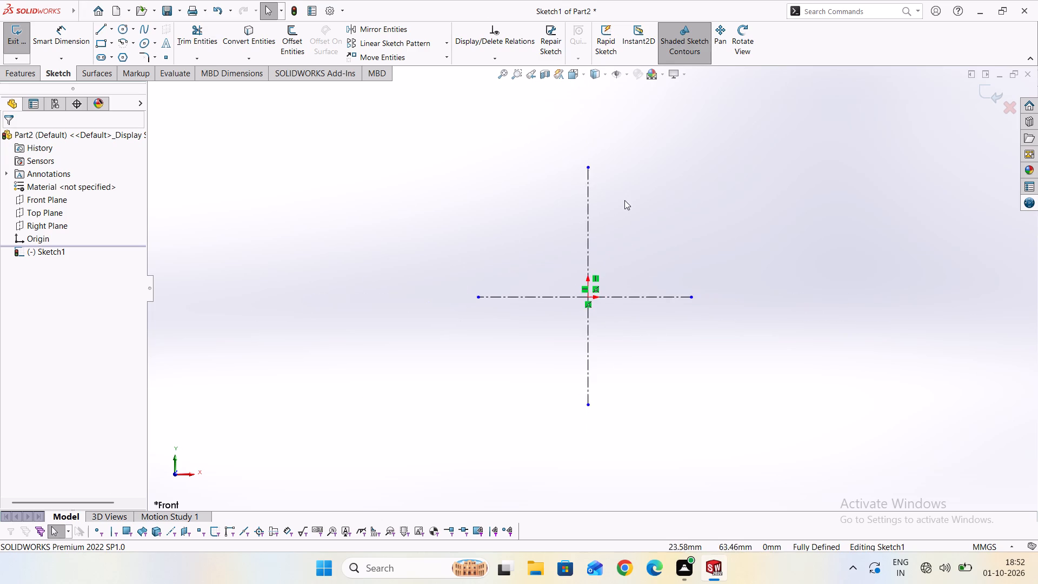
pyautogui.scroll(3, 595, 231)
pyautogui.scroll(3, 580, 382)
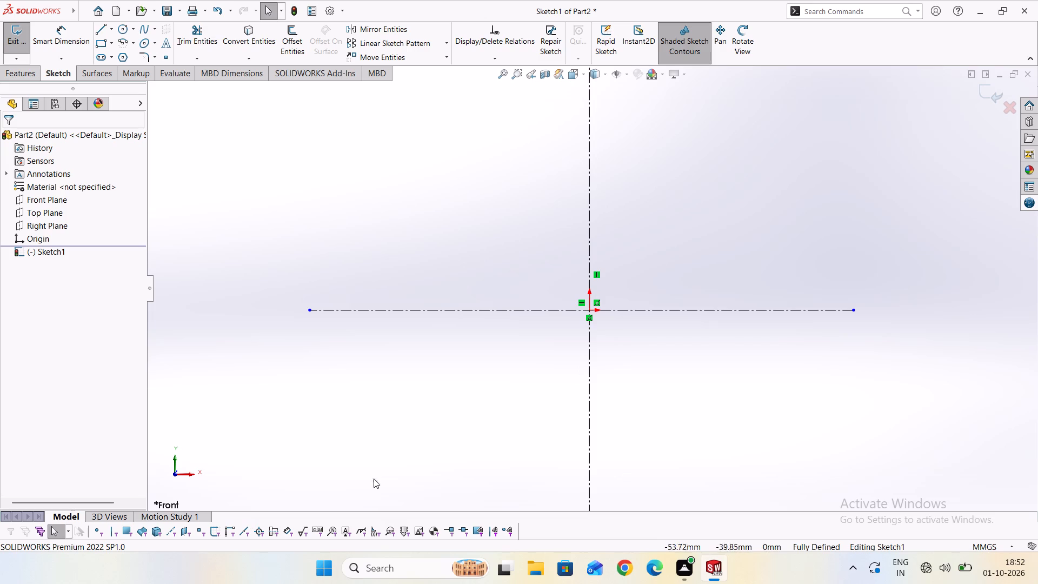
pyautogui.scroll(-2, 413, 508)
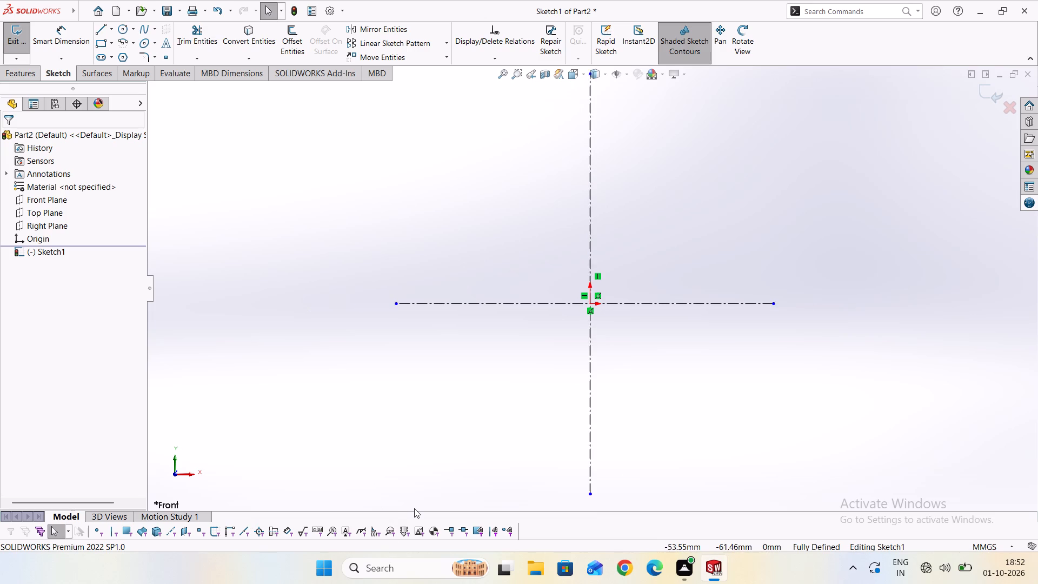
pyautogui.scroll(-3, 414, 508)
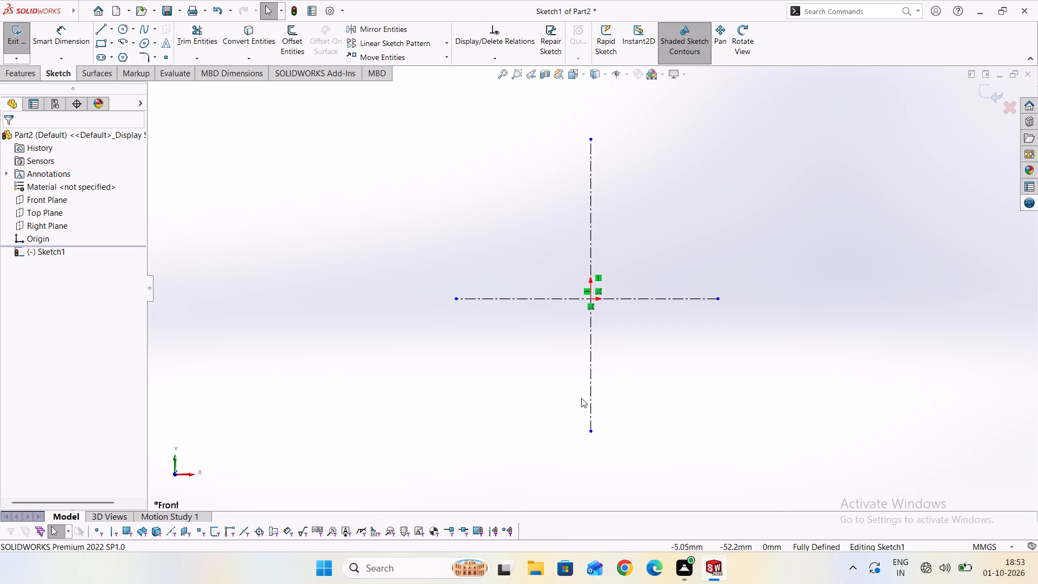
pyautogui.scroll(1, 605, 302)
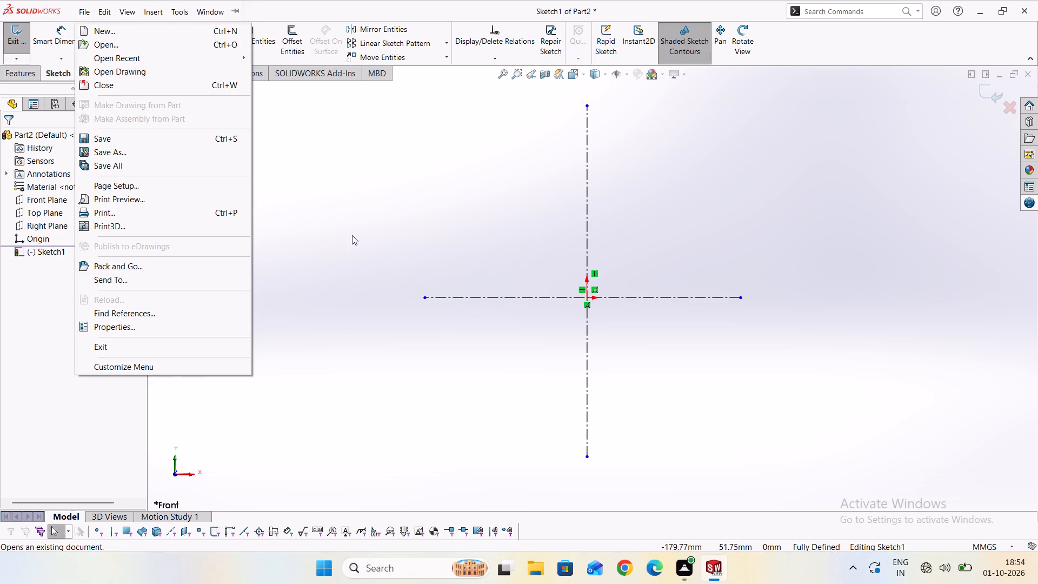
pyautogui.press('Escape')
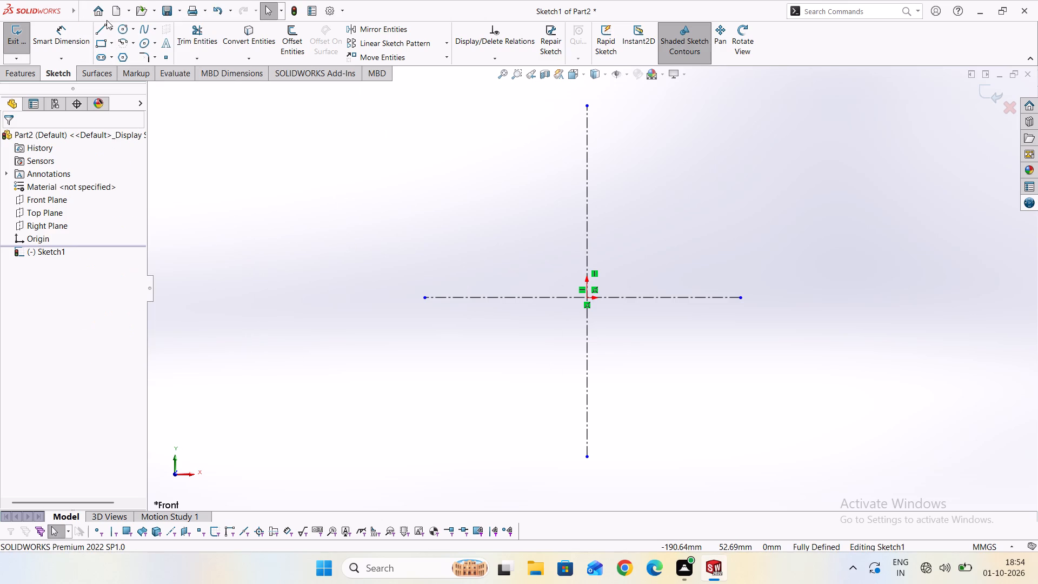
# Start the Line tool for drawing solid profile lines in the Front Plane sketch.
pyautogui.click(104, 25)
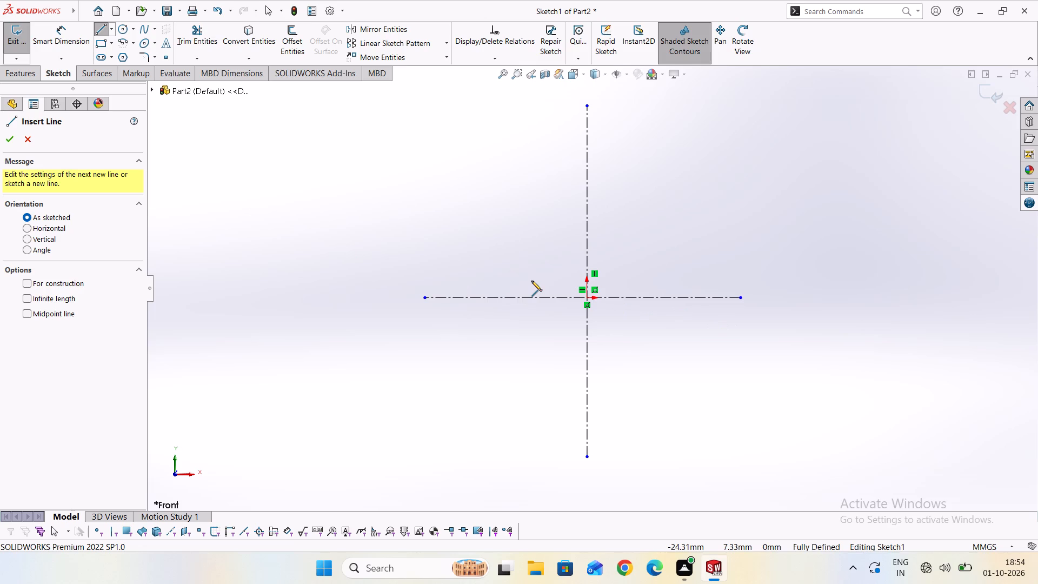
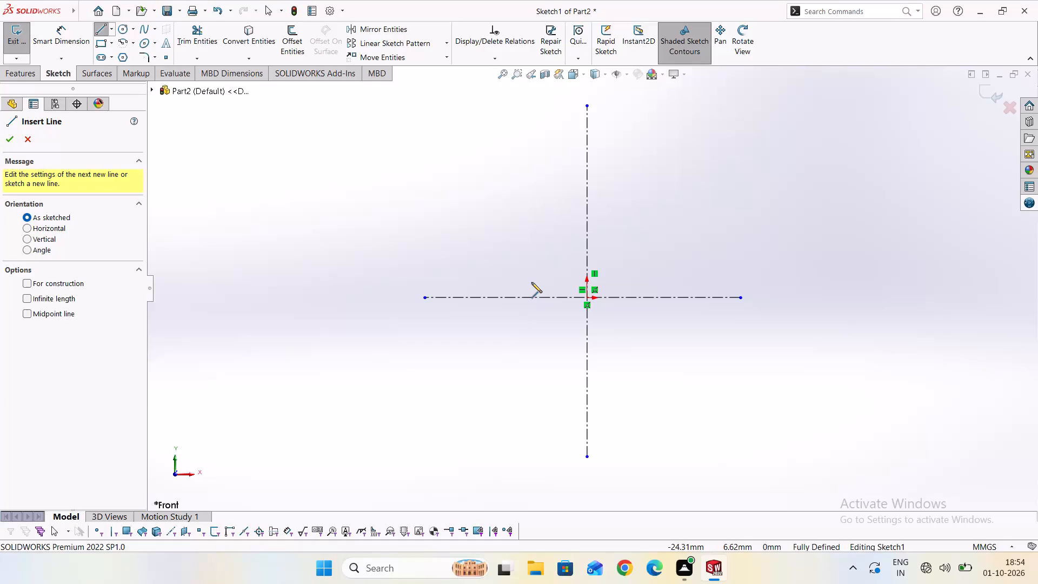
# Sketch a four-step ascending staircase of vertical and horizontal lines above the horizontal centerline, crossing the vertical centerline, with risers about 9 to 11 mm.
pyautogui.click(531, 282)
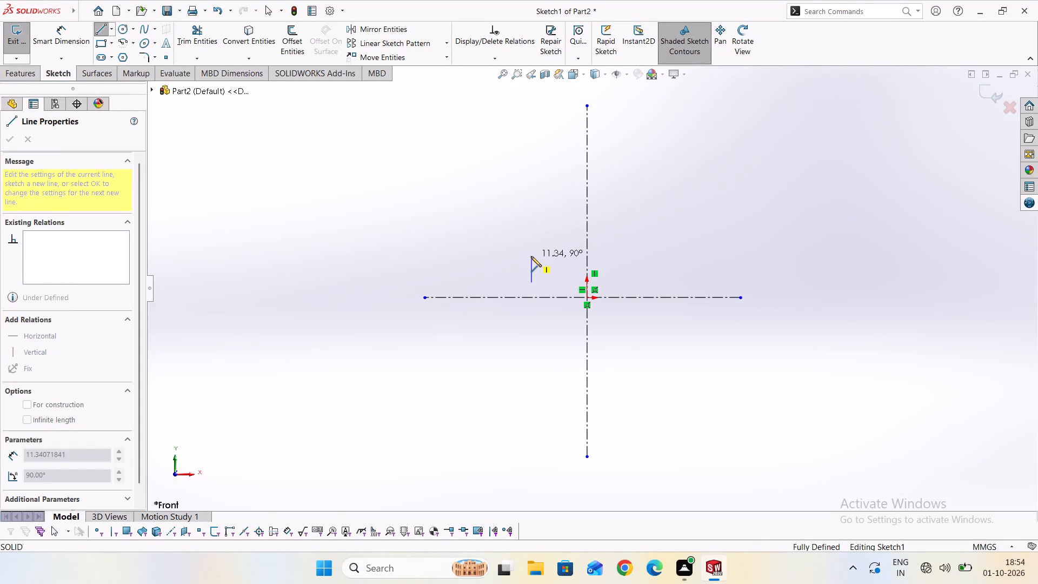
pyautogui.click(531, 257)
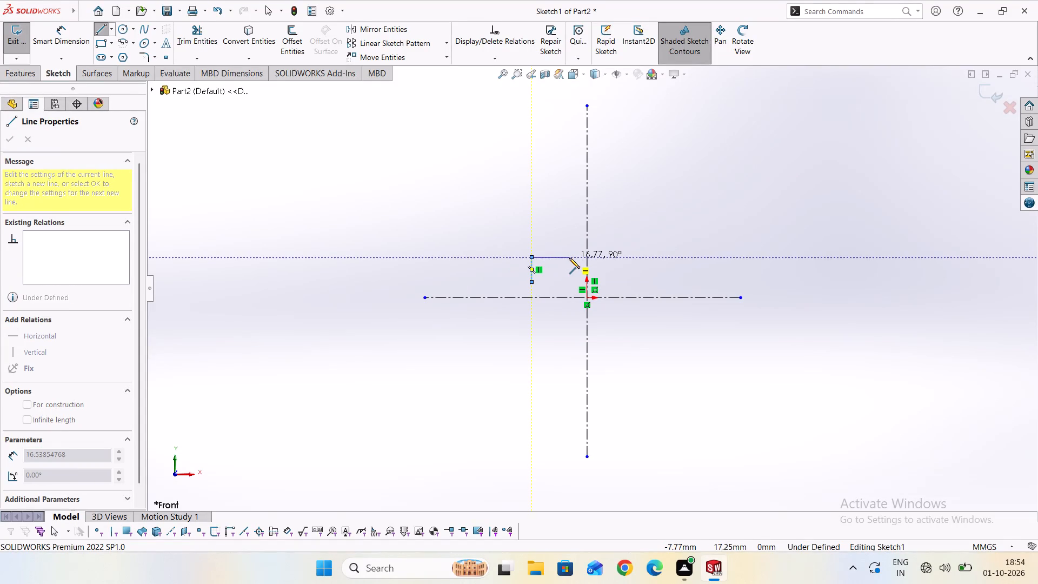
pyautogui.click(569, 258)
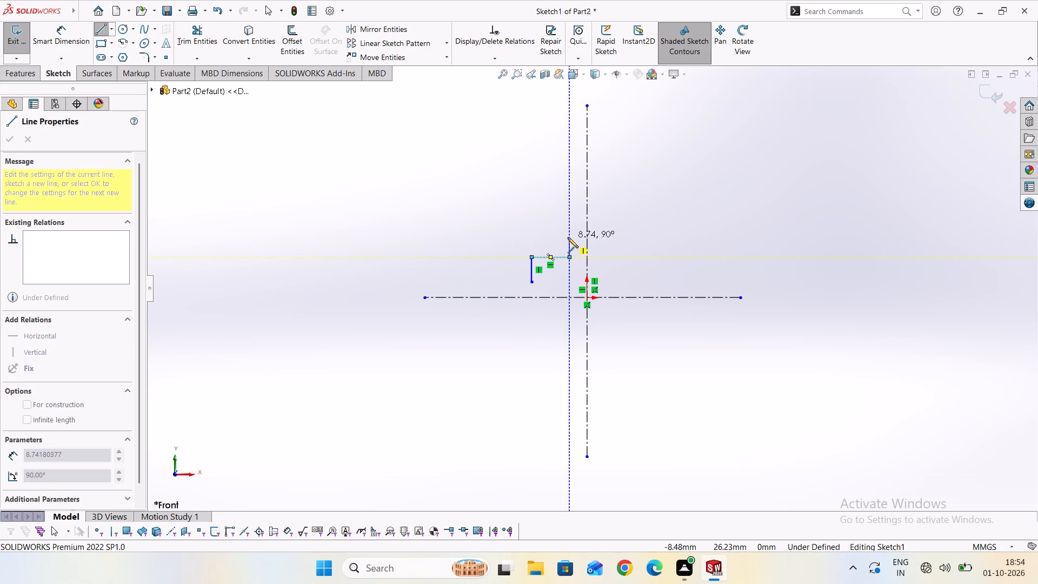
pyautogui.click(568, 237)
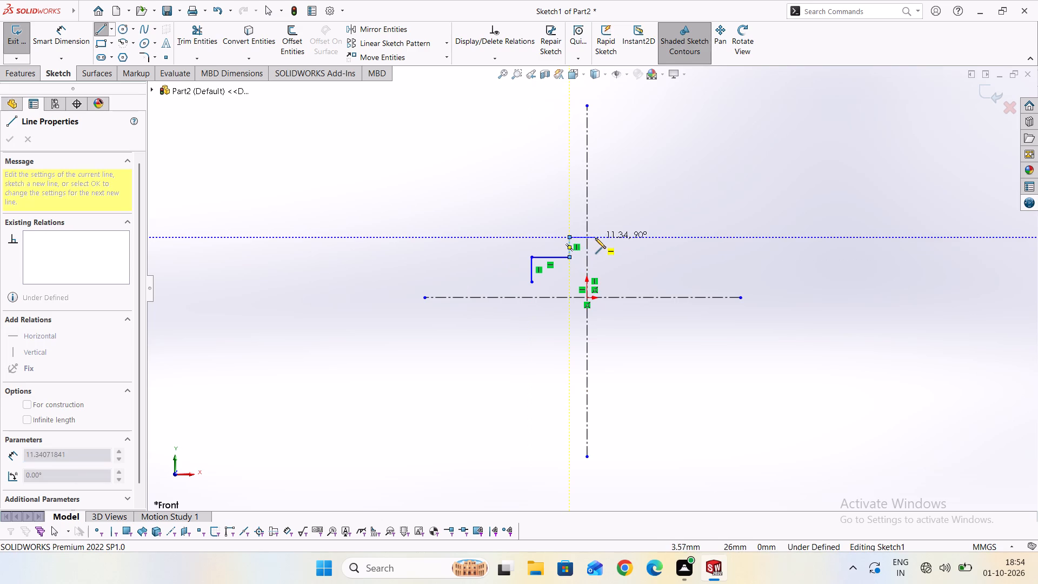
pyautogui.click(603, 238)
pyautogui.click(606, 215)
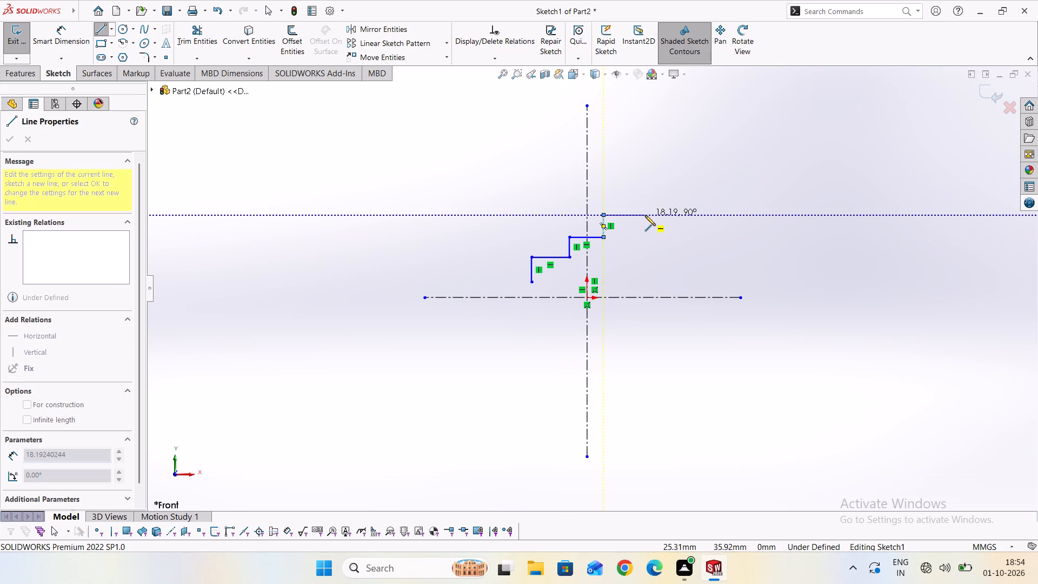
pyautogui.click(646, 215)
pyautogui.click(646, 196)
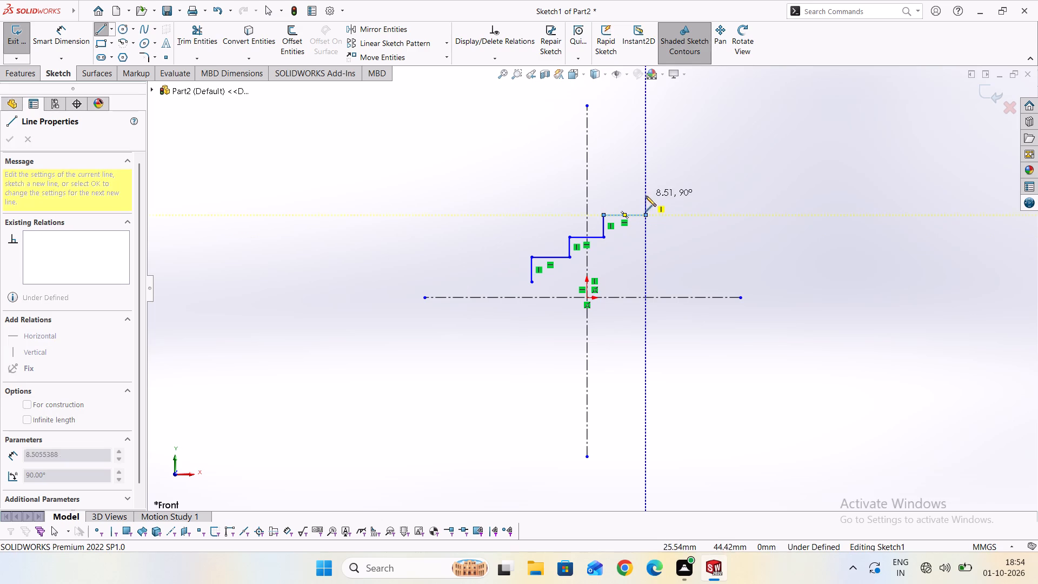
pyautogui.click(693, 193)
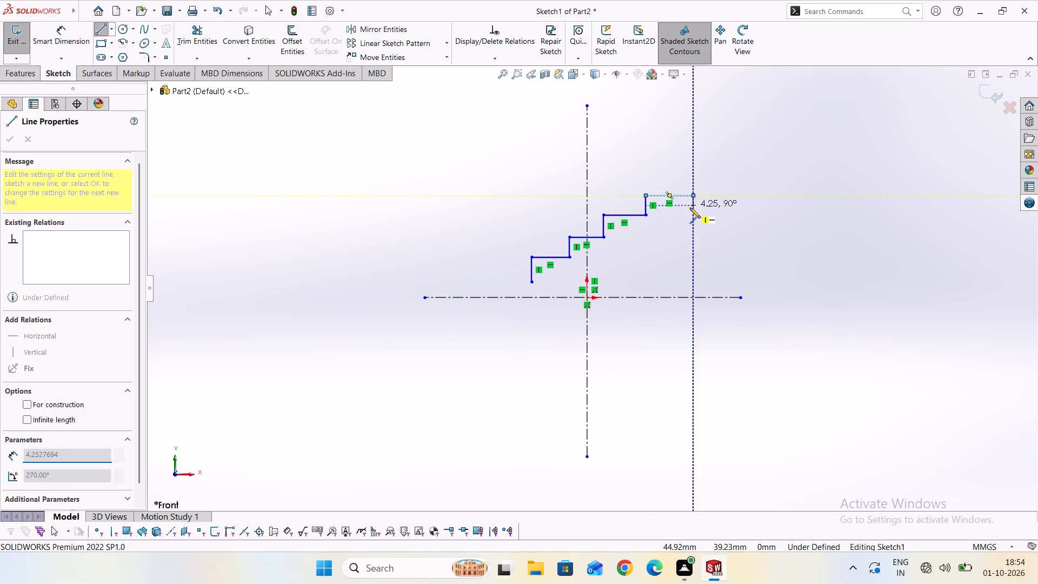
# Draw the staircase's lower outline back down from its upper end, with horizontal runs about 15, 19 and 15 mm long.
pyautogui.click(690, 209)
pyautogui.click(660, 207)
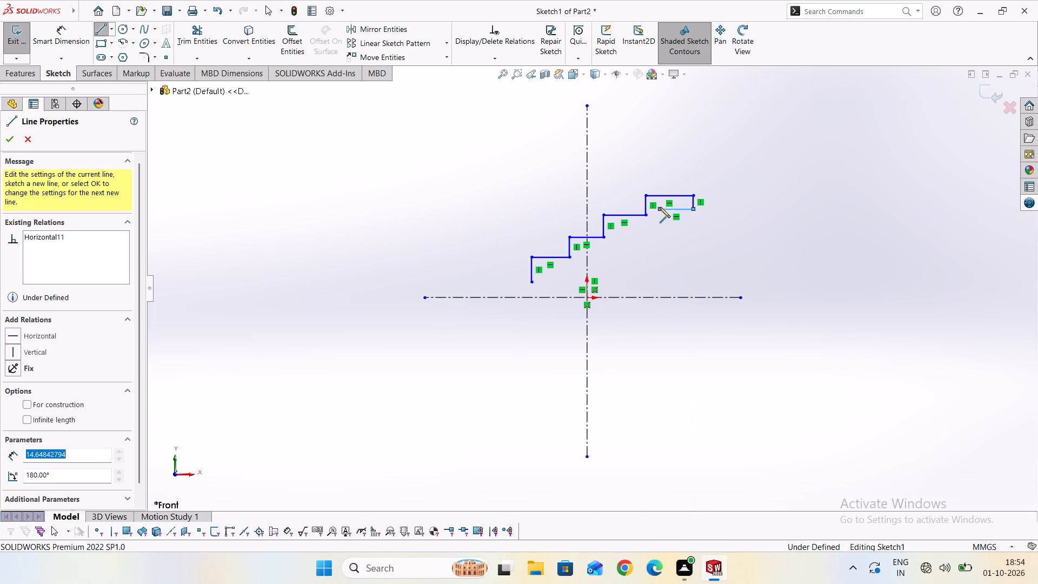
pyautogui.click(658, 224)
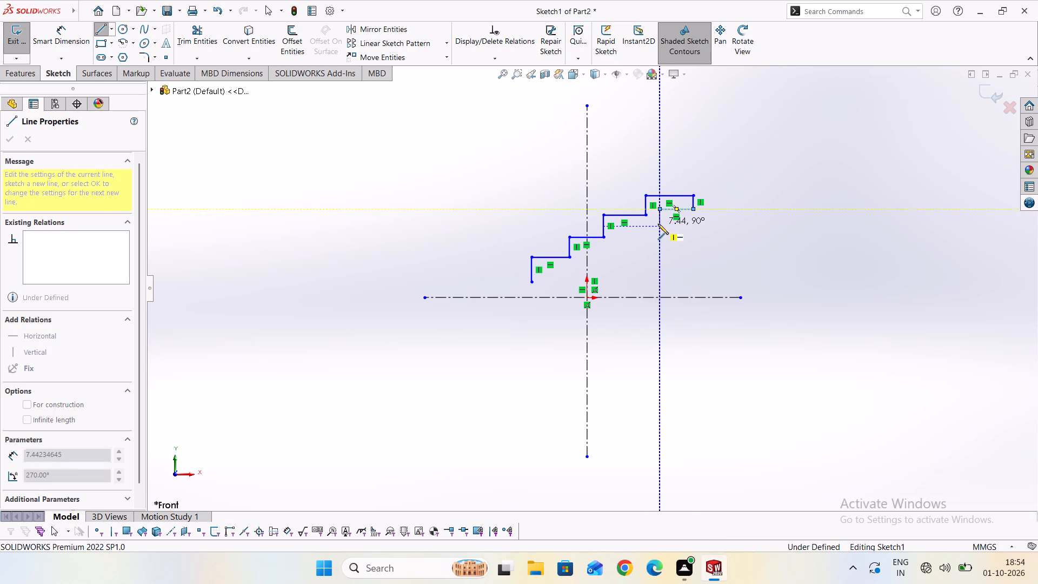
pyautogui.click(616, 225)
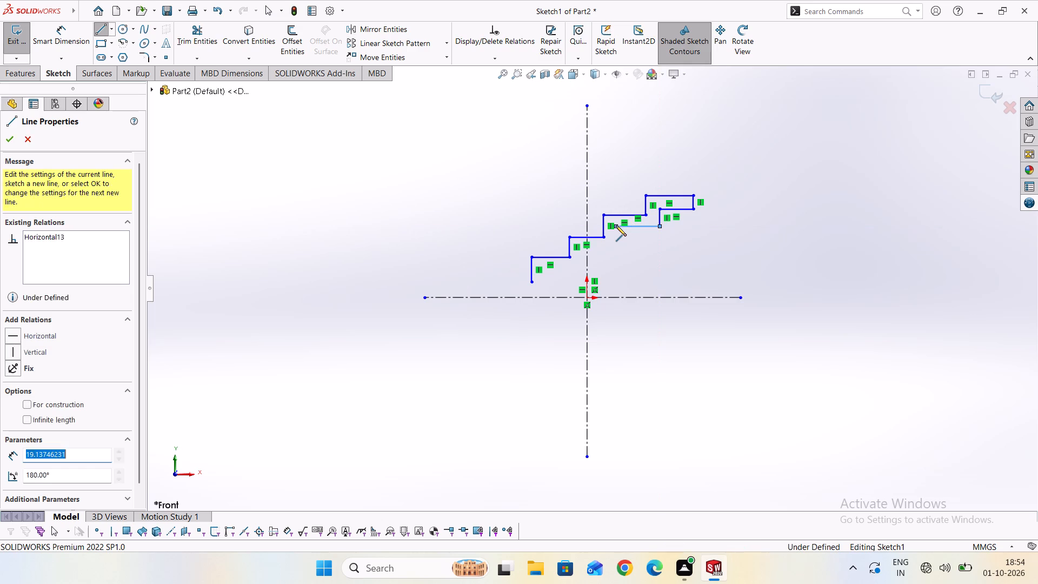
pyautogui.click(617, 254)
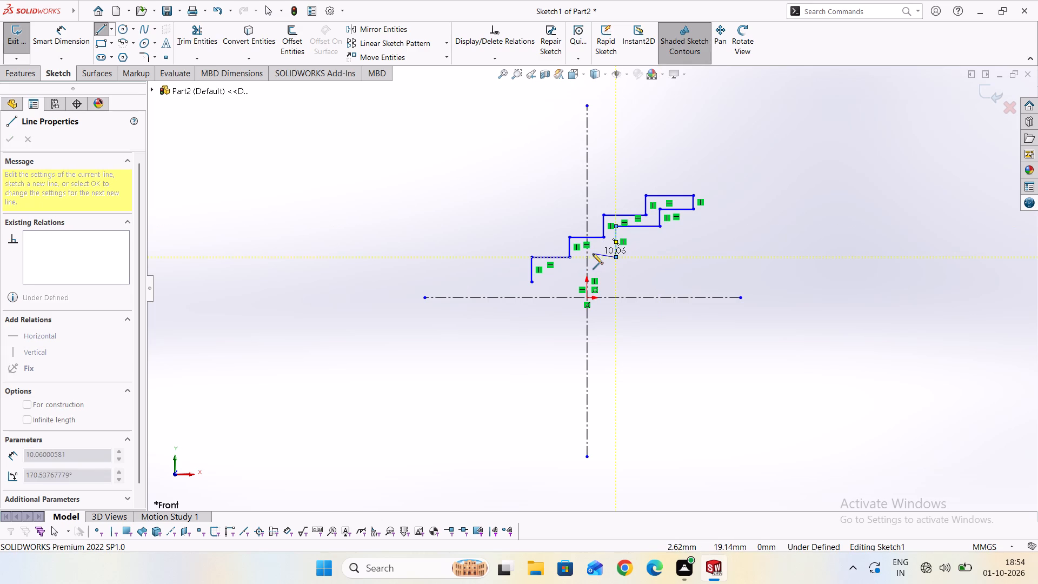
pyautogui.hotkey('ctrl', 'z')
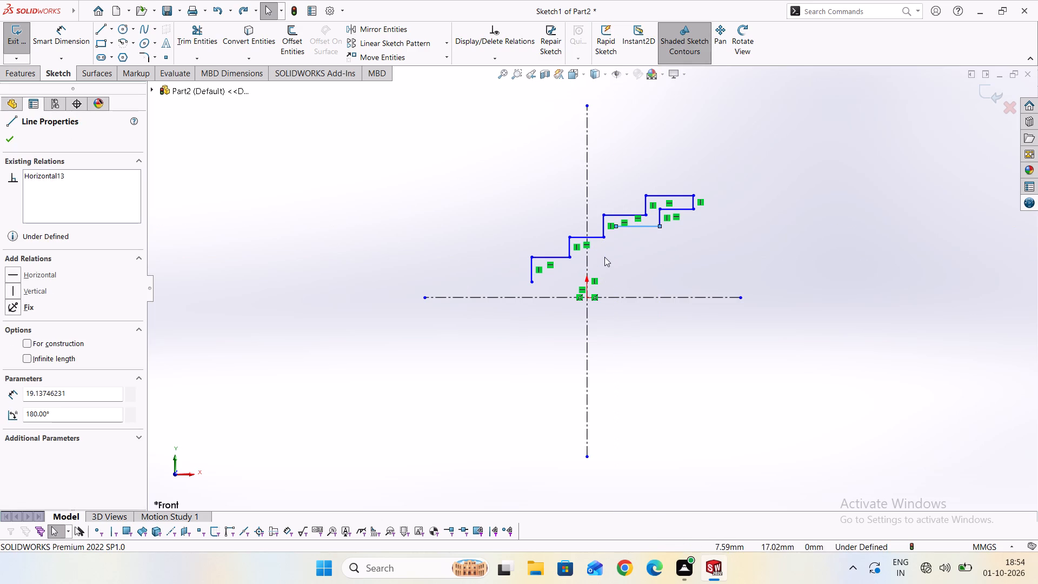
pyautogui.click(103, 33)
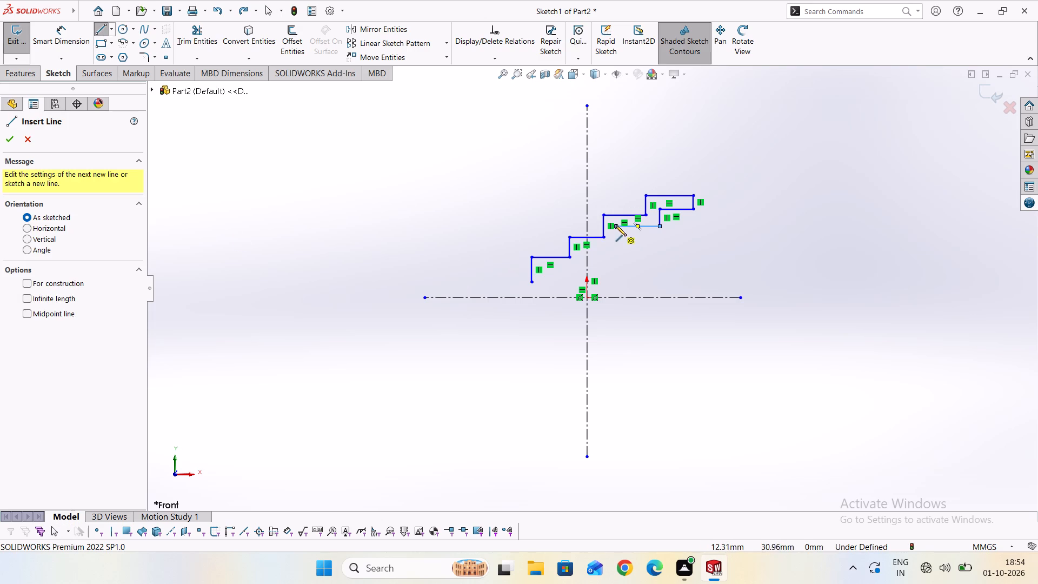
pyautogui.click(616, 225)
pyautogui.click(614, 246)
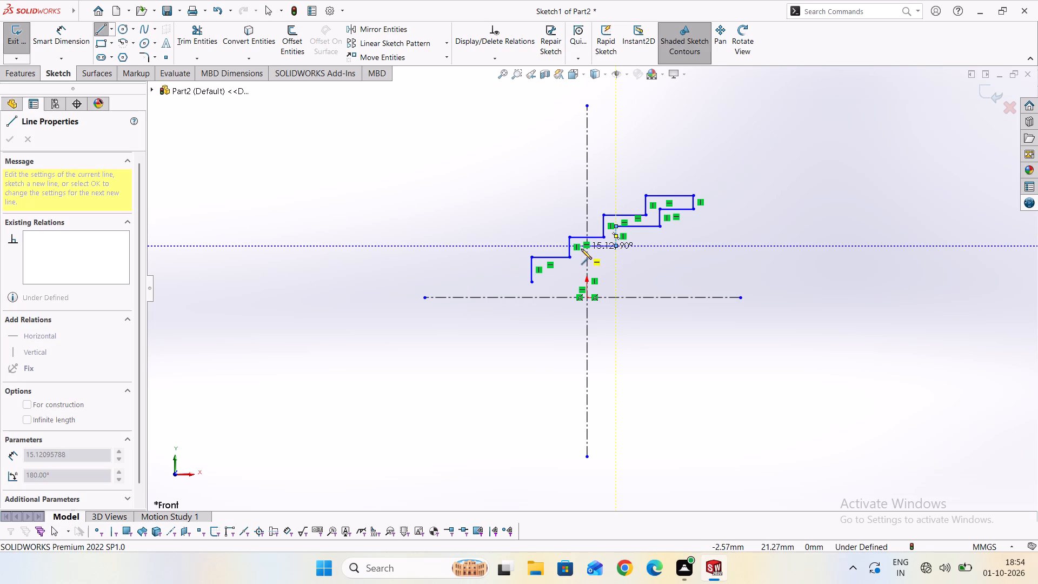
pyautogui.scroll(2, 581, 249)
pyautogui.click(581, 249)
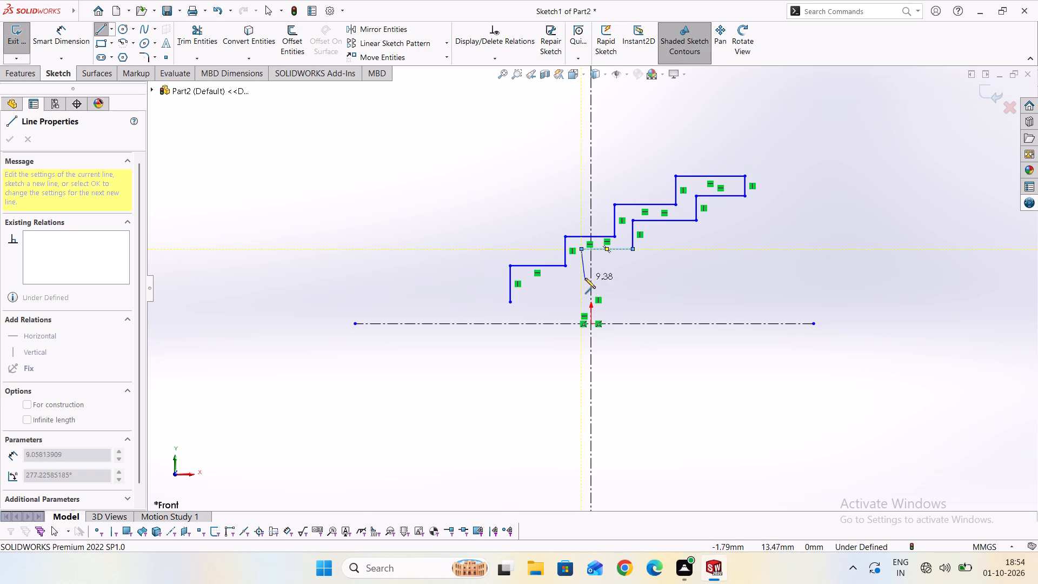
# Close the profile with a base arm: a short drop, a run of about 35 mm, another drop and a 56 mm bottom line to the start point.
pyautogui.click(580, 280)
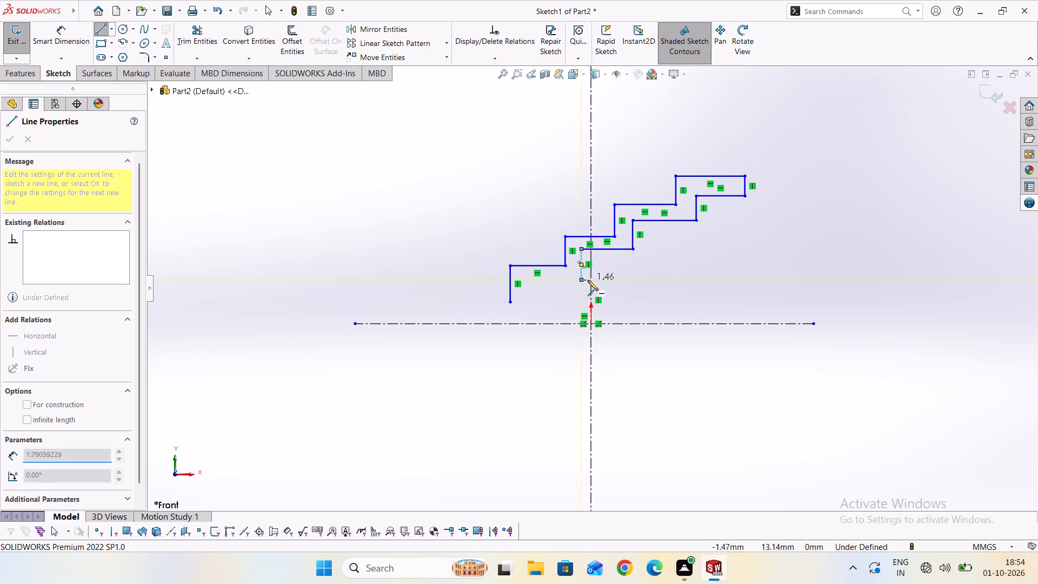
pyautogui.click(694, 277)
pyautogui.click(695, 301)
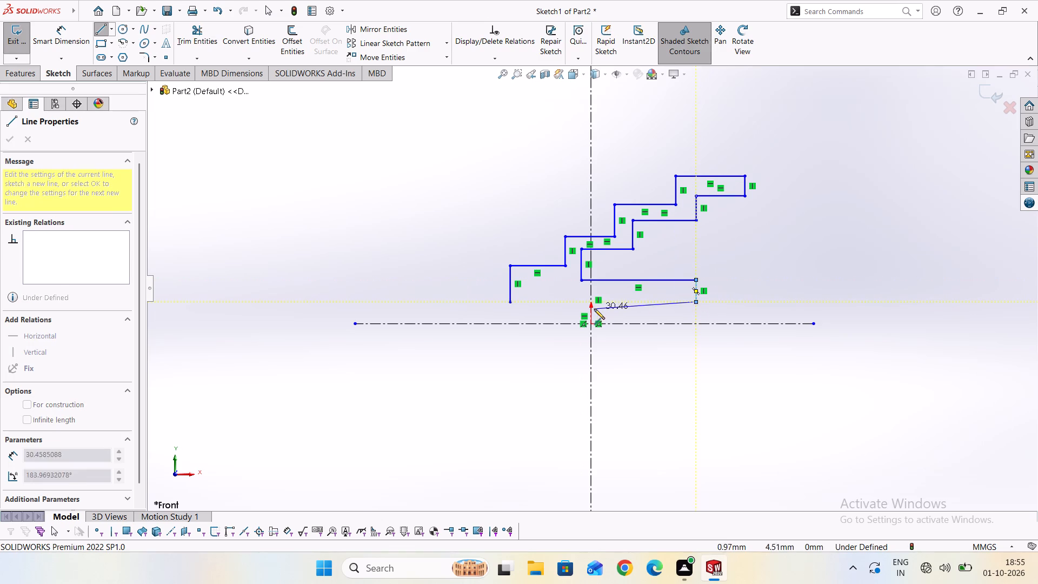
pyautogui.click(510, 302)
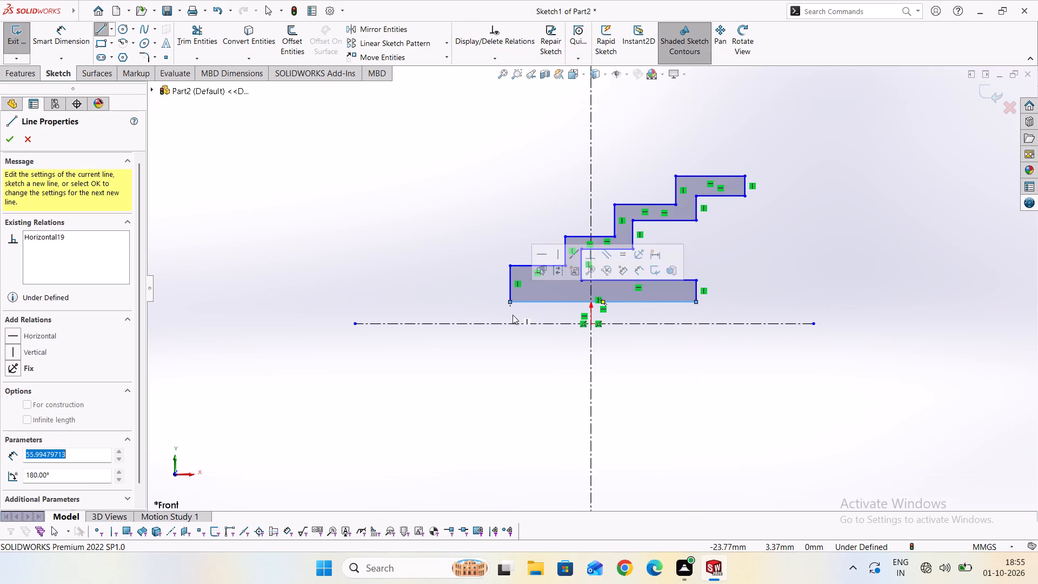
pyautogui.press('Escape')
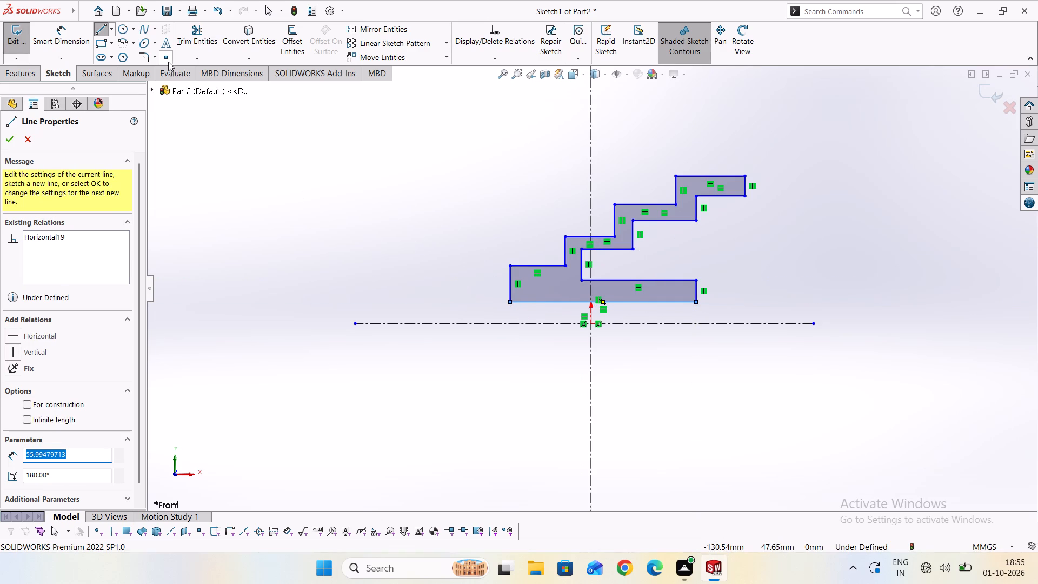
# Dimension the distance between the profile's bottom line and the horizontal centerline as 15 mm.
pyautogui.click(76, 37)
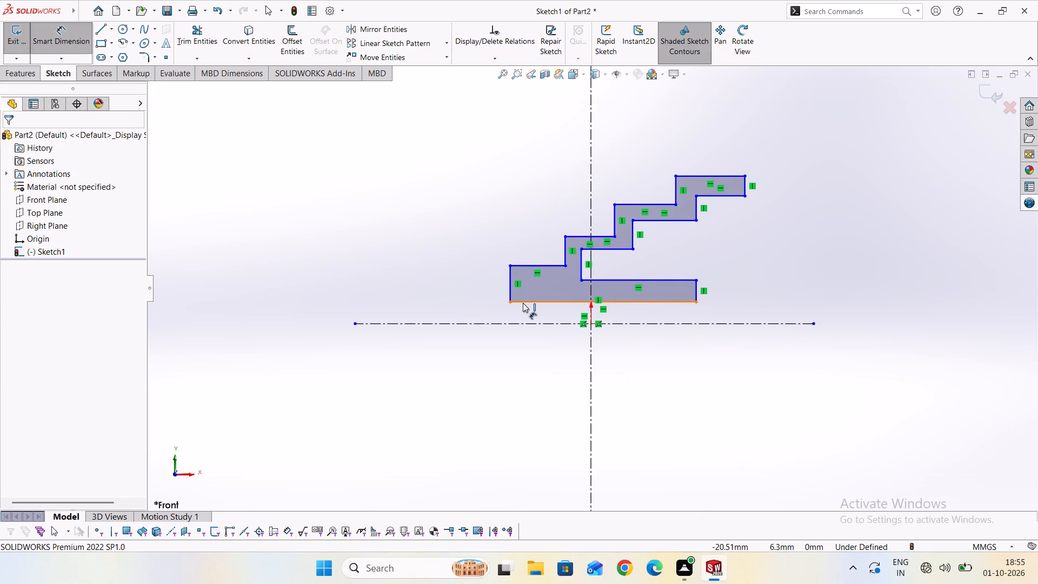
pyautogui.click(523, 301)
pyautogui.click(523, 323)
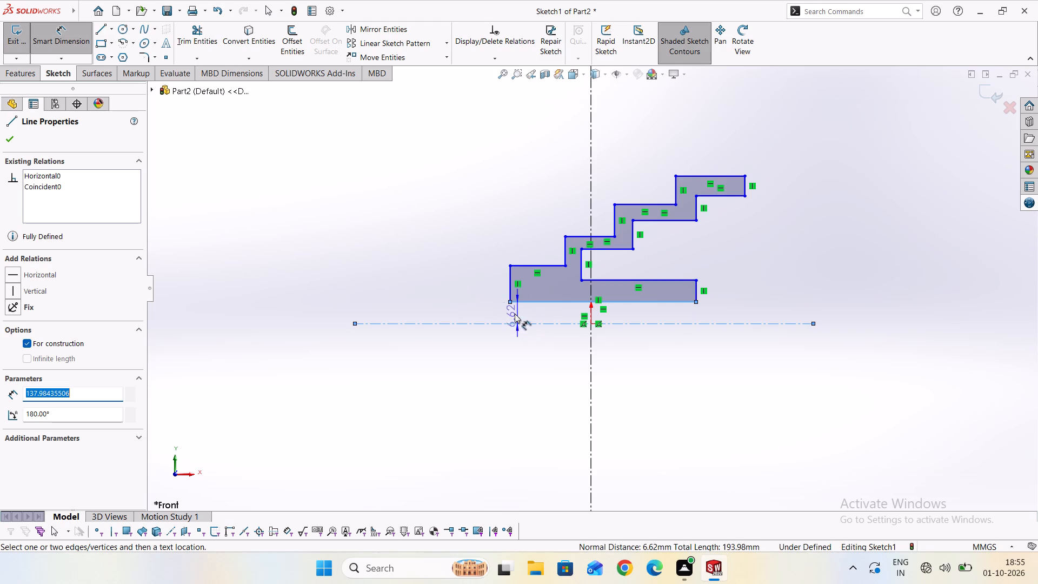
pyautogui.click(481, 306)
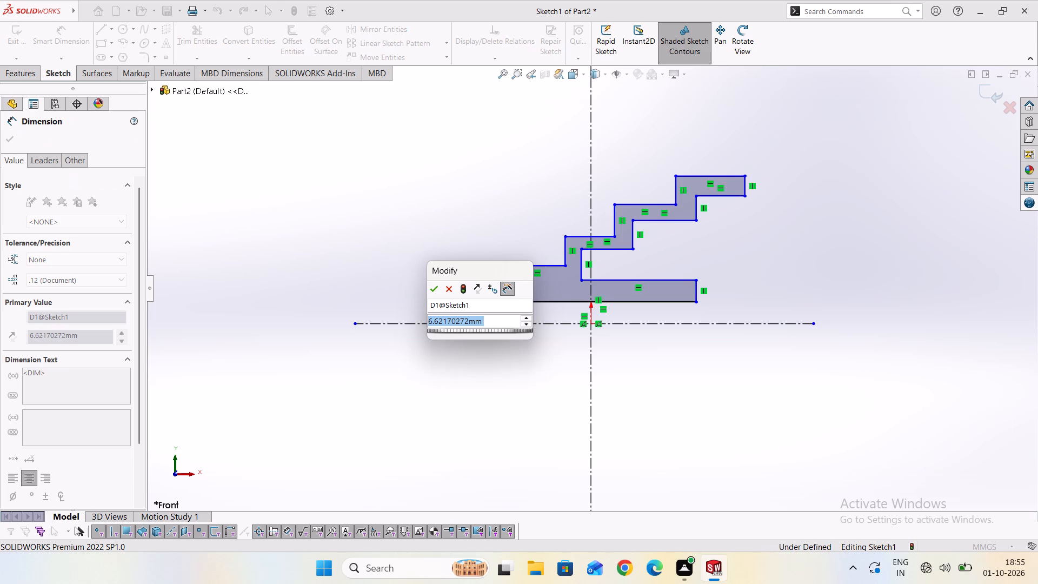
pyautogui.write('15')
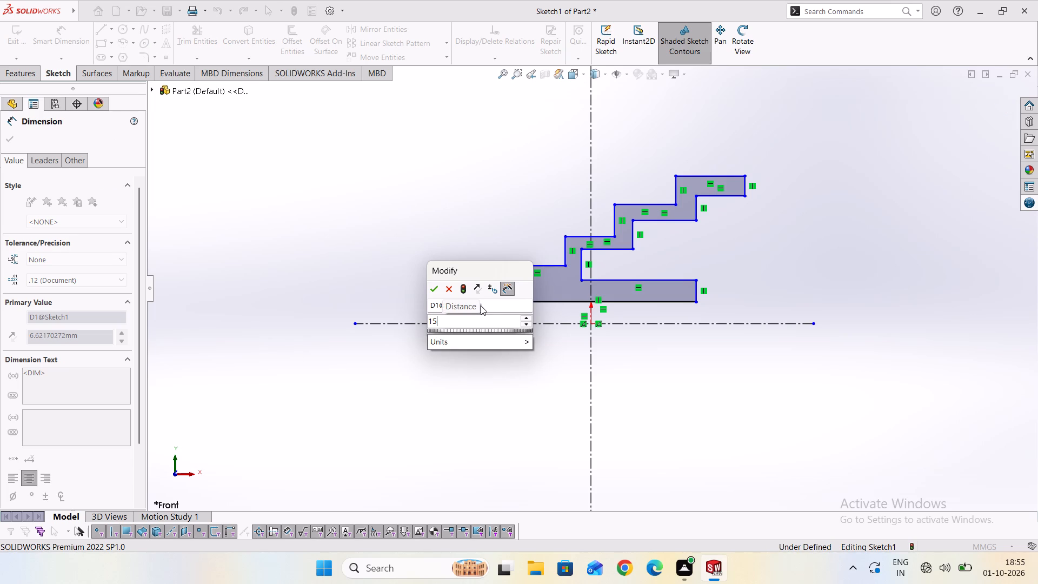
pyautogui.press('Return')
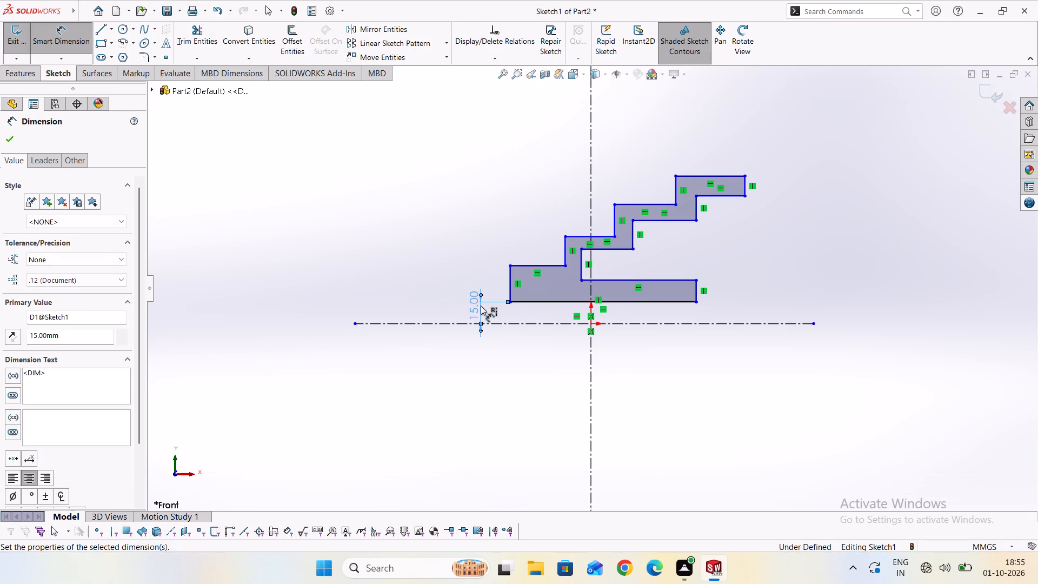
# Dimension the height of the profile's leftmost vertical edge as 25 mm.
pyautogui.scroll(1, 514, 281)
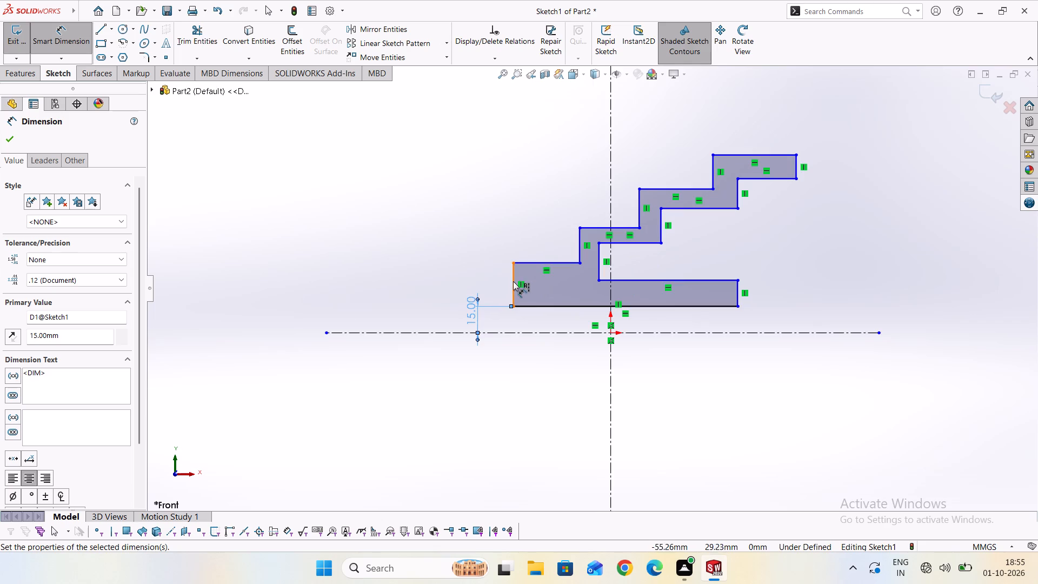
pyautogui.click(515, 290)
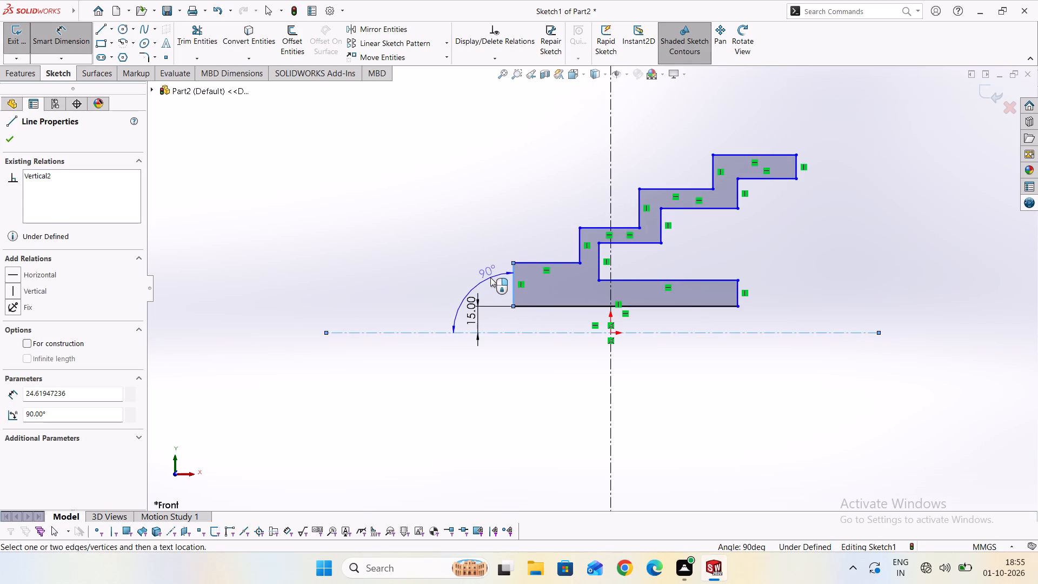
pyautogui.press('Escape')
pyautogui.click(443, 260)
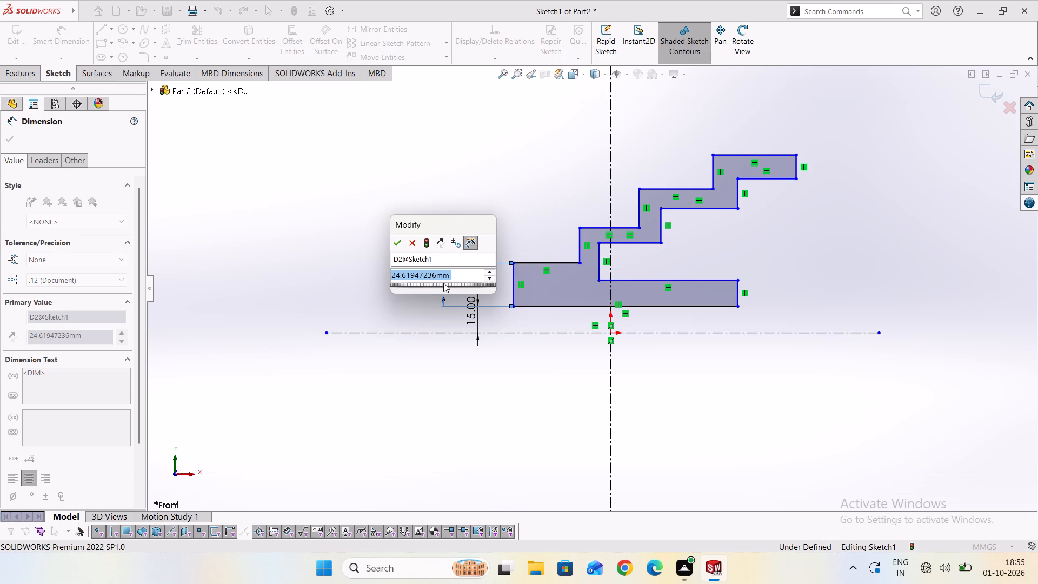
pyautogui.scroll(1, 518, 285)
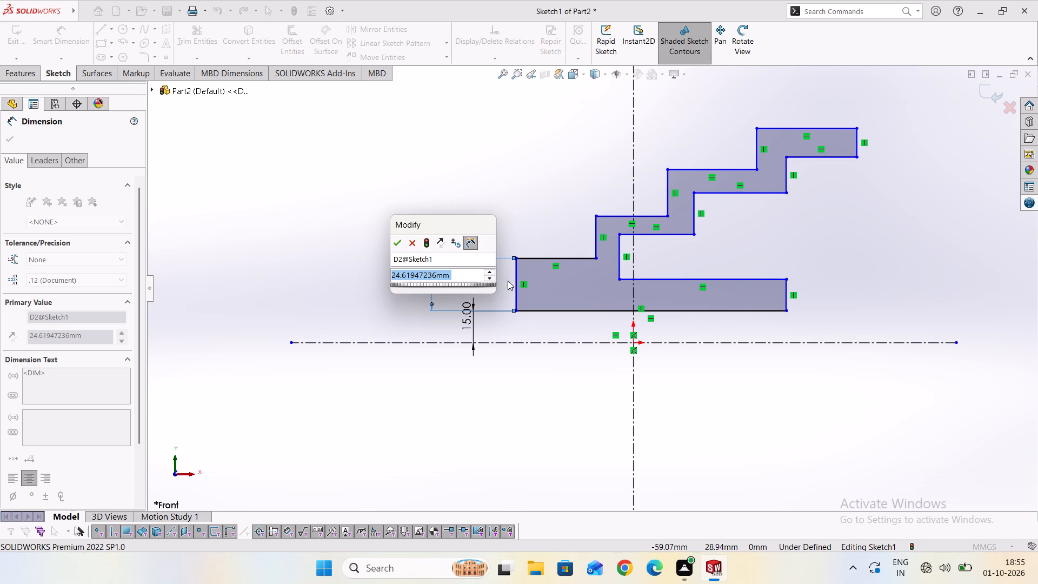
pyautogui.write('25')
pyautogui.press('Return')
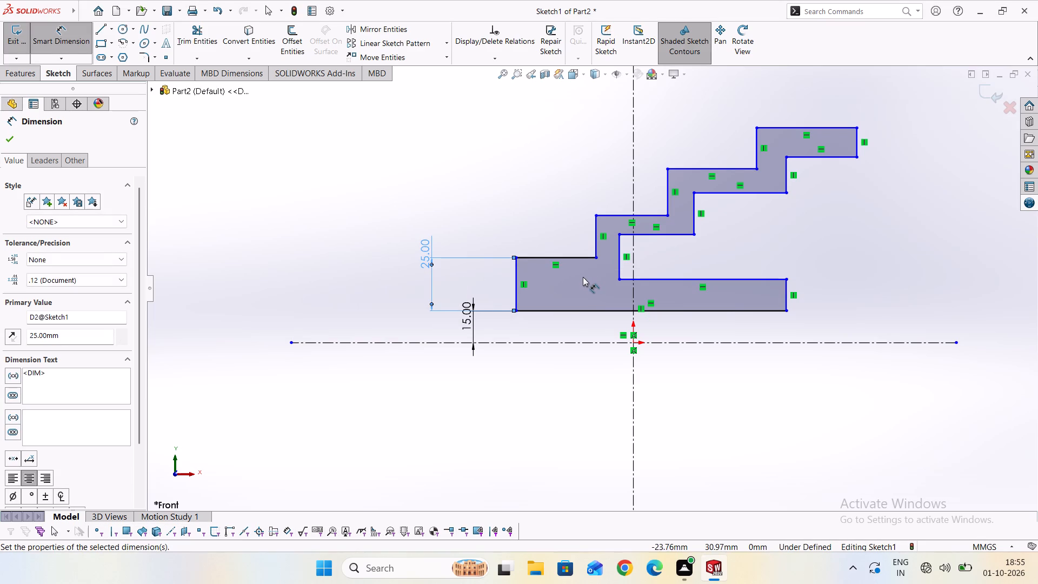
# Dimension the length of the lowest horizontal tread of the staircase as 40 mm.
pyautogui.click(573, 258)
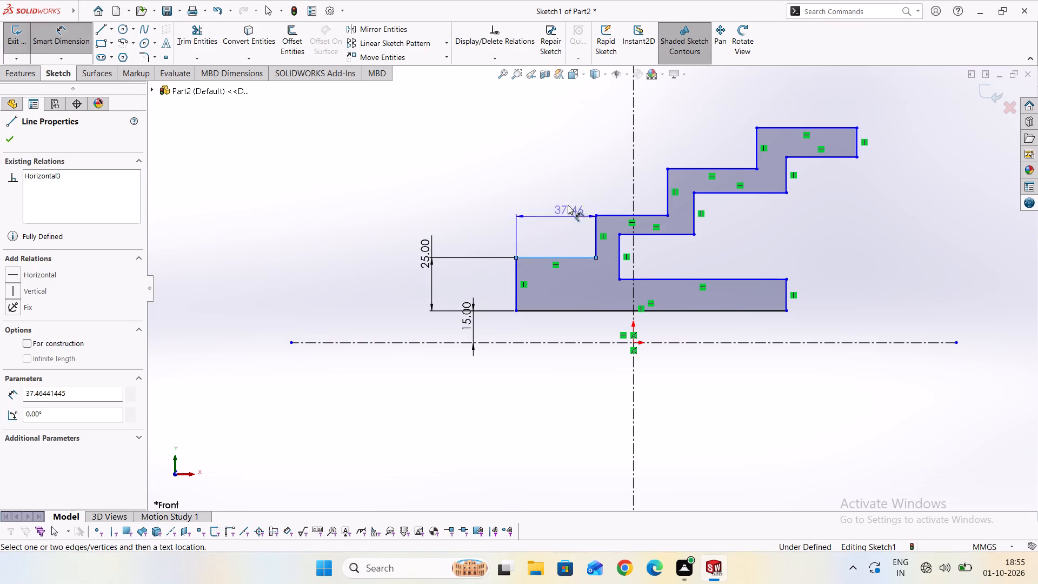
pyautogui.click(568, 161)
pyautogui.press('4')
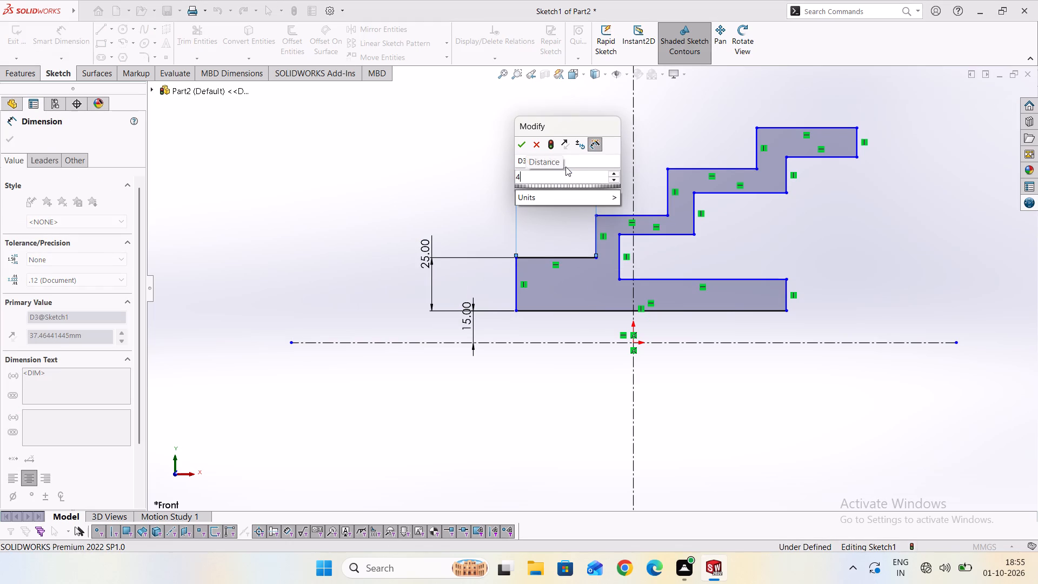
pyautogui.press('0')
pyautogui.press('Return')
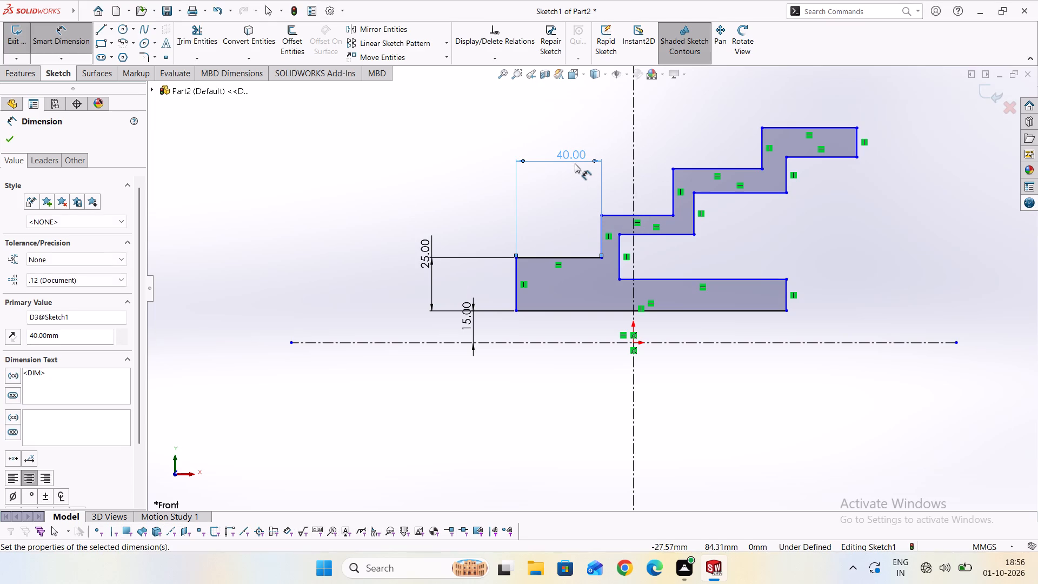
# Dimension the second-lowest horizontal tread of the staircase as 40 mm, moving the lowest tread's dimension up to nearly the same level.
pyautogui.click(653, 216)
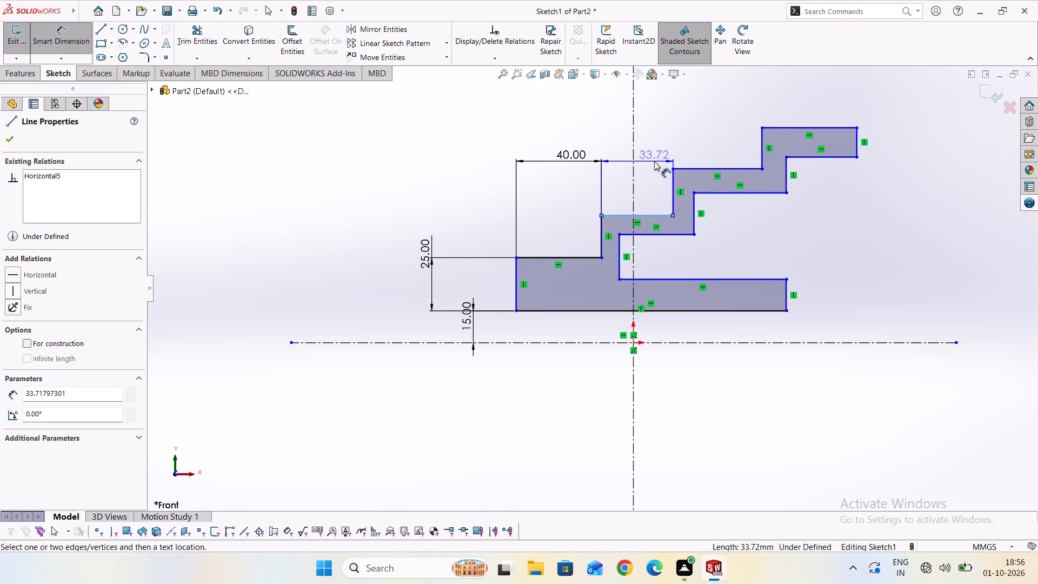
pyautogui.click(661, 111)
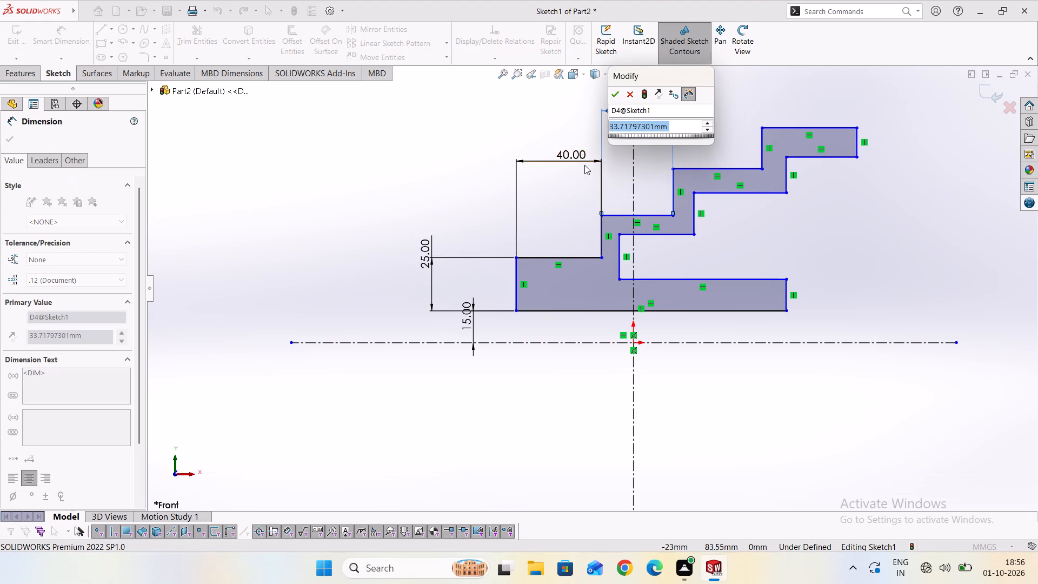
pyautogui.moveTo(587, 160); pyautogui.dragTo(594, 117)
pyautogui.moveTo(594, 117); pyautogui.dragTo(596, 108)
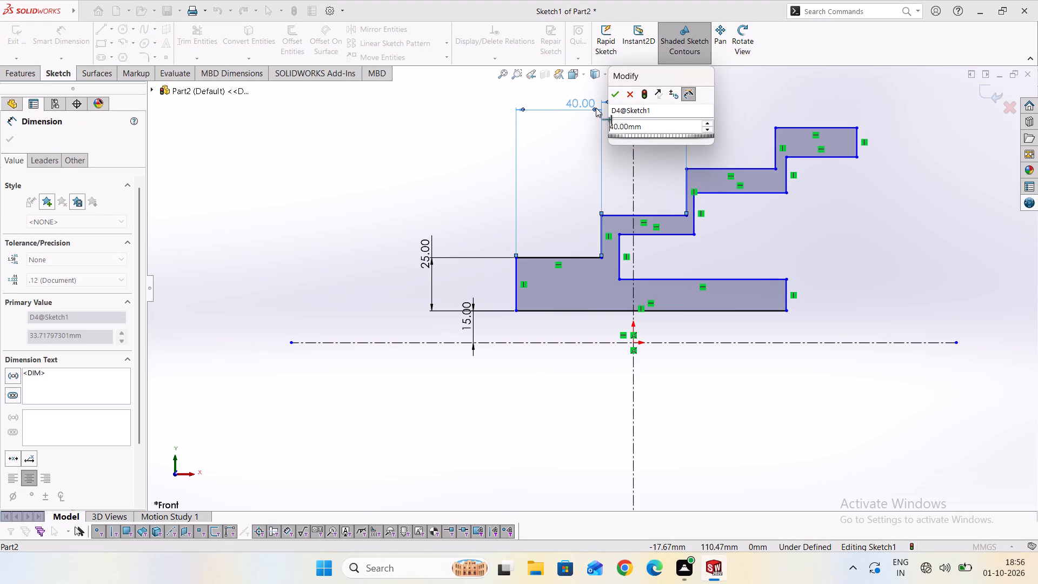
pyautogui.press('Escape')
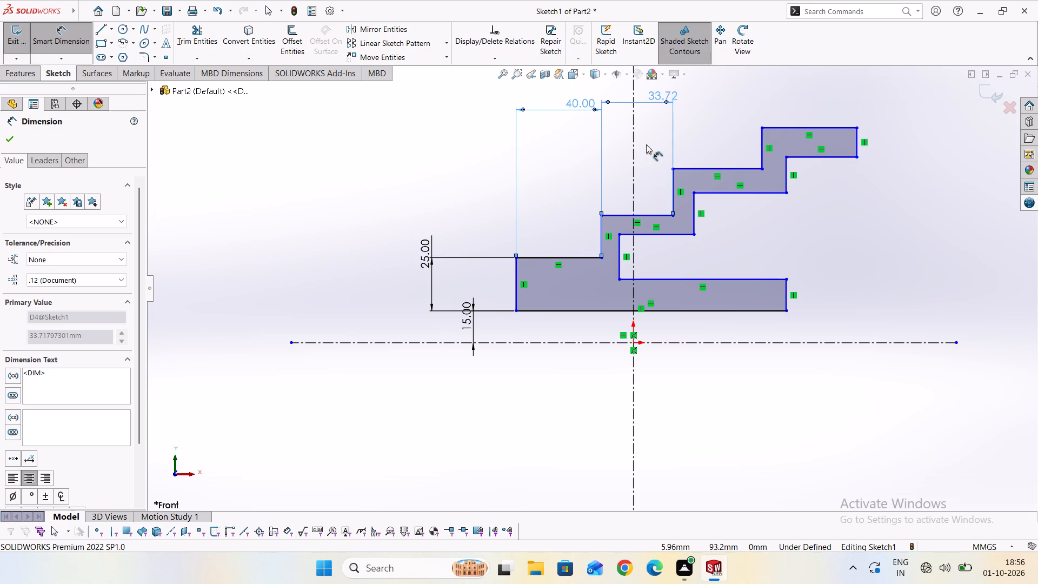
pyautogui.press('Escape')
pyautogui.press('Escape')
pyautogui.doubleClick(652, 98)
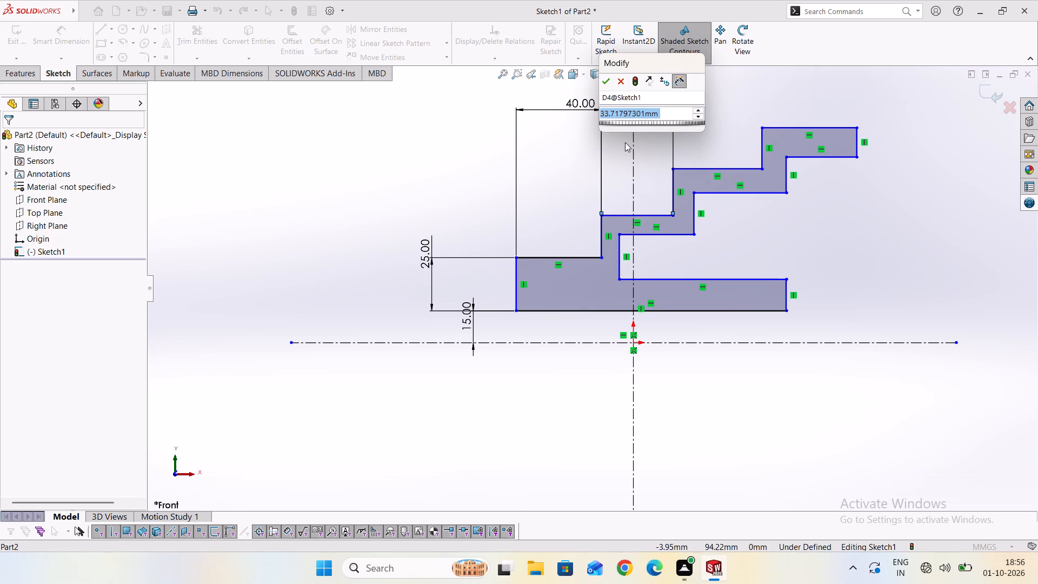
pyautogui.write('40')
pyautogui.press('Return')
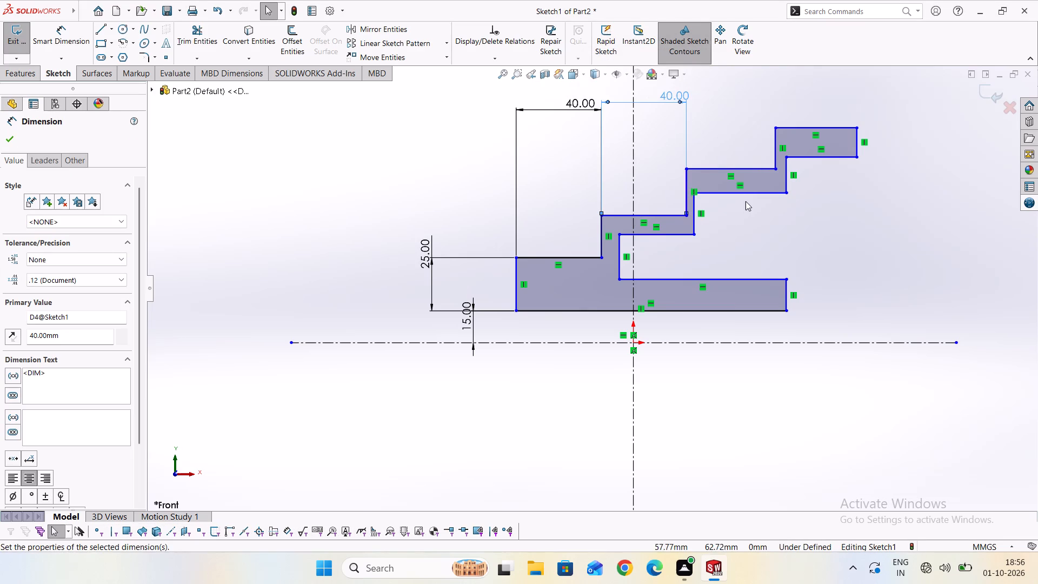
# Dimension the length of the third horizontal tread of the staircase as 40 mm.
pyautogui.click(731, 167)
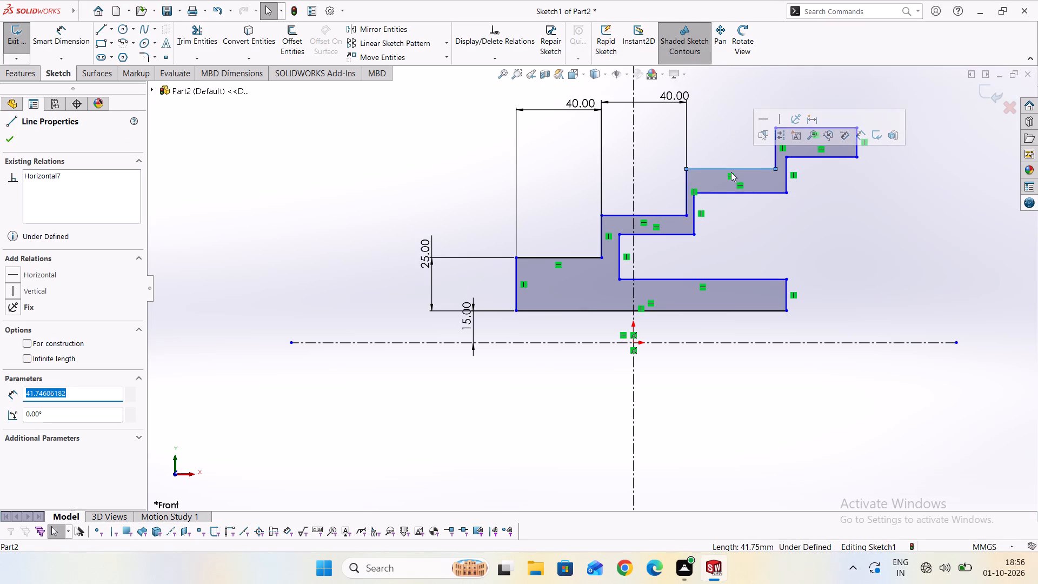
pyautogui.click(52, 29)
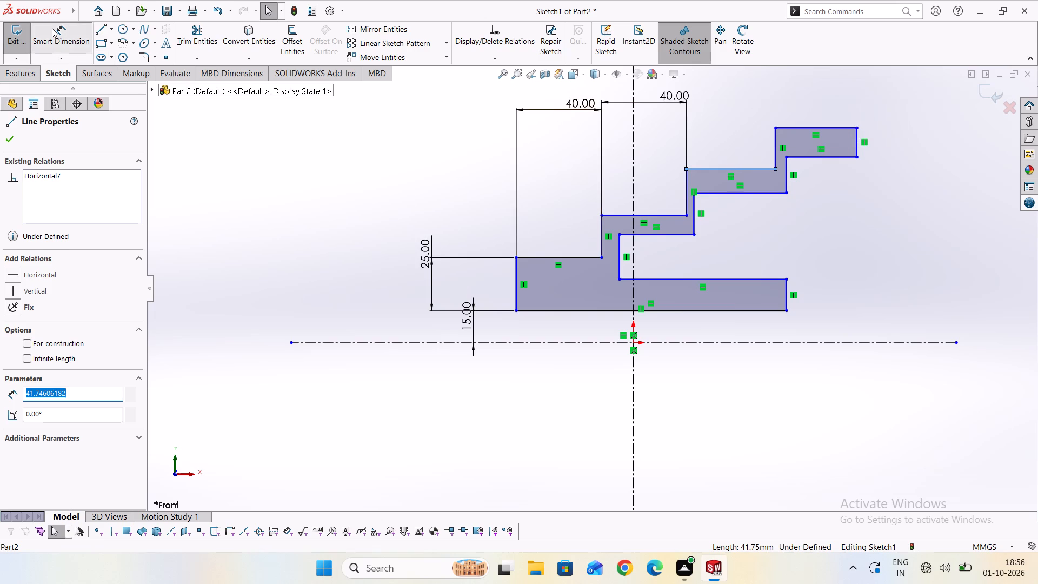
pyautogui.click(740, 168)
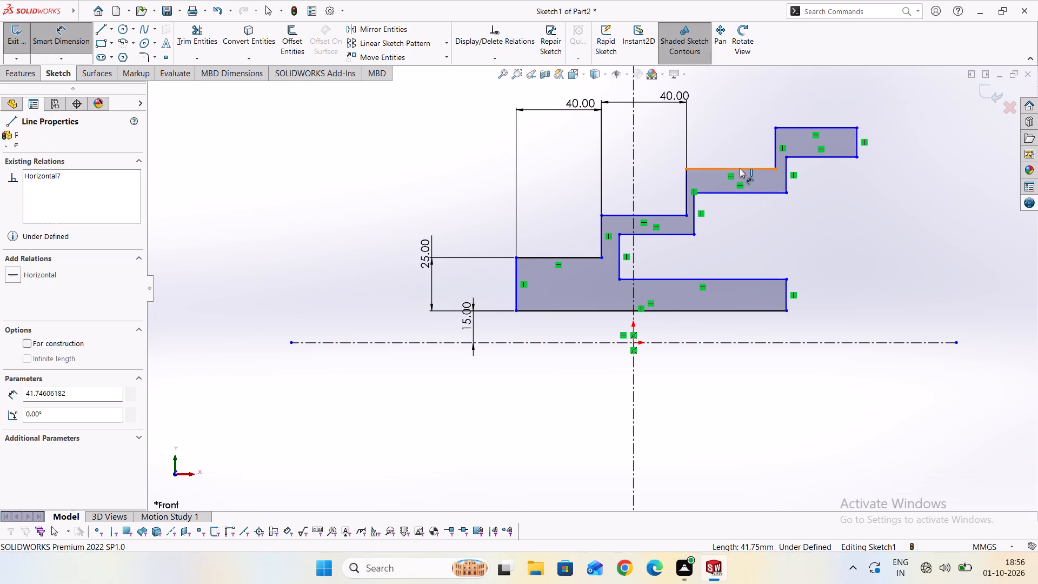
pyautogui.click(736, 105)
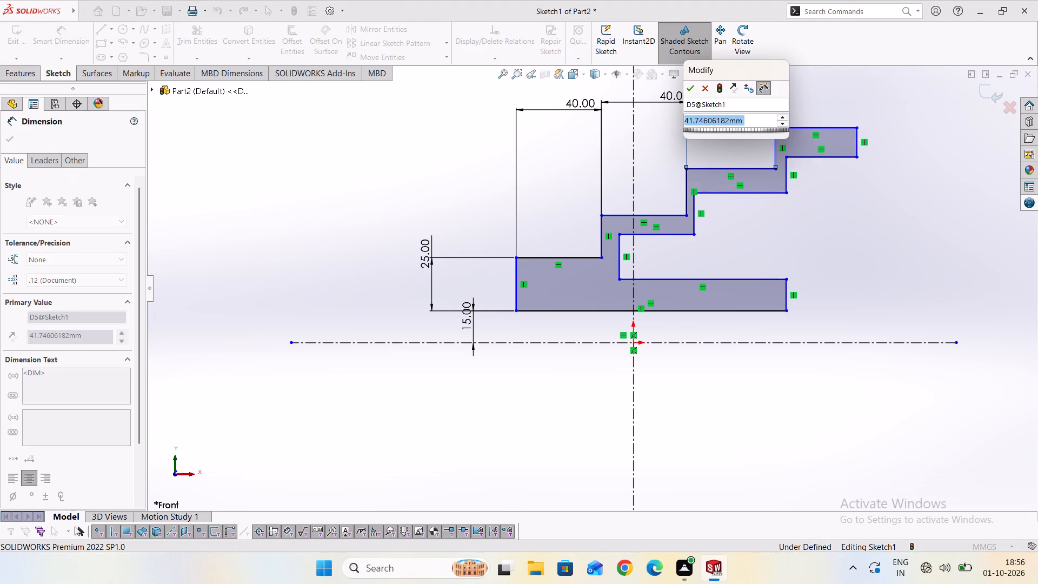
pyautogui.write('40')
pyautogui.press('Return')
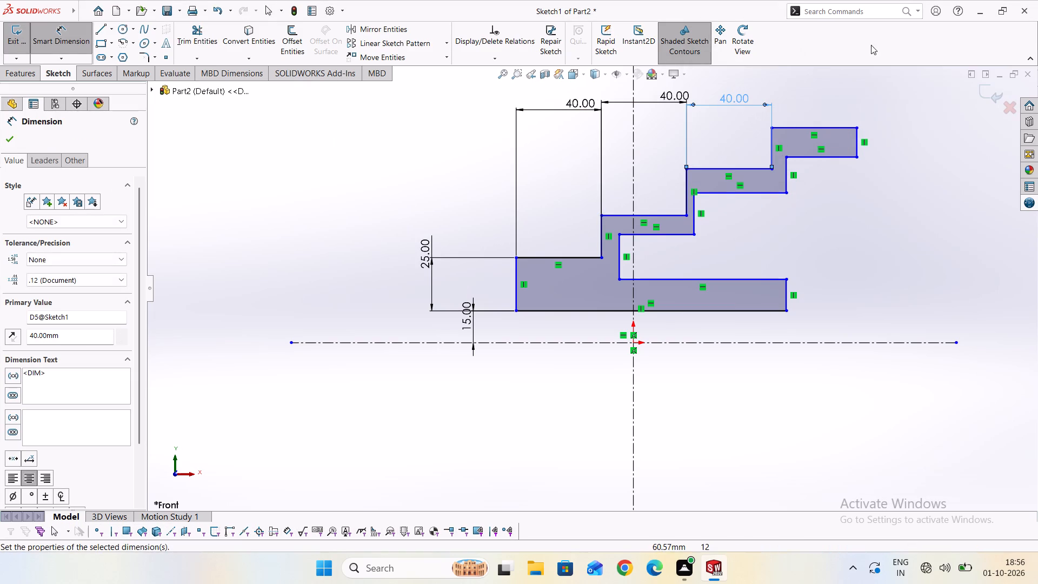
# Dimension the length of the topmost horizontal tread as 40 mm.
pyautogui.click(836, 129)
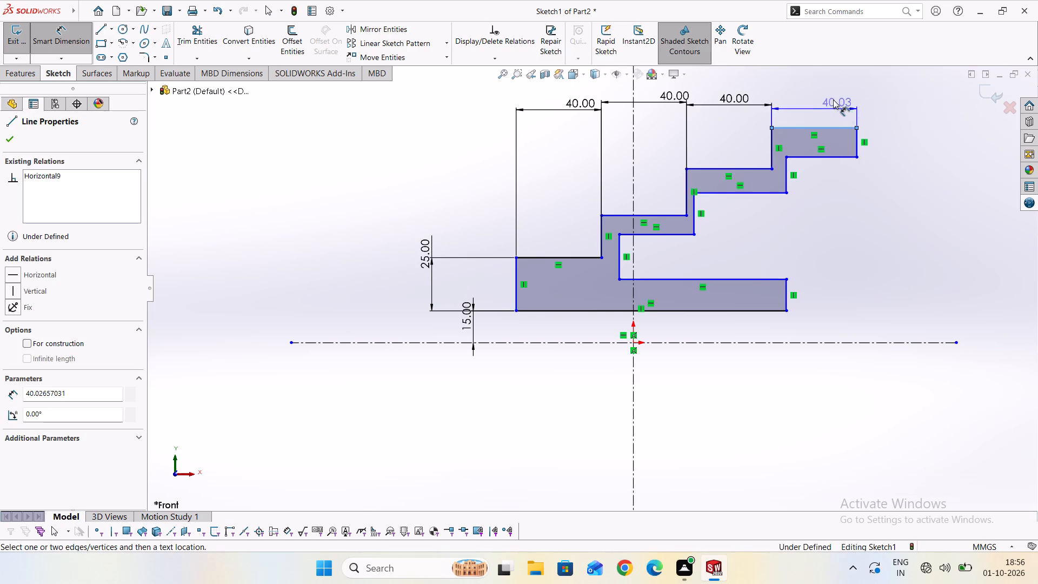
pyautogui.click(832, 103)
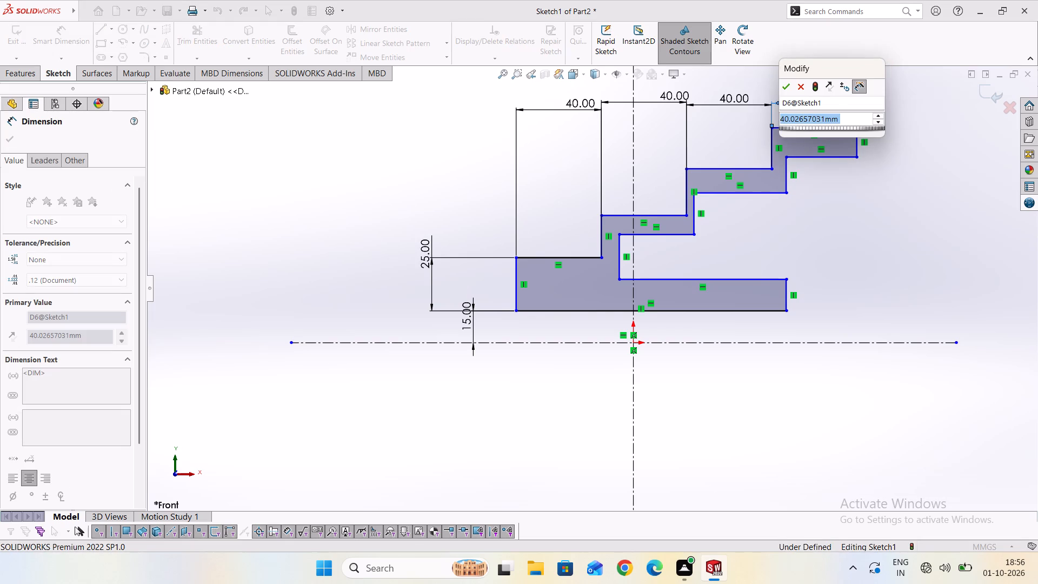
pyautogui.write('40')
pyautogui.press('Return')
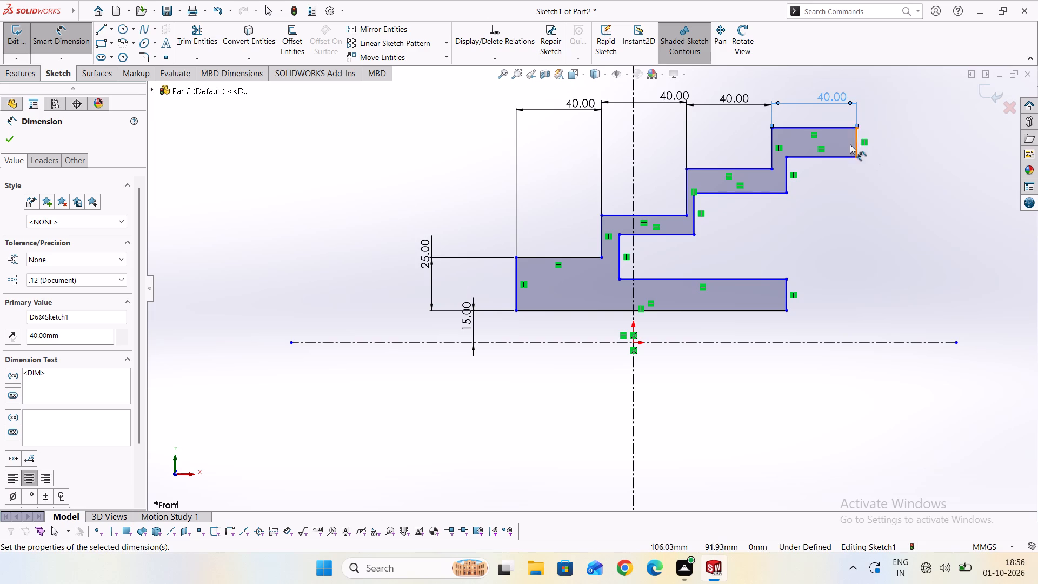
# Dimension the short vertical end edge of the topmost step as 10 mm.
pyautogui.click(856, 147)
pyautogui.click(891, 145)
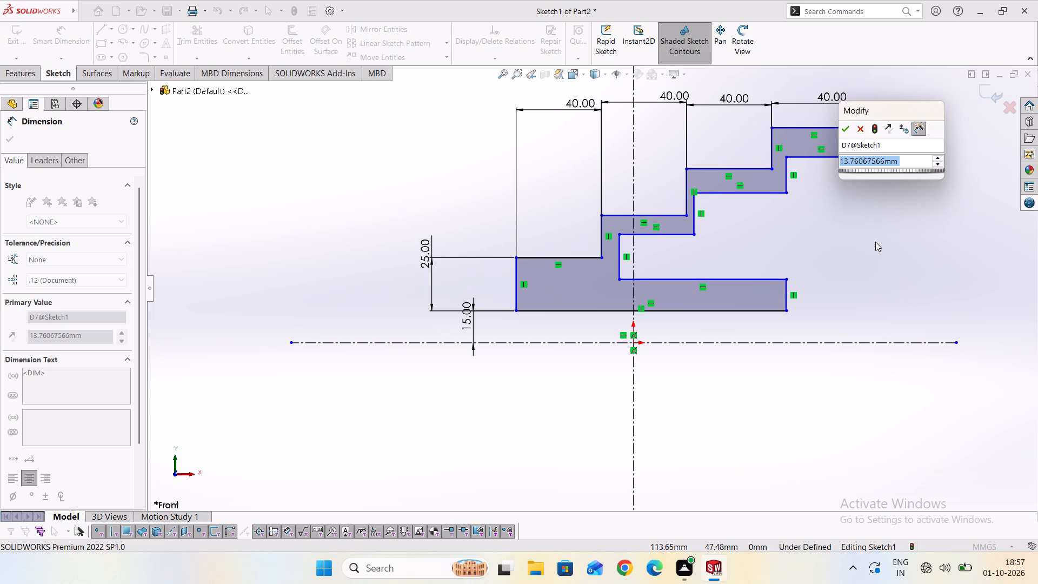
pyautogui.write('10')
pyautogui.press('Return')
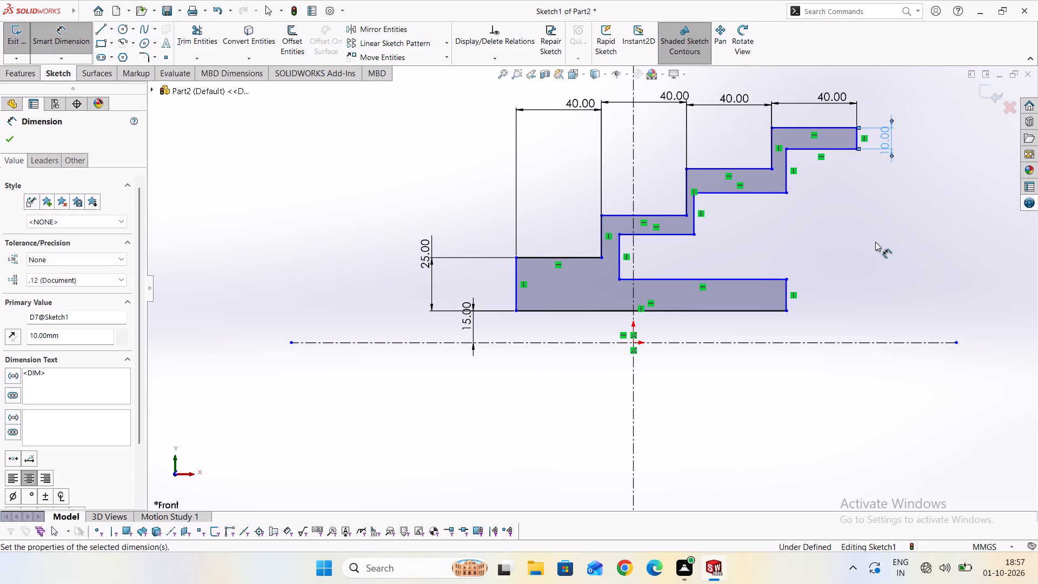
# Dimension the horizontal underside line of the topmost step as 32 mm.
pyautogui.scroll(1, 781, 157)
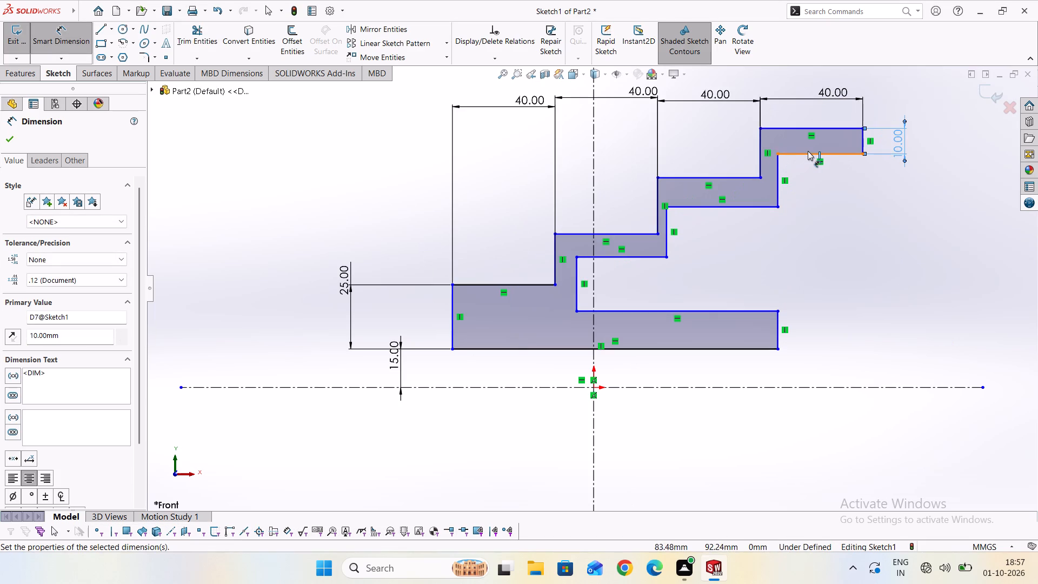
pyautogui.click(809, 151)
pyautogui.click(816, 195)
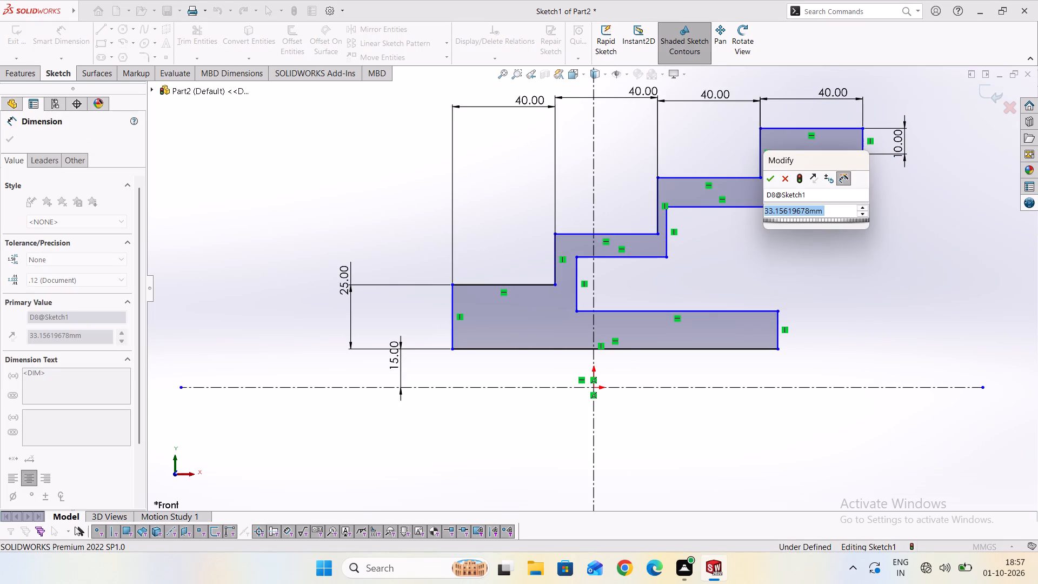
pyautogui.write('32')
pyautogui.press('Return')
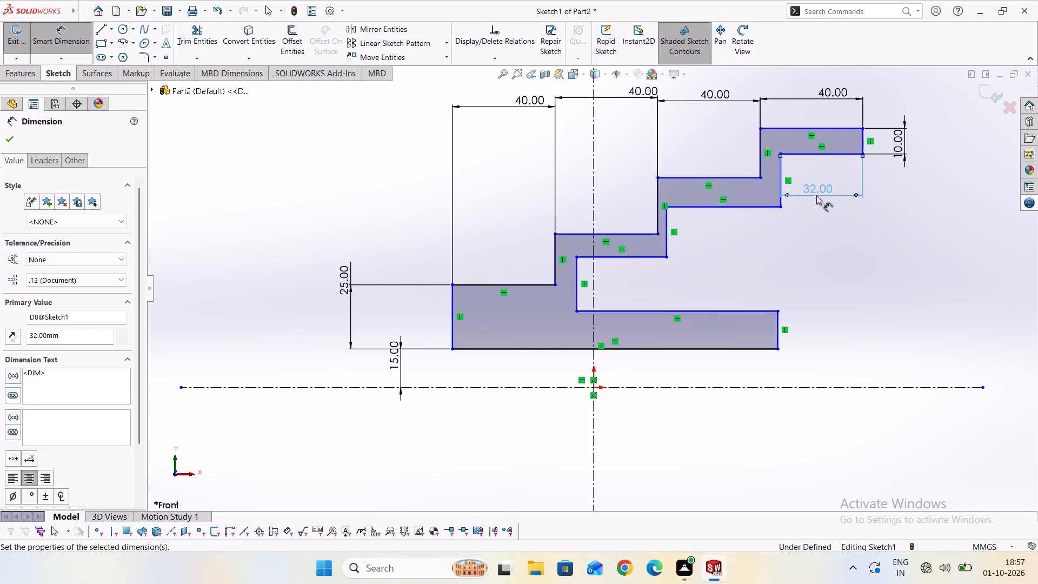
# Check the horizontal distance between the outer and inner vertical edges of the top riser without placing a dimension.
pyautogui.click(781, 176)
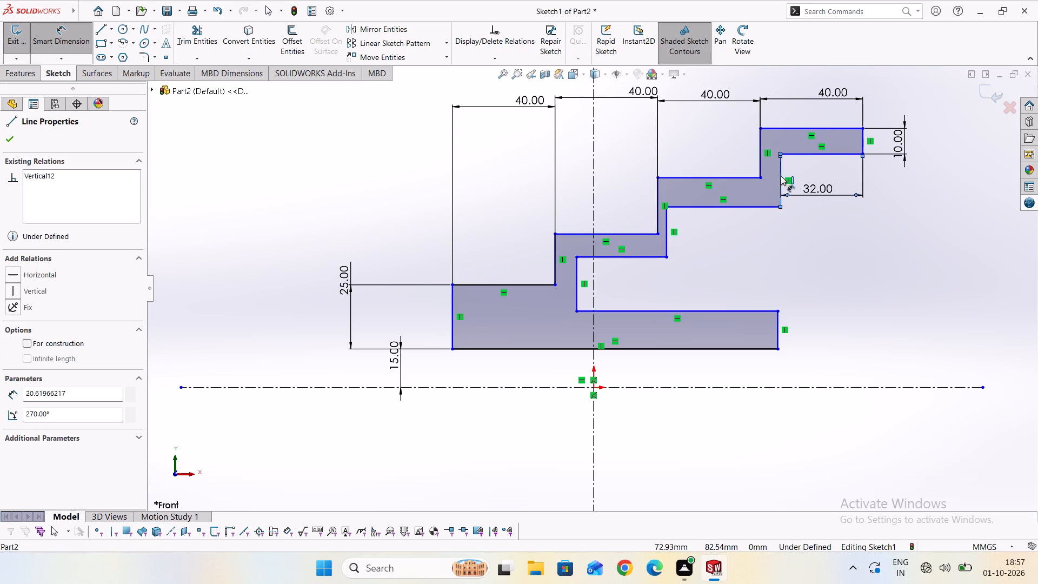
pyautogui.click(761, 167)
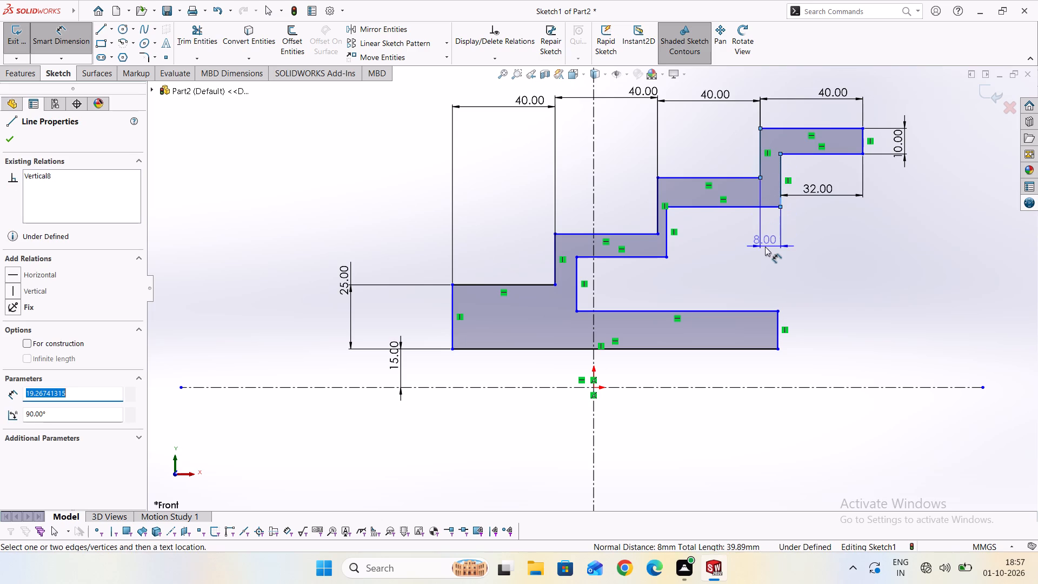
pyautogui.press('Escape')
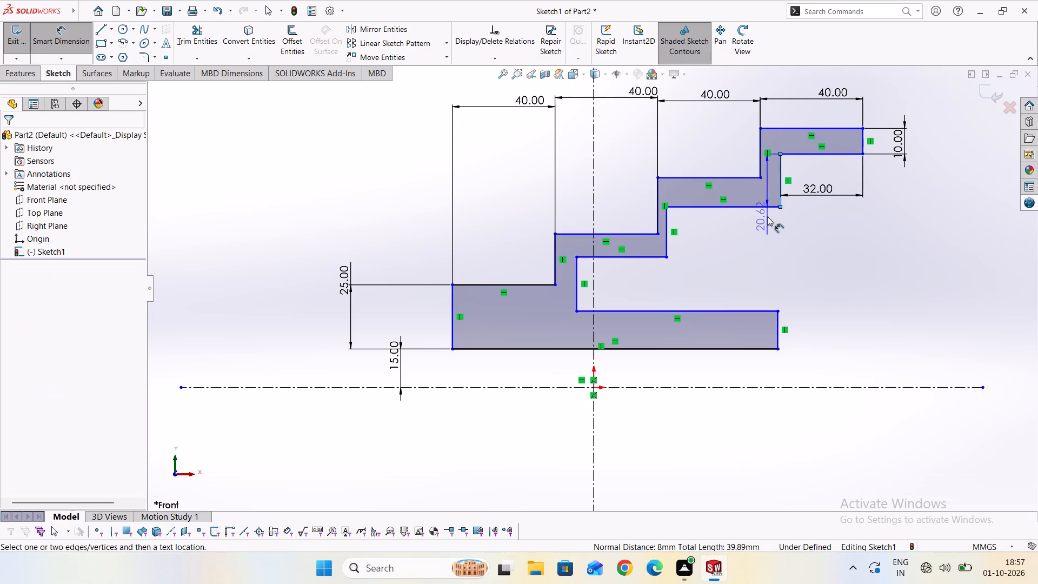
pyautogui.press('Escape')
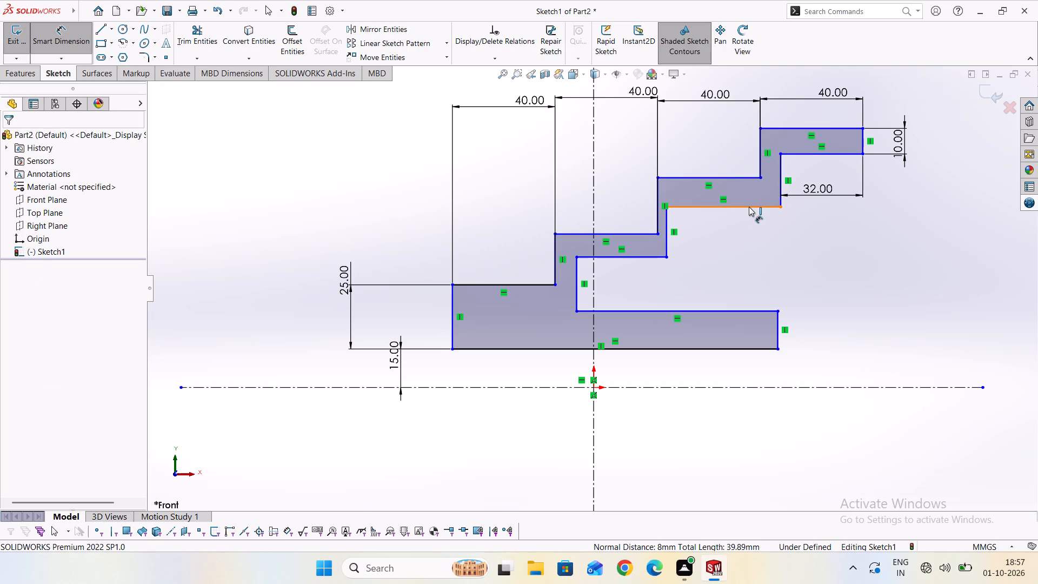
# Dimension the horizontal underside line of the second-highest step as 32 mm.
pyautogui.click(749, 207)
pyautogui.click(744, 231)
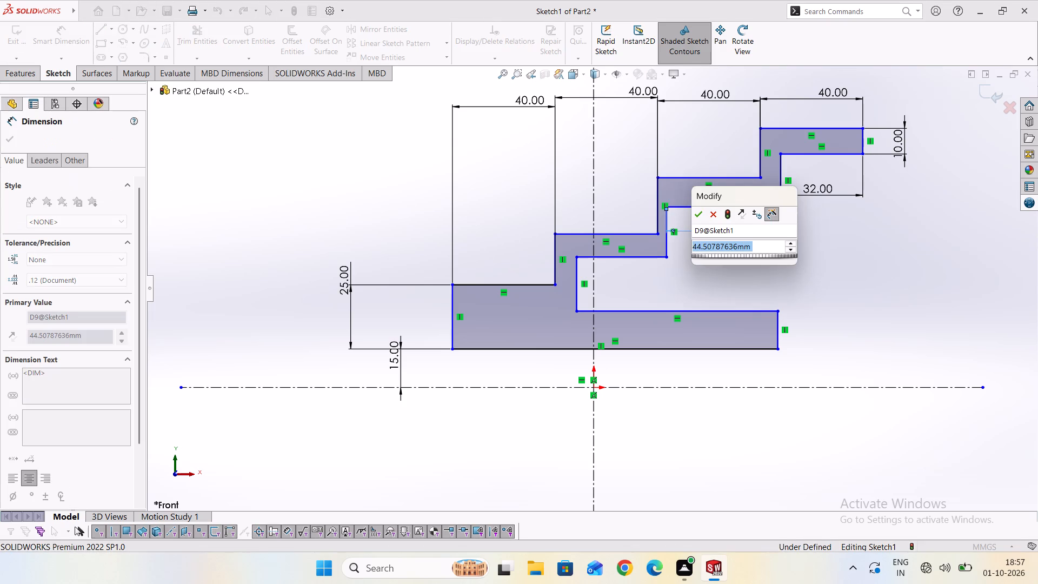
pyautogui.write('32')
pyautogui.press('Return')
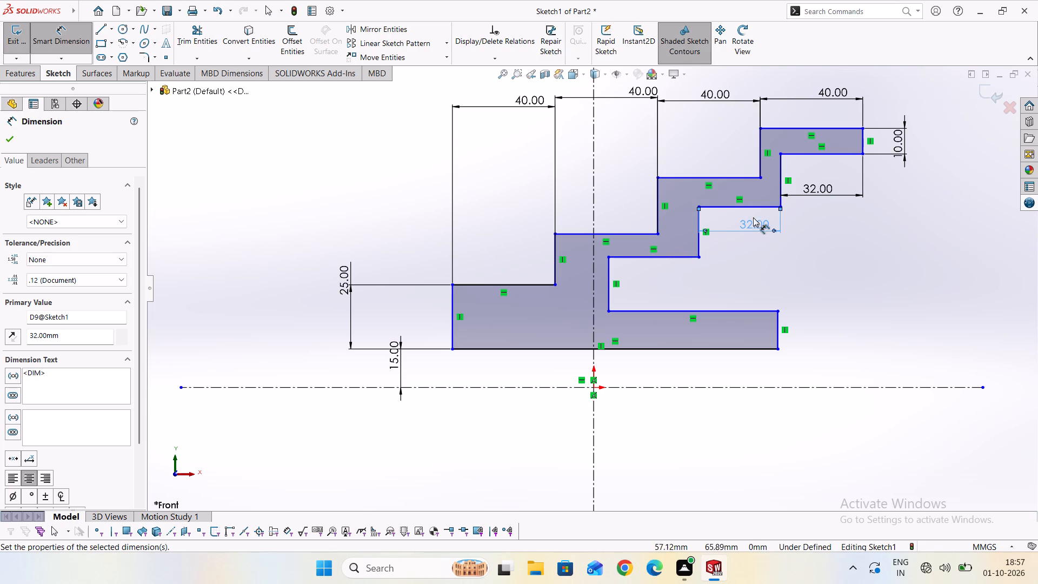
# Set the underside dimension of the second-highest step to 40 mm.
pyautogui.scroll(1, 767, 215)
pyautogui.scroll(-1, 767, 215)
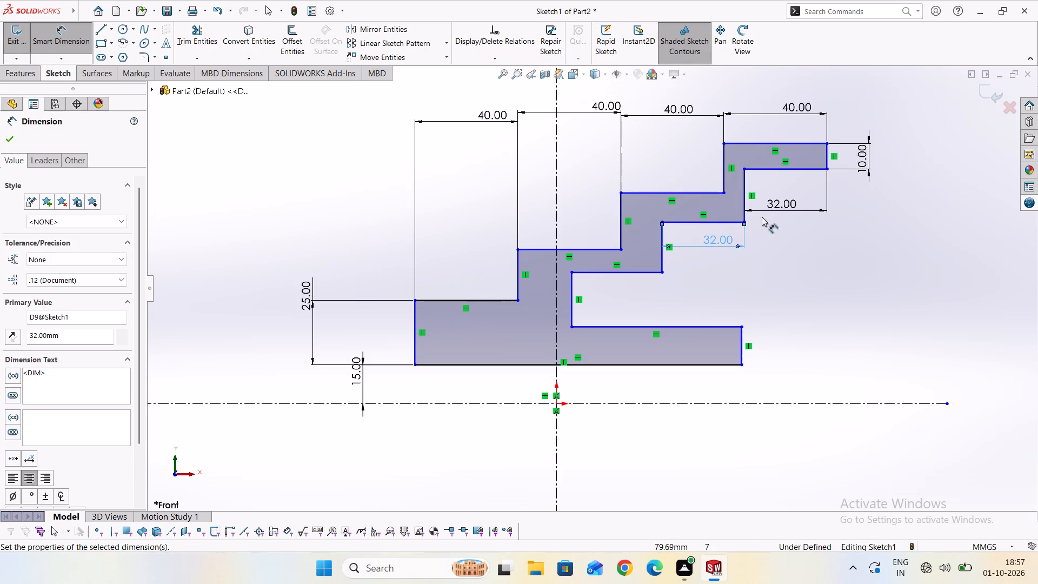
pyautogui.doubleClick(725, 242)
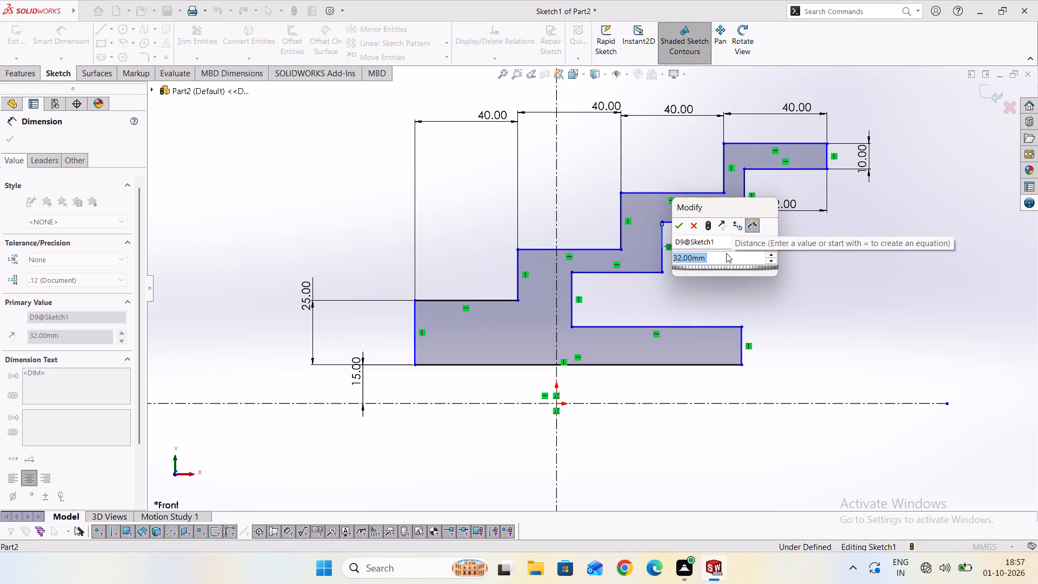
pyautogui.write('40')
pyautogui.press('Return')
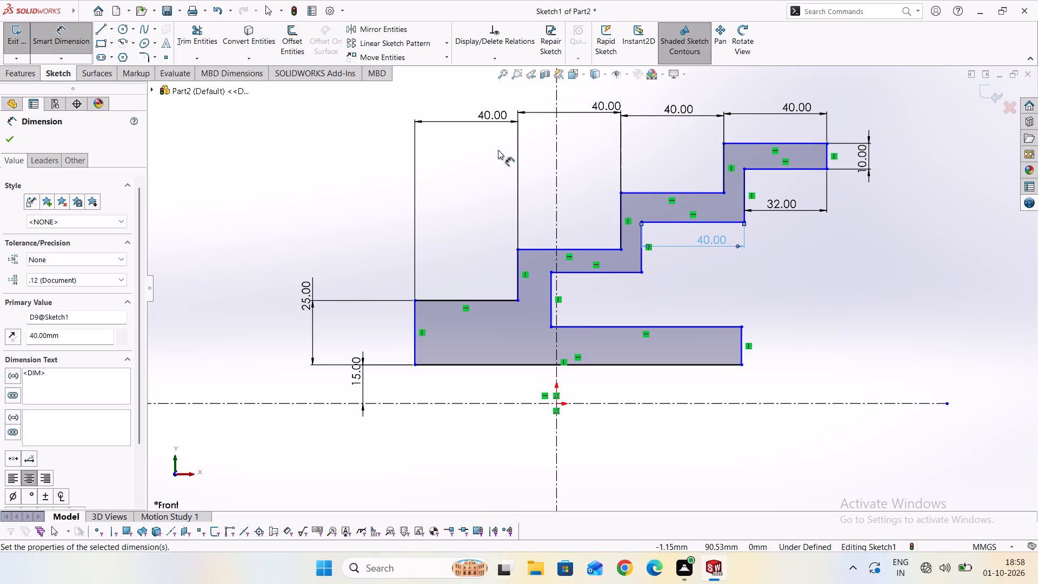
# Check the horizontal distance between the outer and inner vertical edges of the middle riser without placing a dimension.
pyautogui.click(642, 258)
pyautogui.click(622, 234)
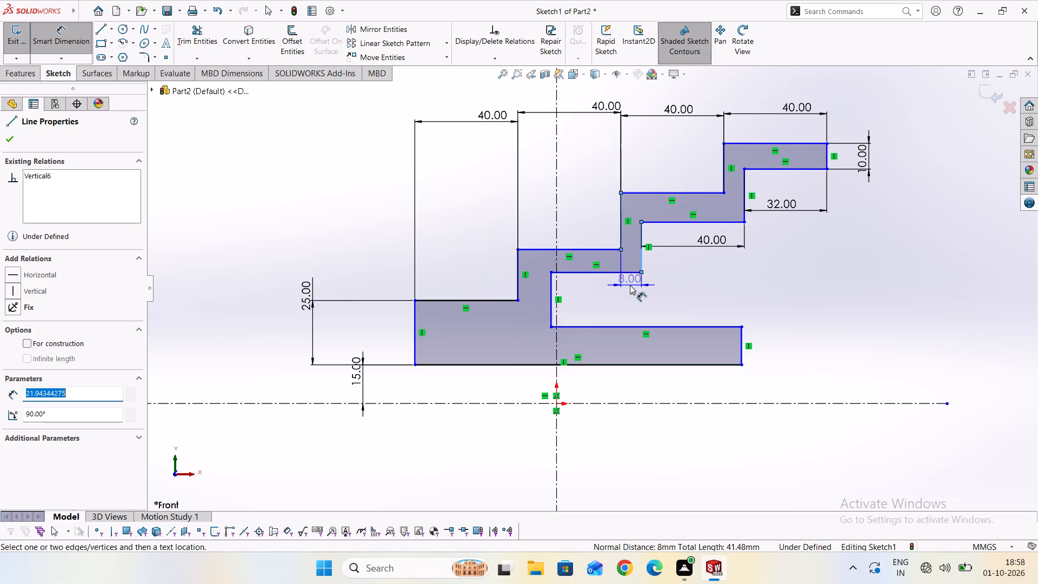
pyautogui.press('Escape')
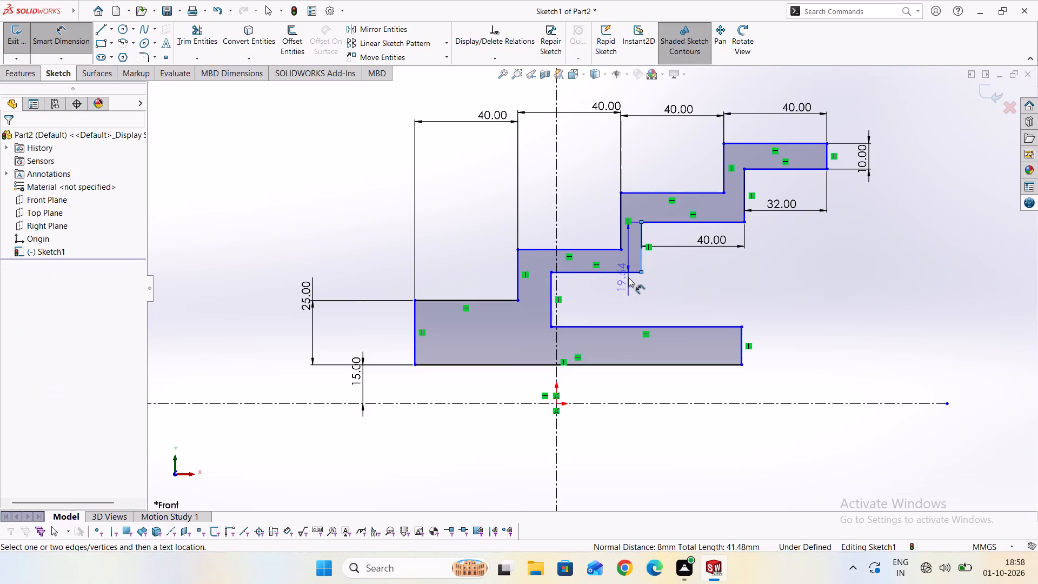
pyautogui.press('Escape')
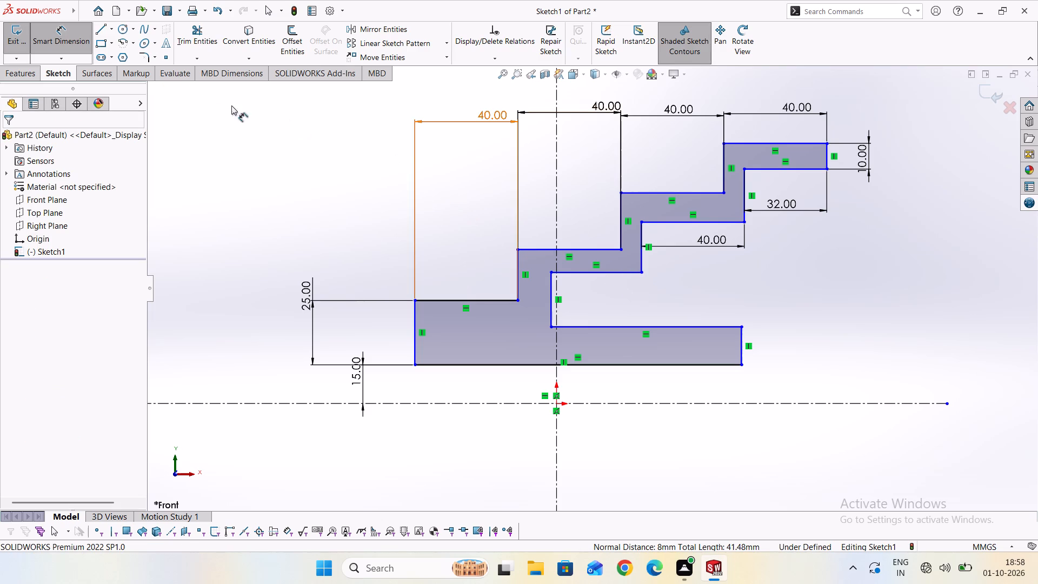
# Dimension the horizontal underside line of the next step down, above the base arm's gap, as 40 mm.
pyautogui.click(613, 270)
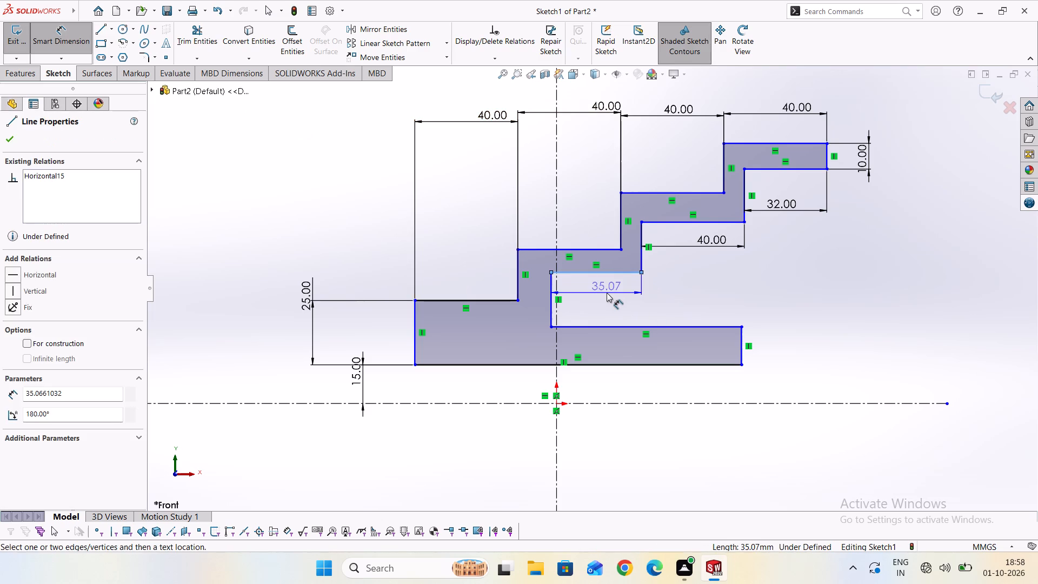
pyautogui.click(607, 293)
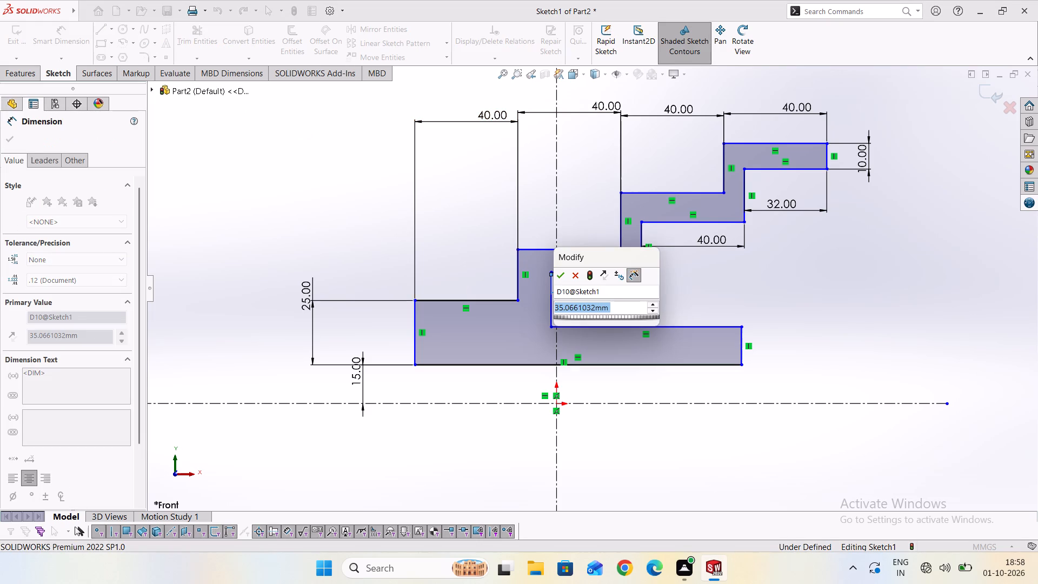
pyautogui.write('40')
pyautogui.press('Return')
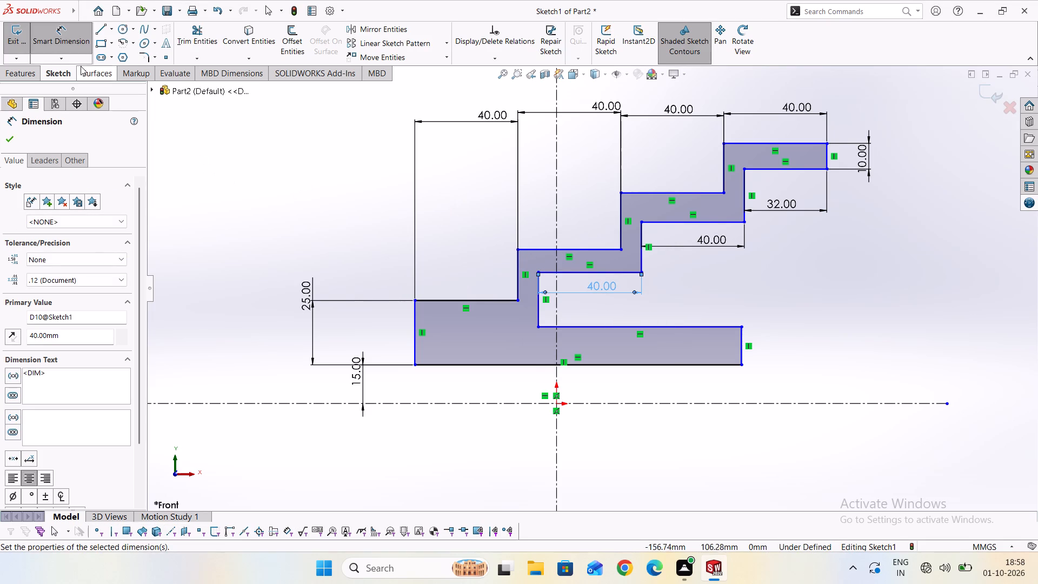
# Check the horizontal distance between the outer and inner vertical edges of the lowest riser without placing a dimension.
pyautogui.click(541, 306)
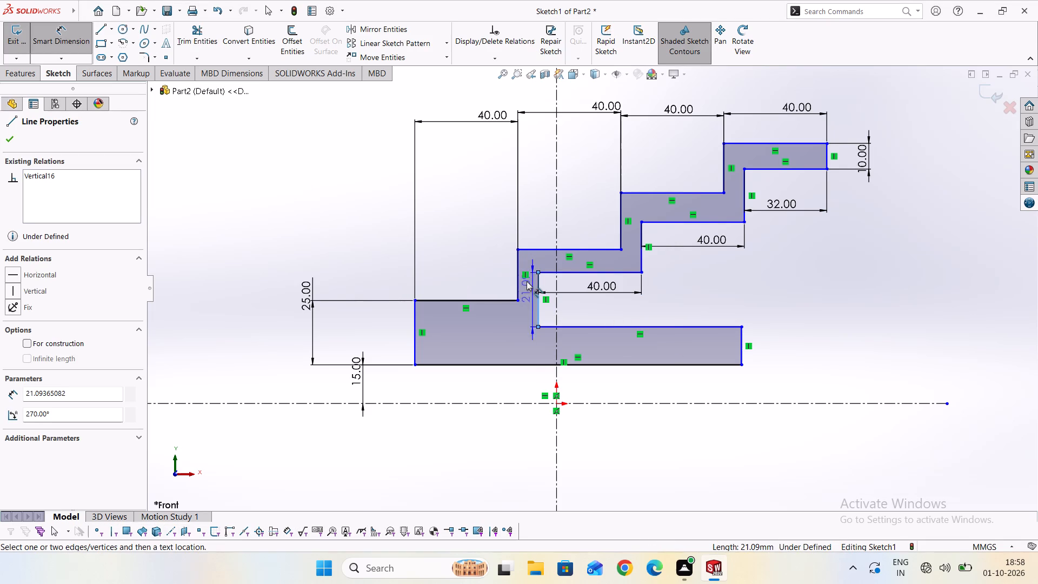
pyautogui.click(518, 281)
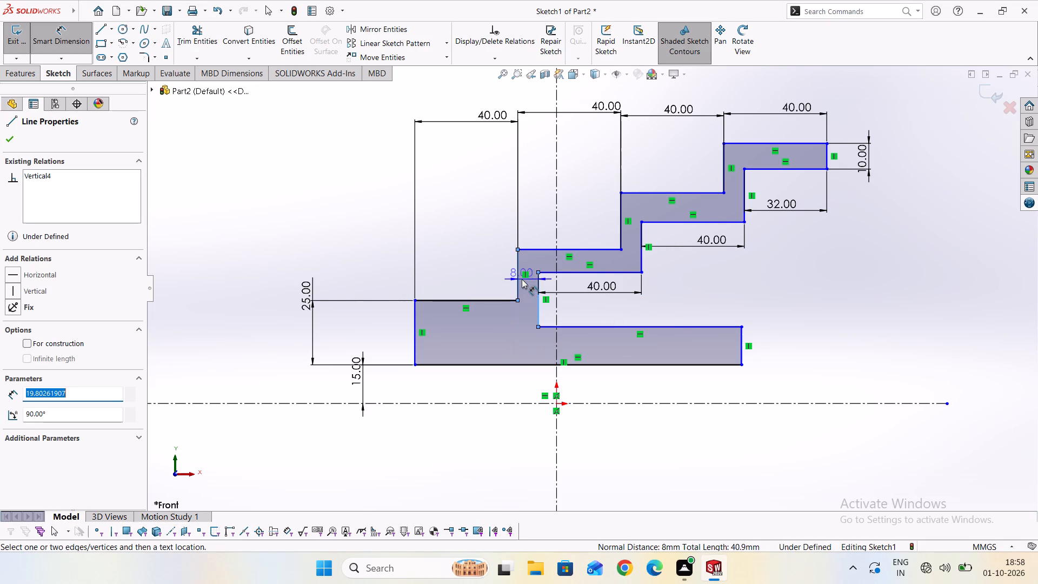
pyautogui.press('Escape')
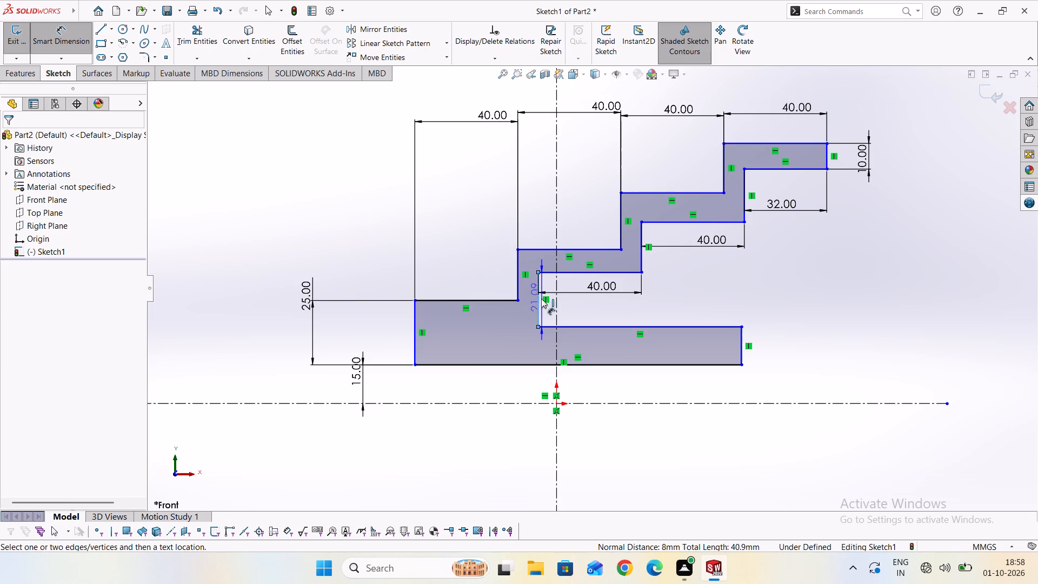
pyautogui.press('Escape')
# Dimension the profile's full bottom line above the horizontal centerline as 120 mm.
pyautogui.scroll(-2, 602, 301)
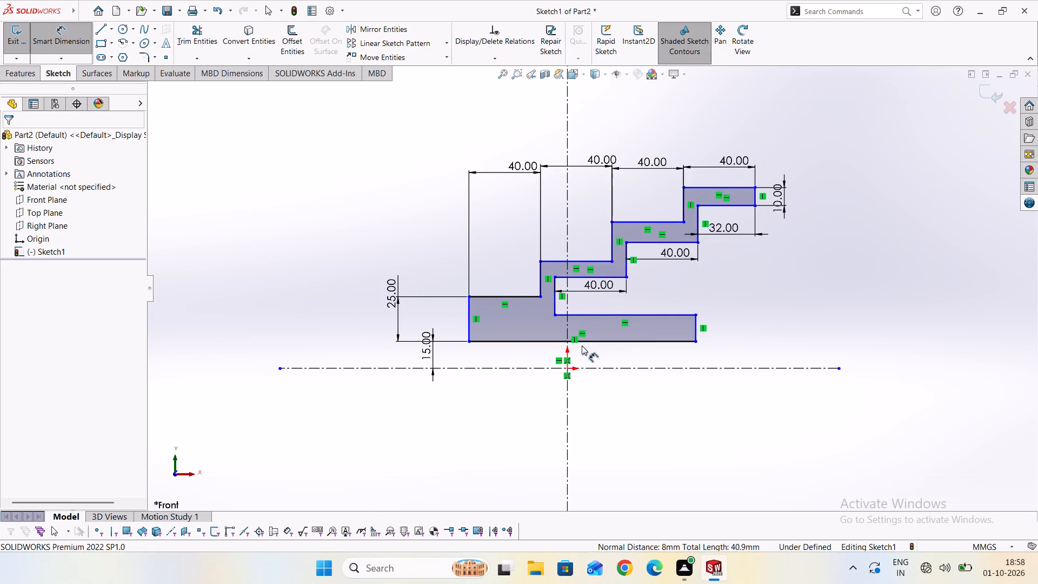
pyautogui.scroll(1, 581, 346)
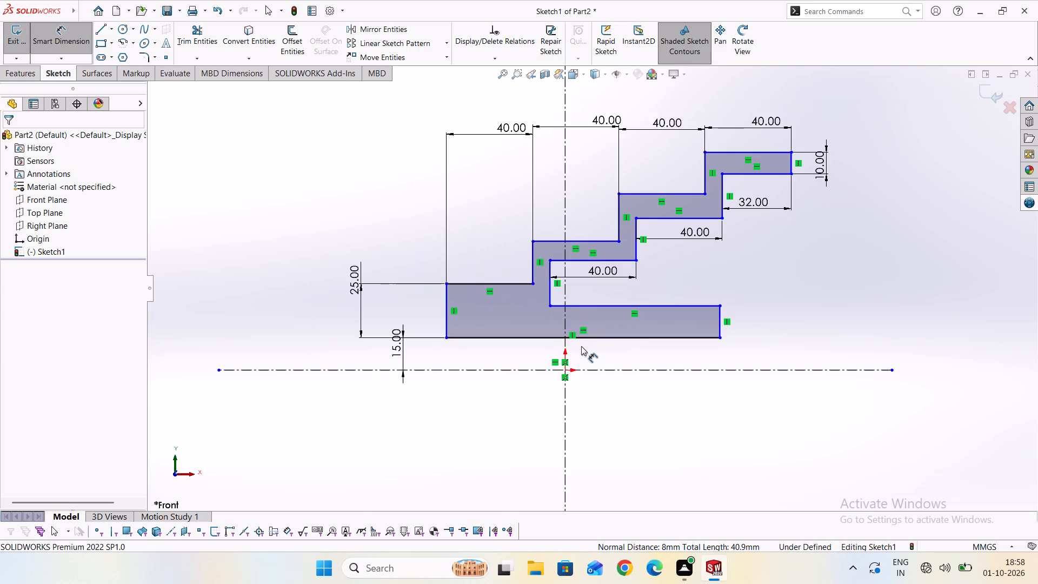
pyautogui.scroll(1, 581, 346)
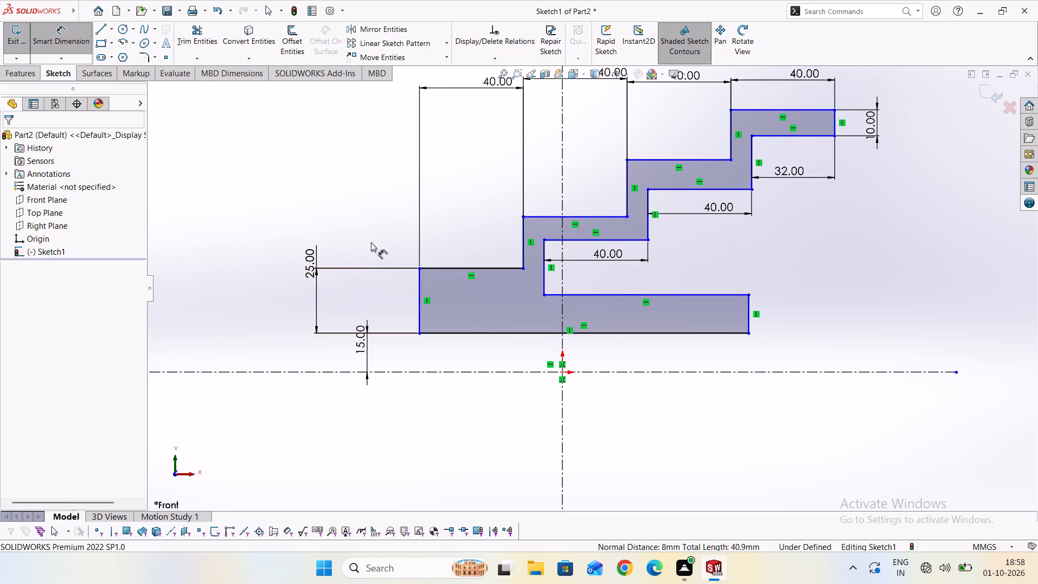
pyautogui.click(69, 39)
pyautogui.click(76, 41)
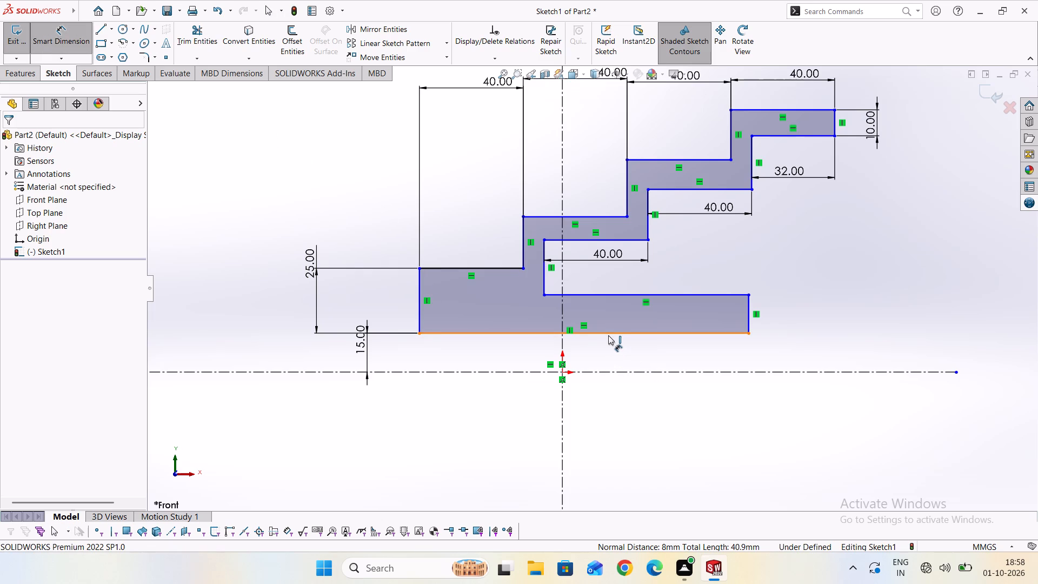
pyautogui.click(608, 334)
pyautogui.click(603, 420)
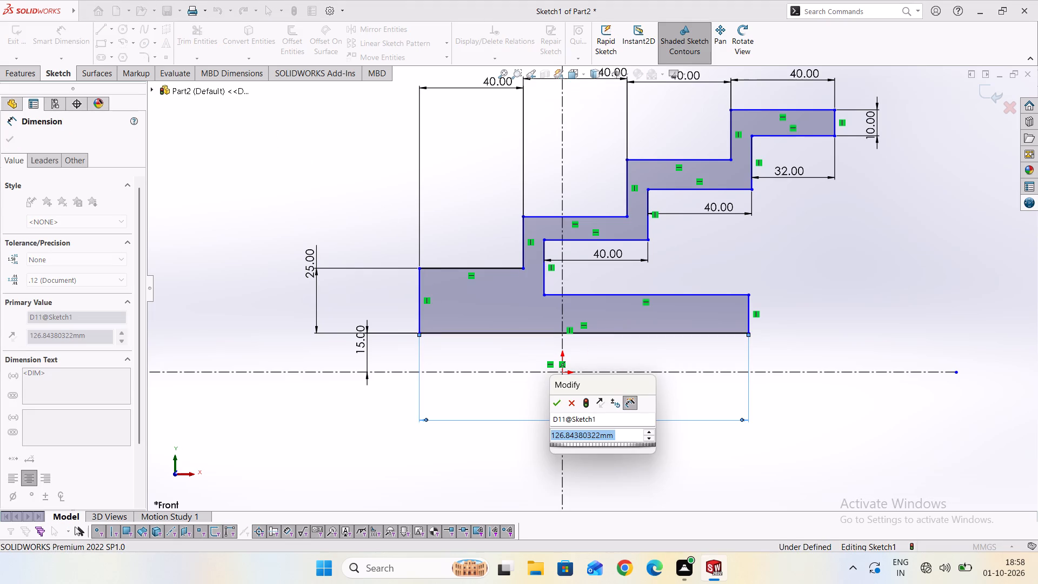
pyautogui.write('120')
pyautogui.press('Return')
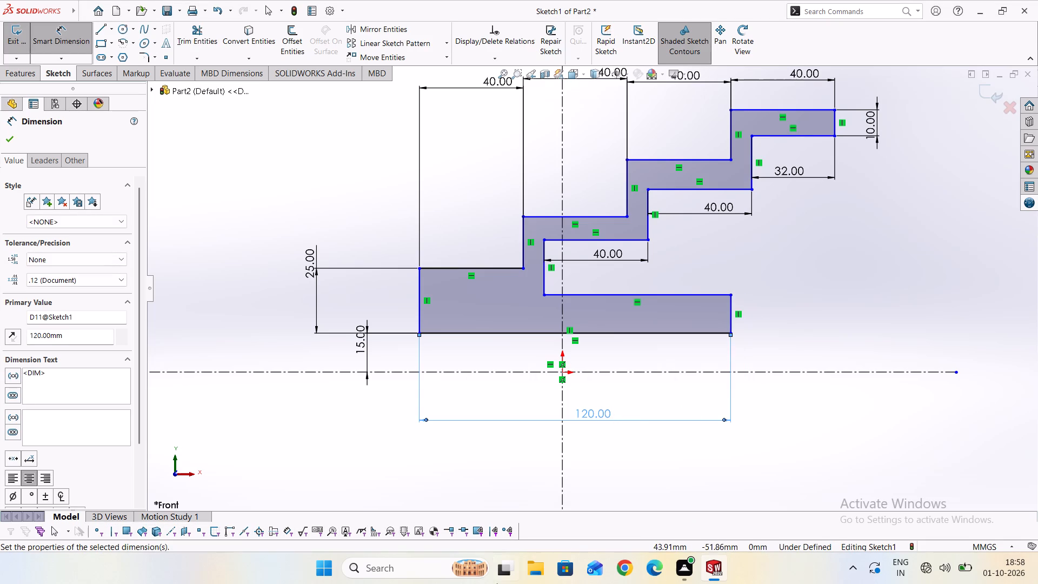
# Examine the stepped profile and its dimensions from the base arm up to the highest step.
pyautogui.scroll(-4, 713, 359)
pyautogui.scroll(4, 661, 215)
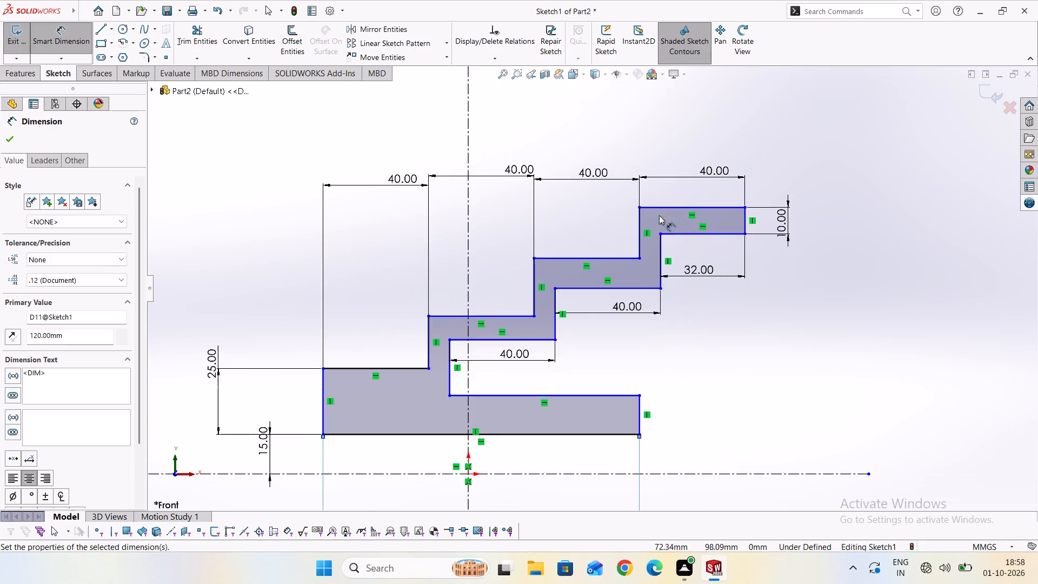
pyautogui.scroll(2, 712, 231)
pyautogui.scroll(2, 778, 247)
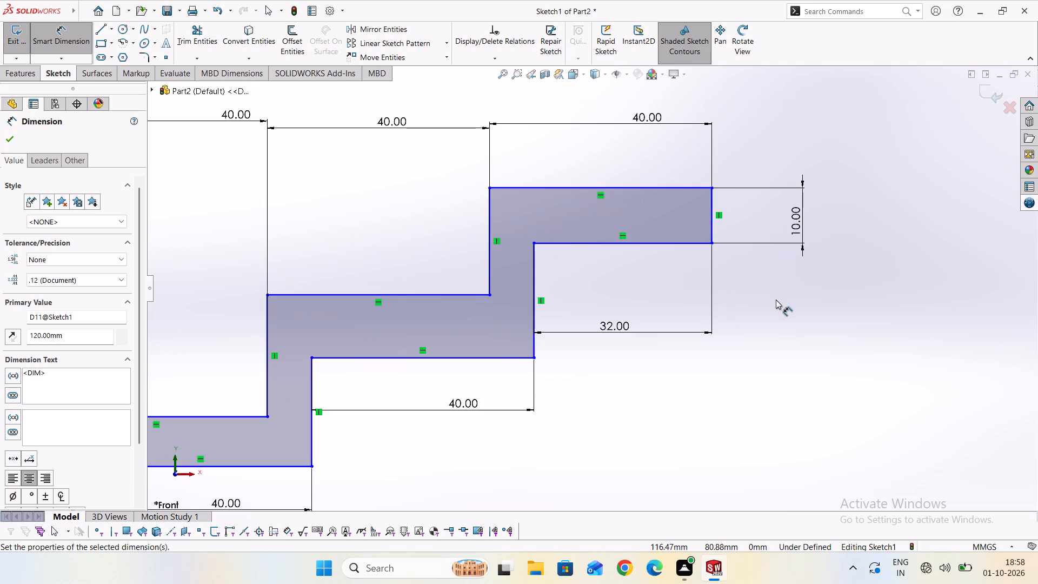
pyautogui.scroll(-5, 777, 300)
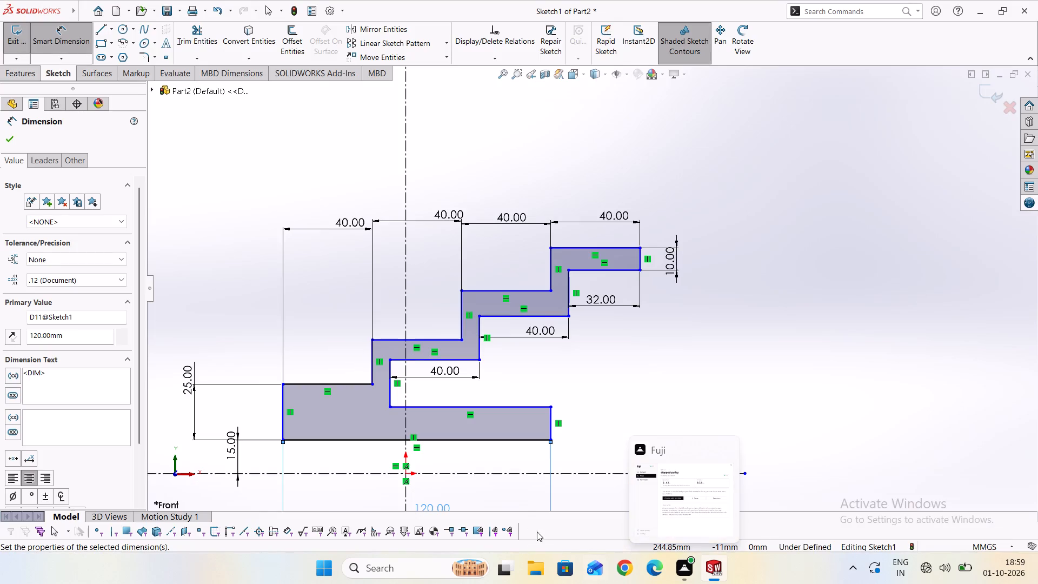
pyautogui.scroll(-1, 595, 420)
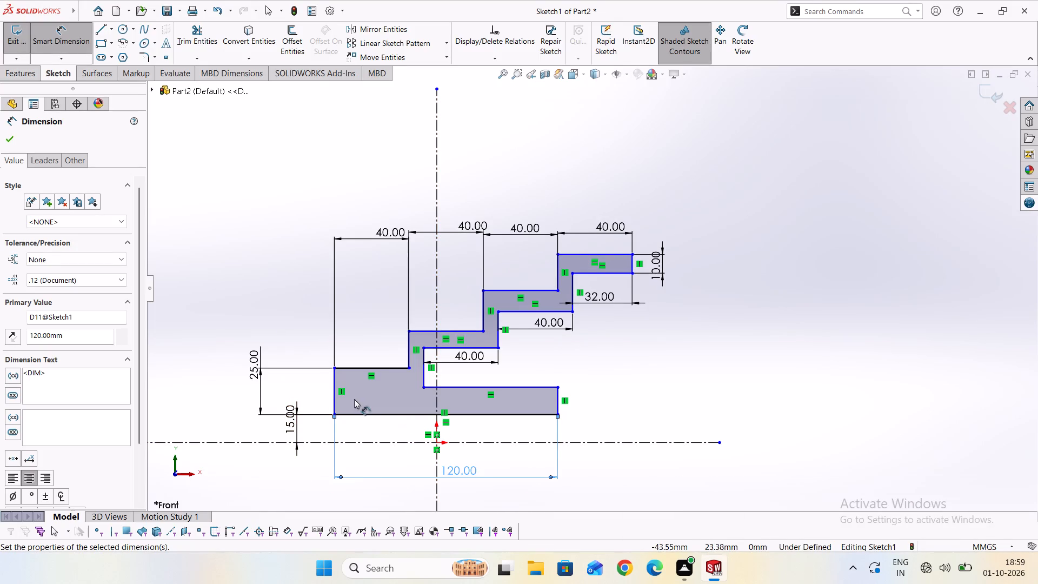
pyautogui.keyDown('ctrl'); pyautogui.rightClick(335, 397); pyautogui.keyUp('ctrl')
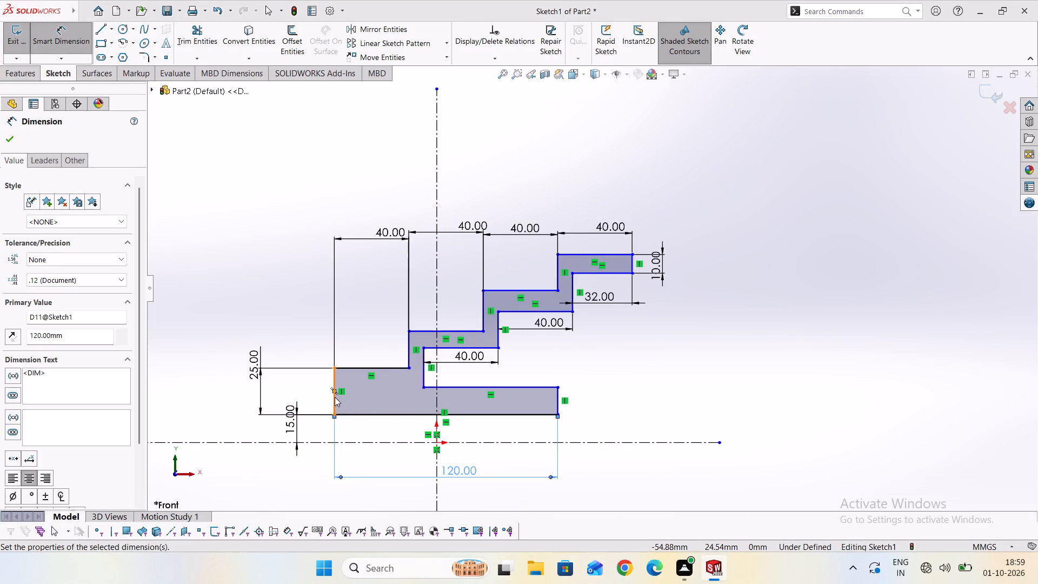
pyautogui.press('Escape')
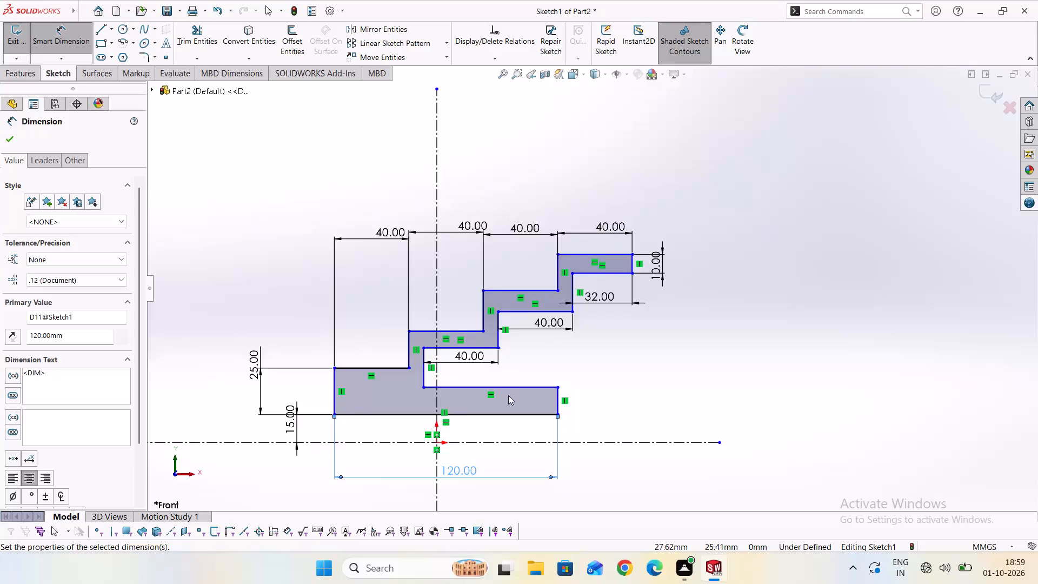
pyautogui.scroll(-2, 540, 391)
pyautogui.scroll(2, 475, 341)
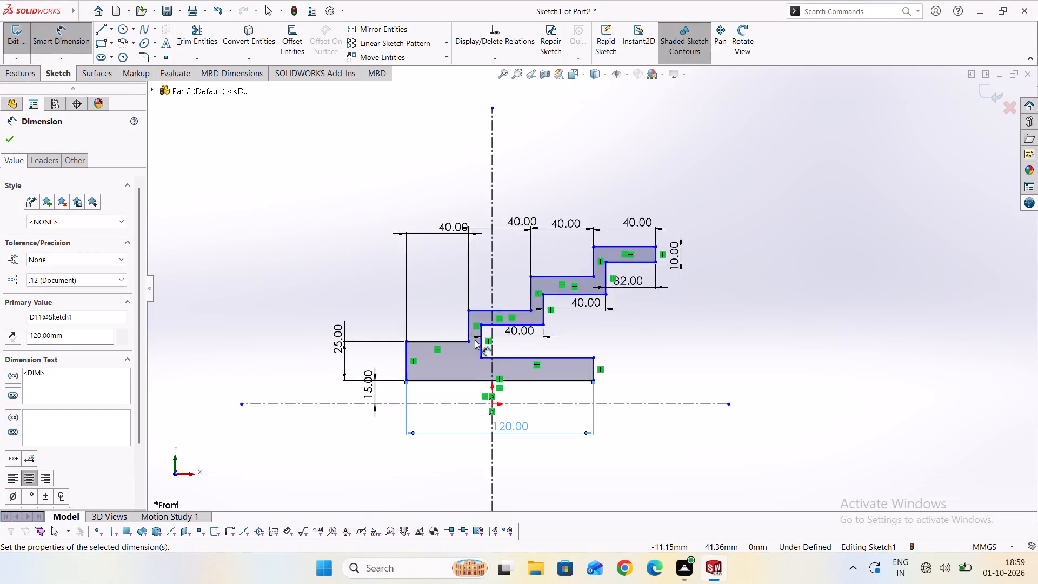
pyautogui.scroll(3, 475, 340)
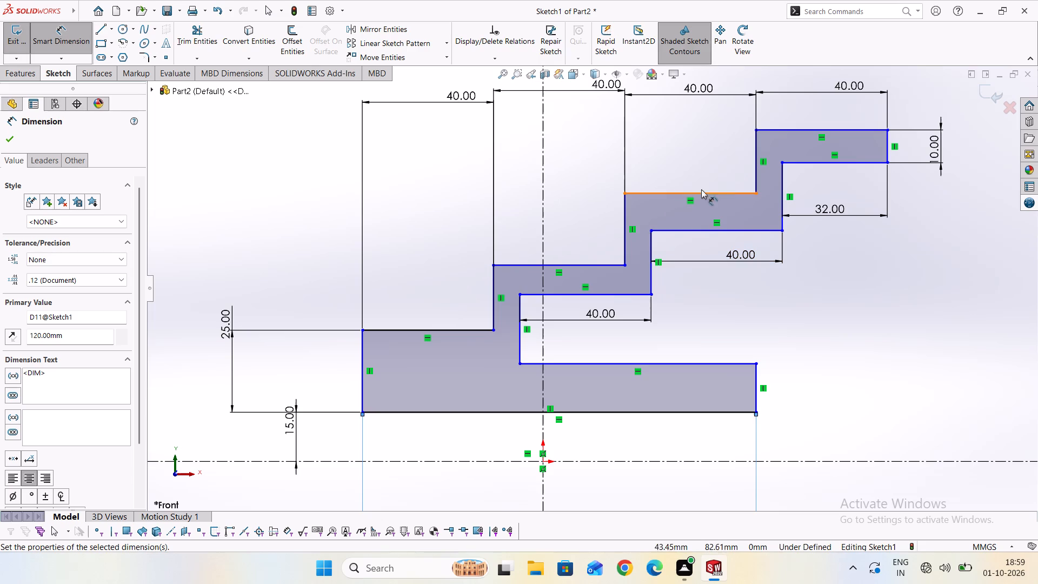
pyautogui.scroll(-2, 810, 276)
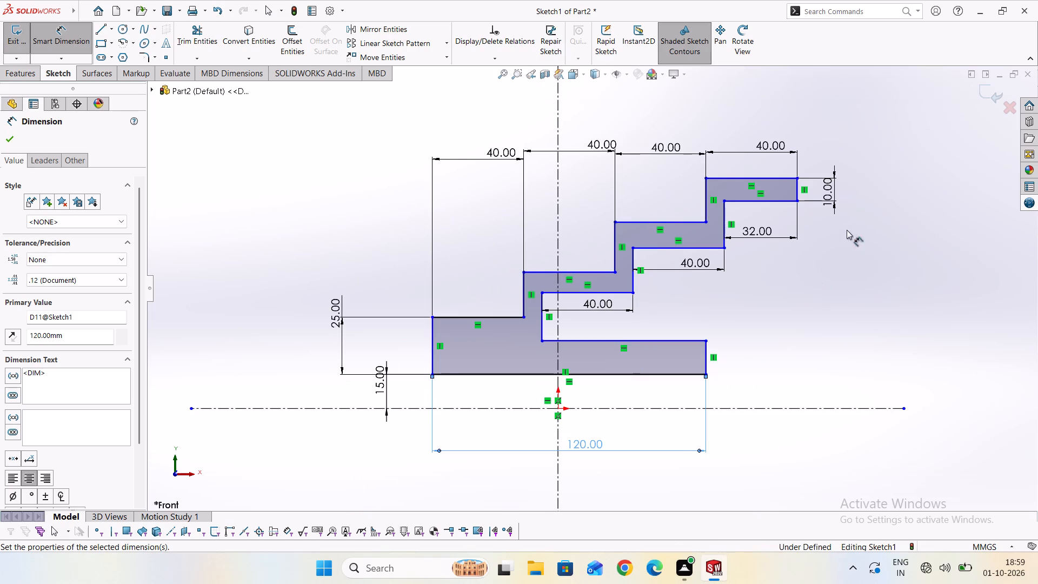
pyautogui.scroll(-2, 846, 267)
pyautogui.scroll(5, 720, 229)
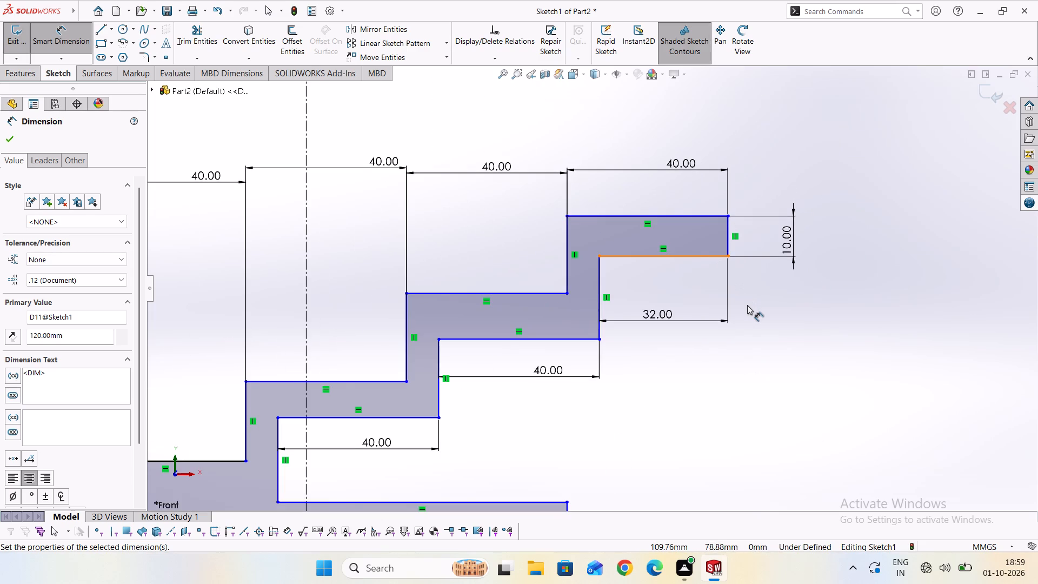
pyautogui.scroll(-4, 747, 305)
pyautogui.scroll(1, 400, 434)
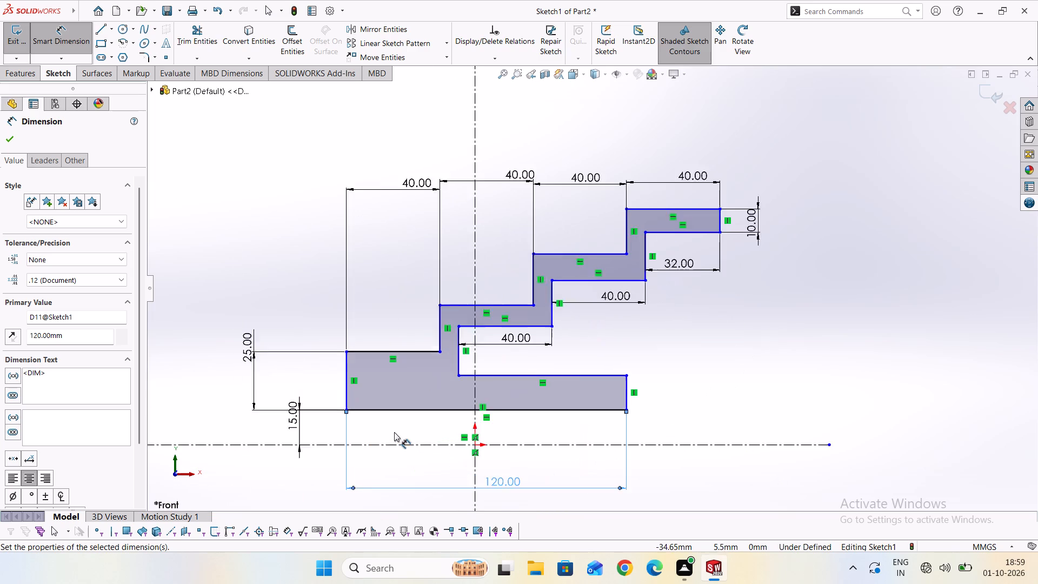
pyautogui.scroll(1, 394, 432)
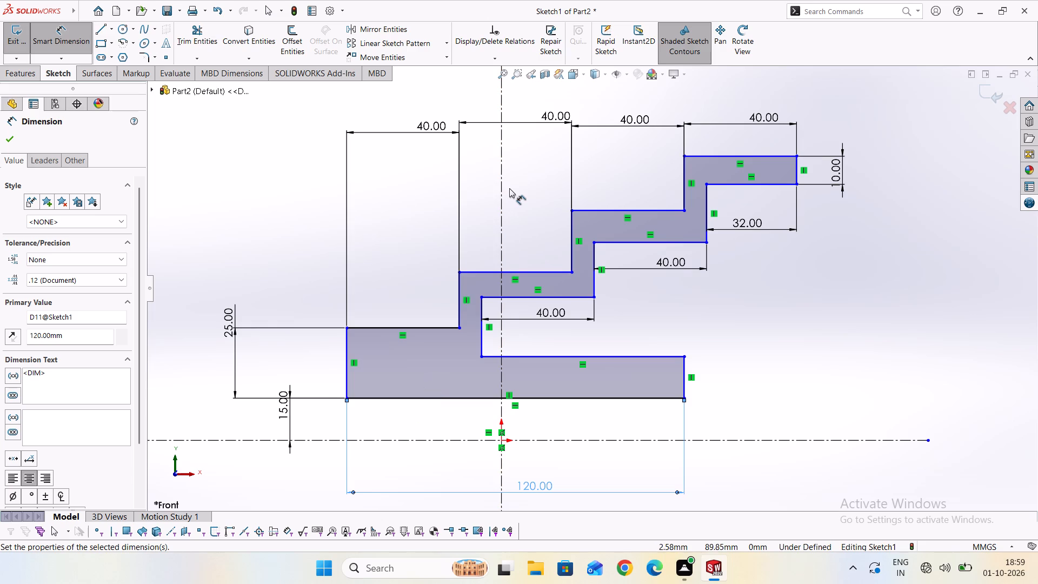
pyautogui.scroll(-3, 509, 197)
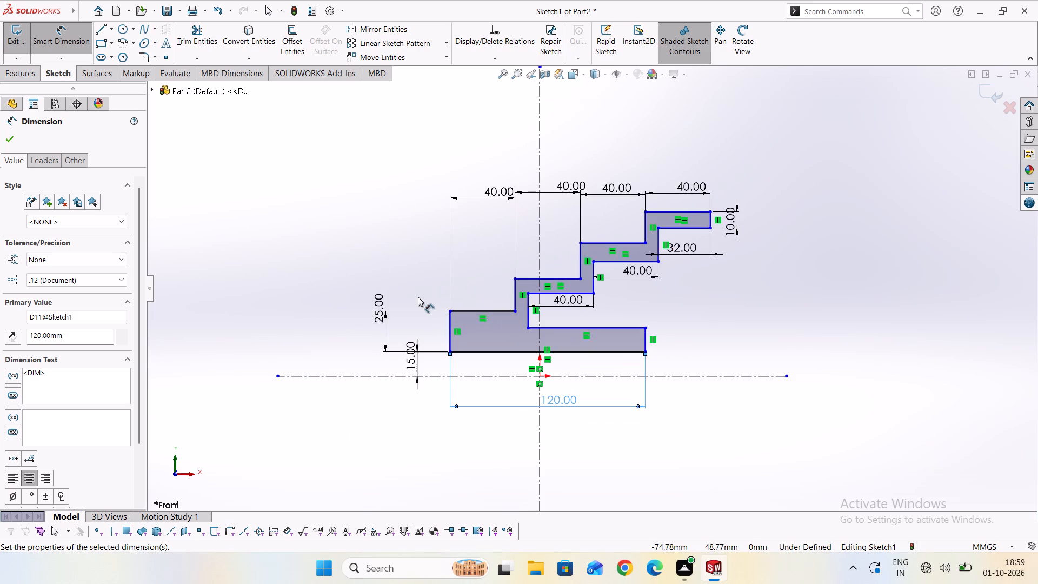
# Delete the base's 25 mm height, 40 mm top width, 15 mm centerline offset and 120 mm bottom length dimensions.
pyautogui.rightClick(408, 311)
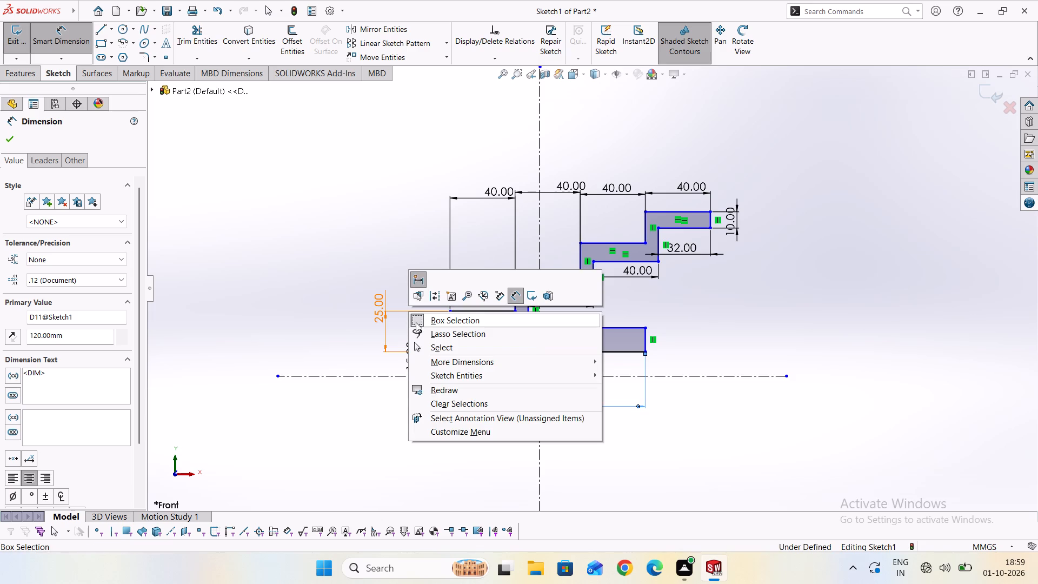
pyautogui.press('Escape')
pyautogui.rightClick(384, 328)
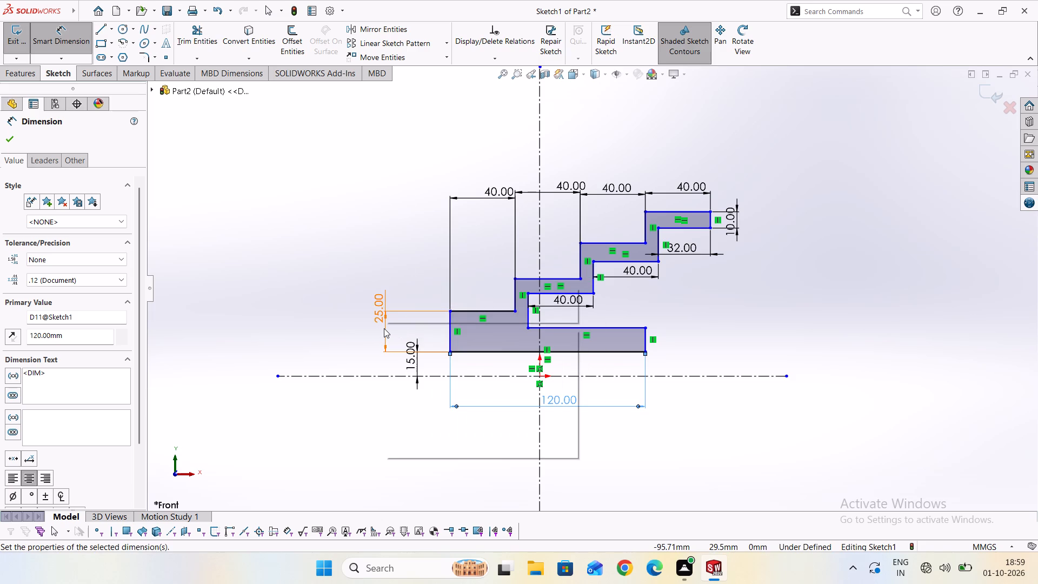
pyautogui.press('Escape')
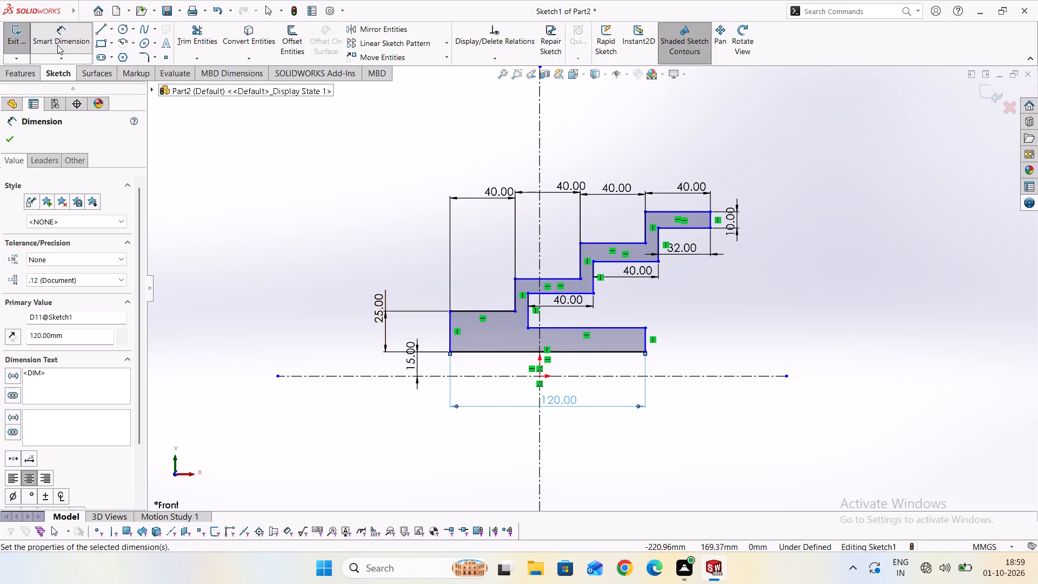
pyautogui.click(61, 42)
pyautogui.rightClick(384, 326)
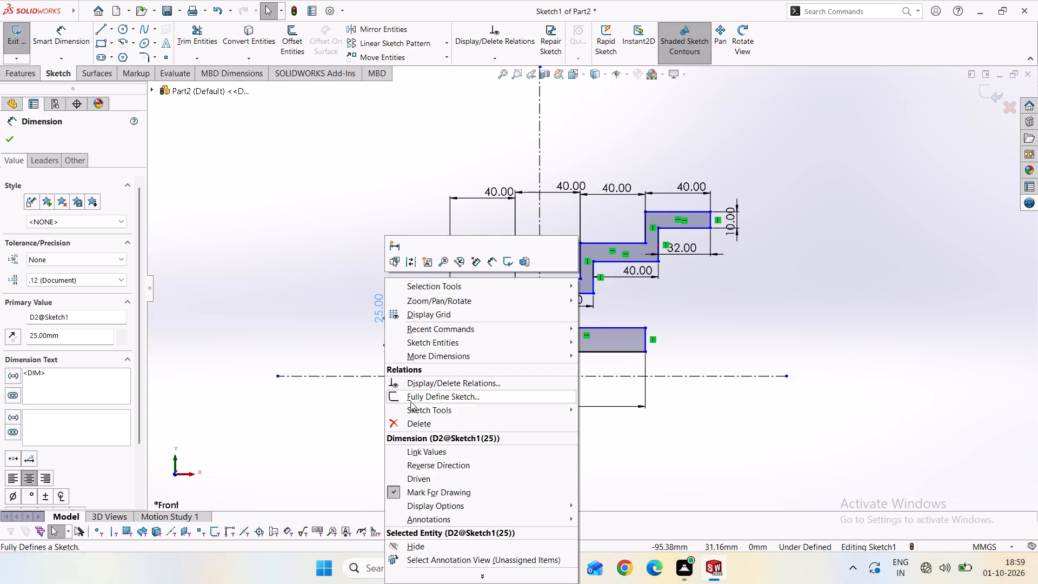
pyautogui.click(414, 422)
pyautogui.click(449, 262)
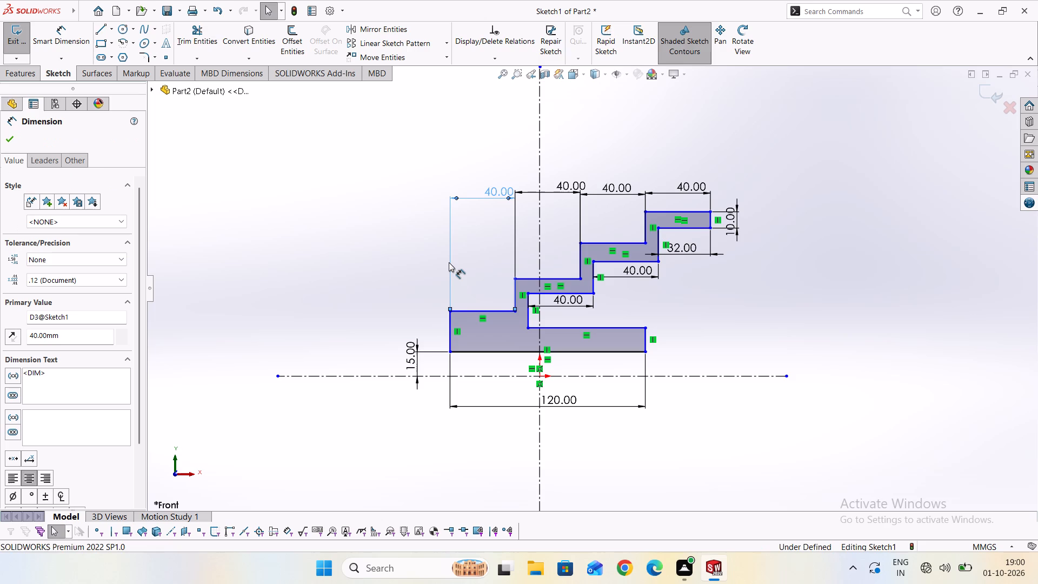
pyautogui.rightClick(449, 262)
pyautogui.click(493, 410)
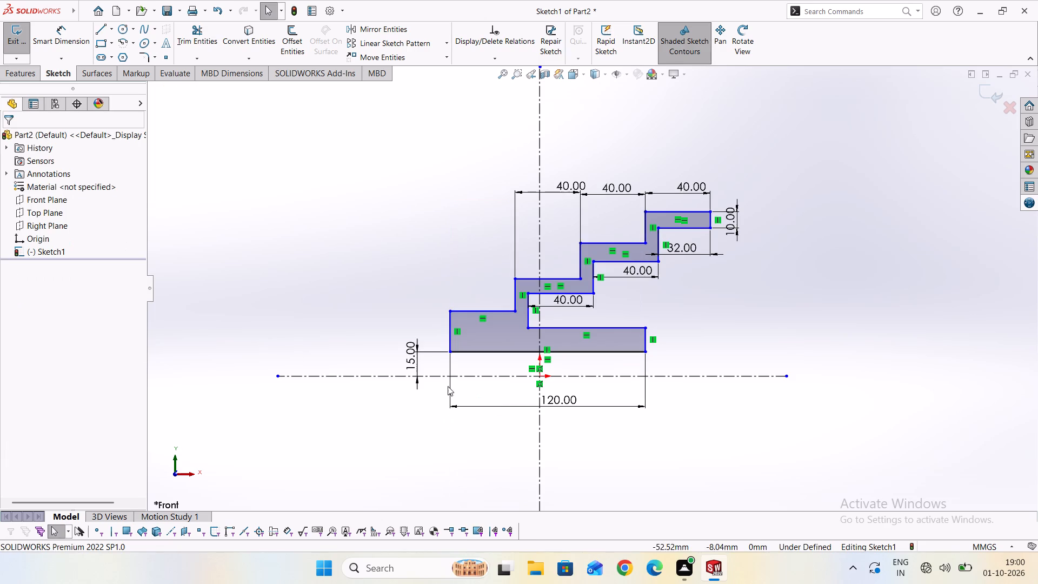
pyautogui.rightClick(416, 367)
pyautogui.click(447, 413)
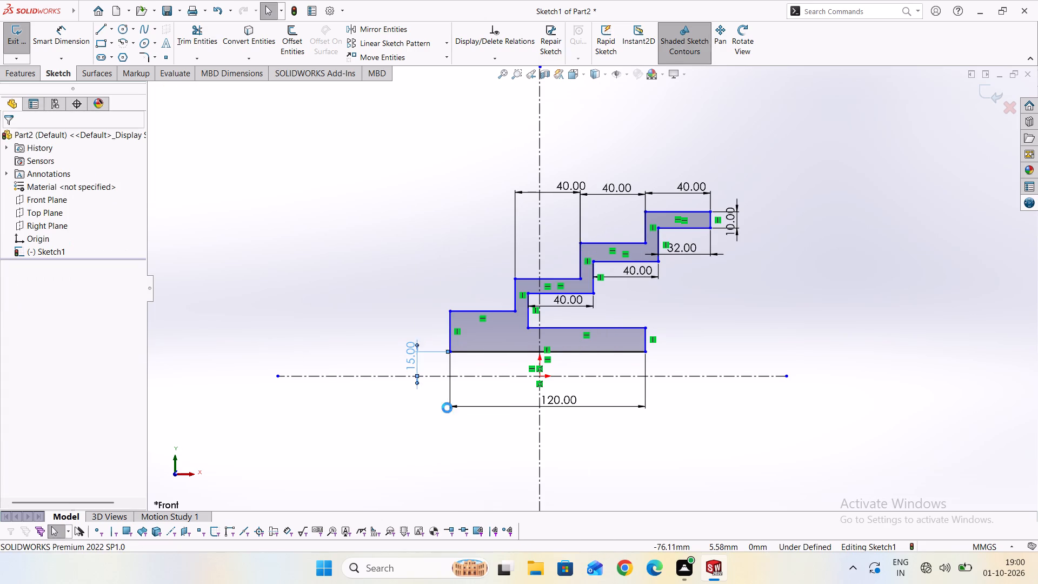
pyautogui.rightClick(473, 406)
pyautogui.click(482, 406)
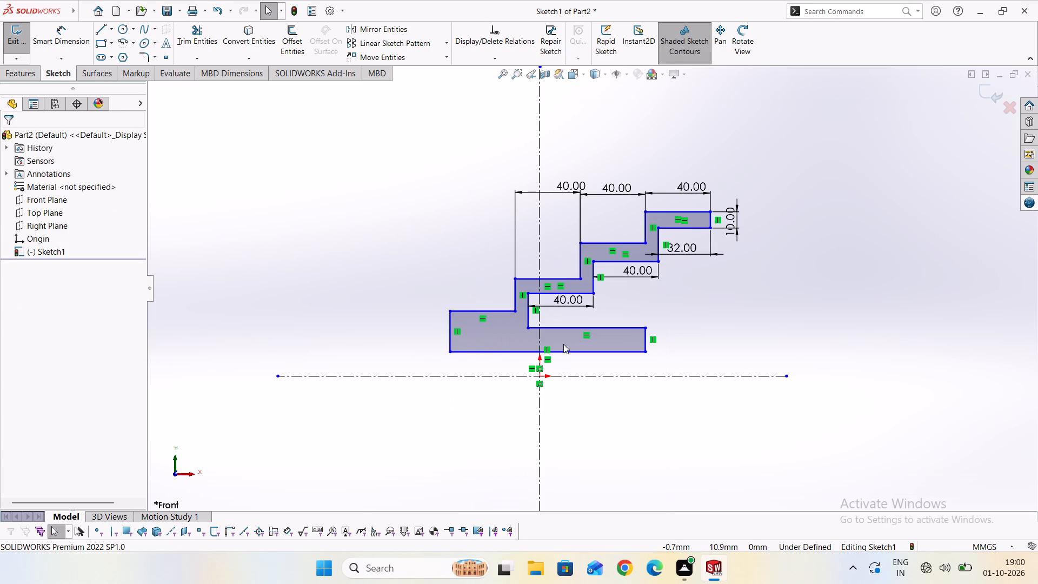
# Delete the three underside dimensions of the upper steps and the 10 mm thickness dimension at the highest step's end.
pyautogui.rightClick(561, 302)
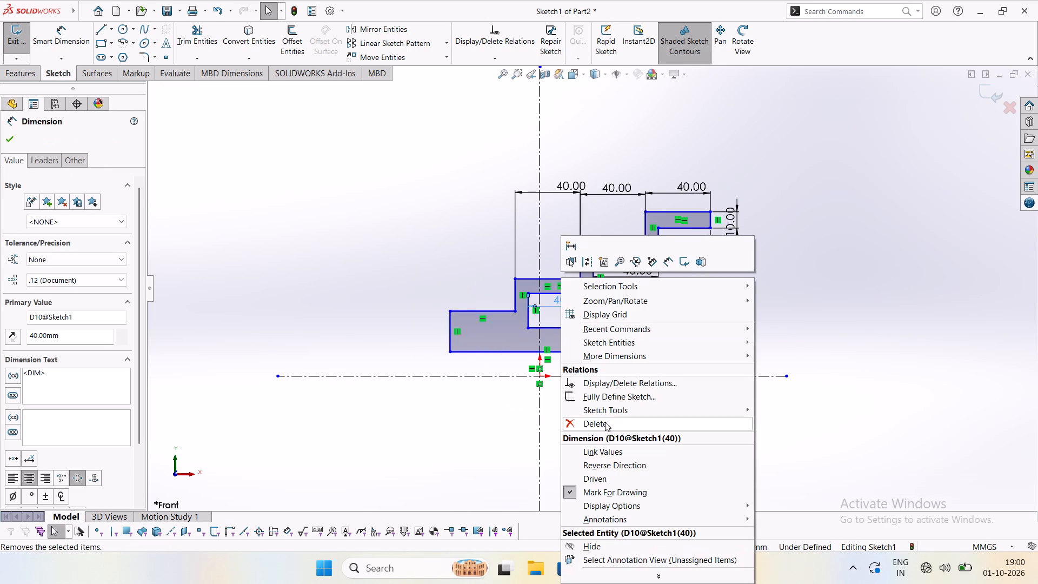
pyautogui.click(605, 422)
pyautogui.rightClick(621, 269)
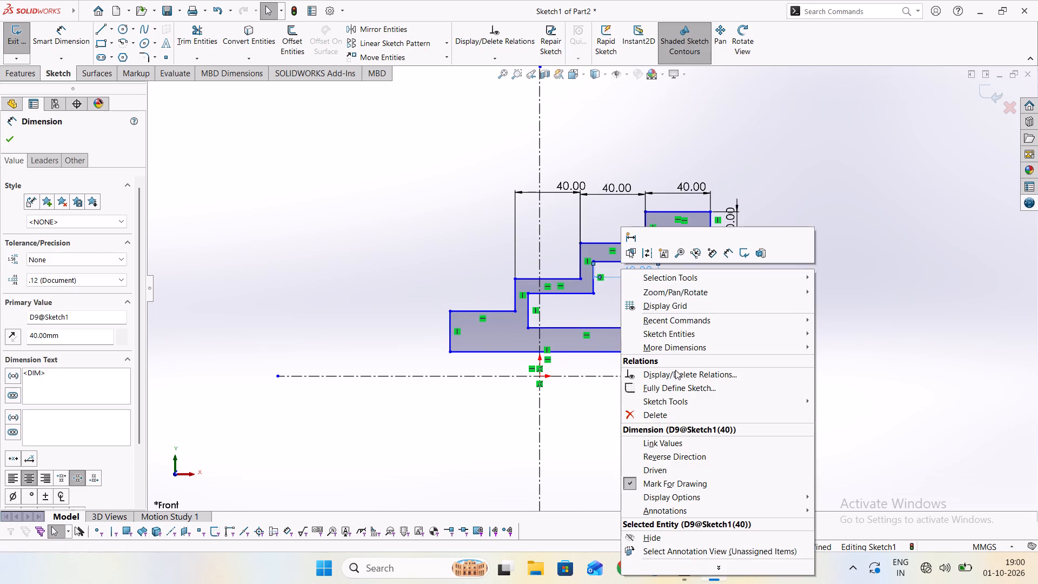
pyautogui.click(661, 417)
pyautogui.rightClick(675, 253)
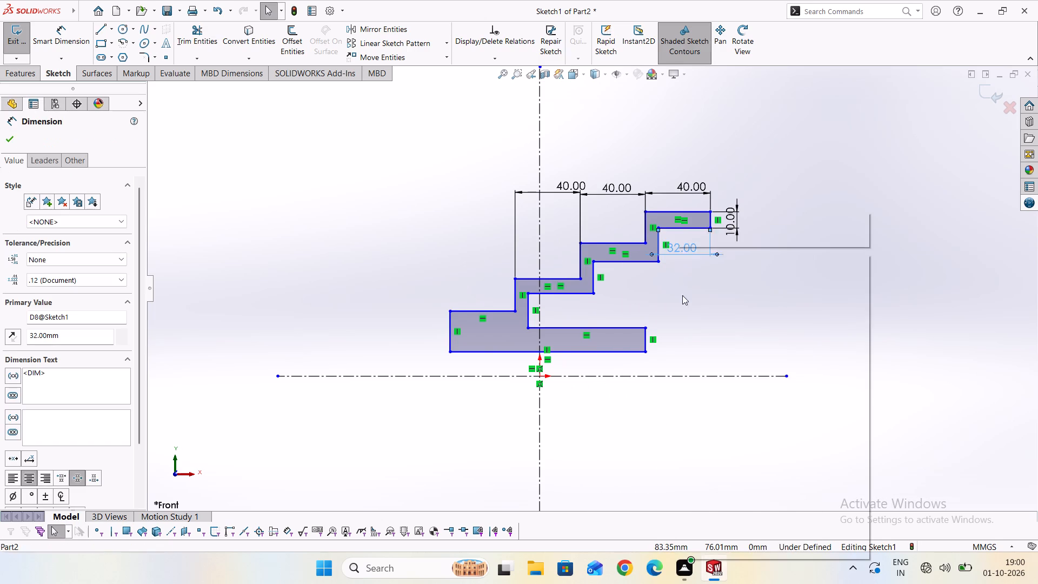
pyautogui.click(713, 400)
pyautogui.rightClick(733, 218)
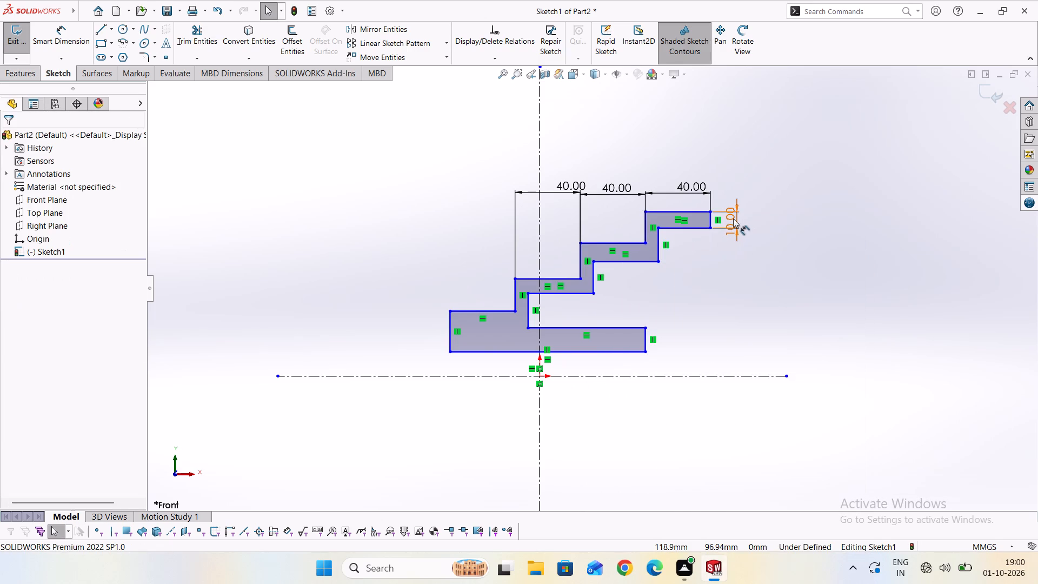
pyautogui.click(764, 361)
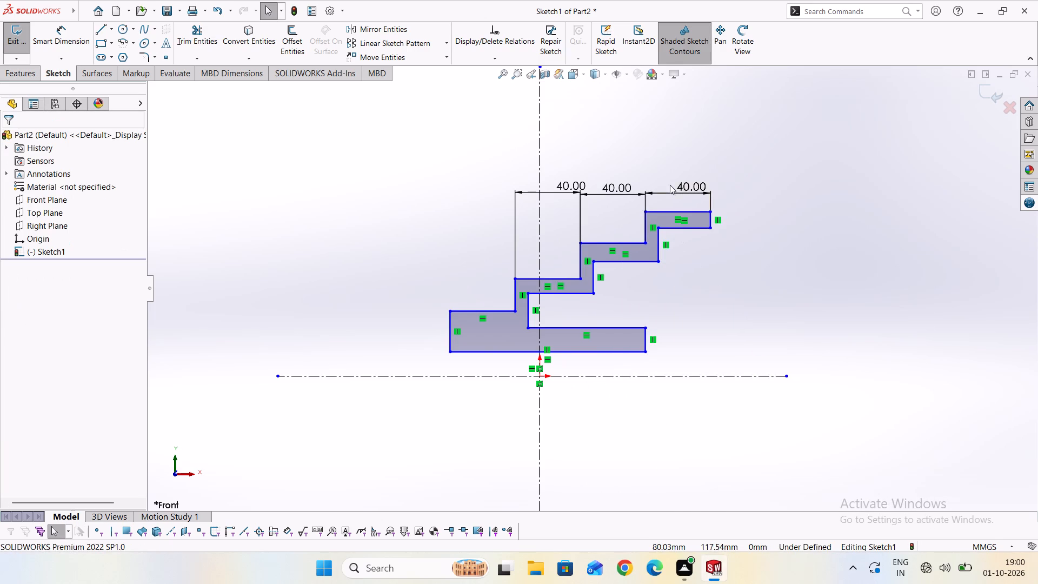
# Delete the three 40 mm width dimensions above the profile's upper steps.
pyautogui.rightClick(674, 192)
pyautogui.click(715, 340)
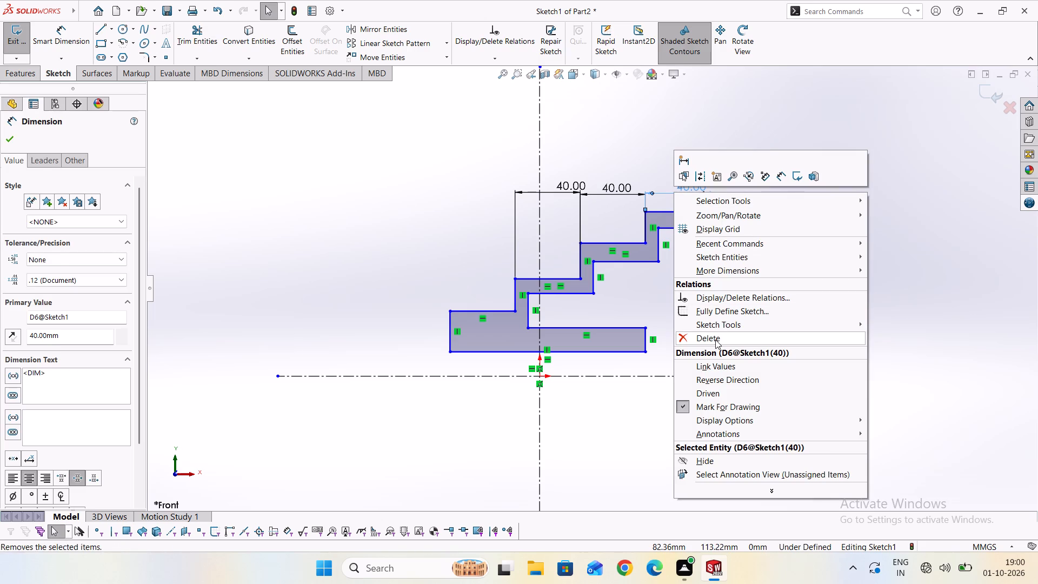
pyautogui.rightClick(633, 194)
pyautogui.click(686, 340)
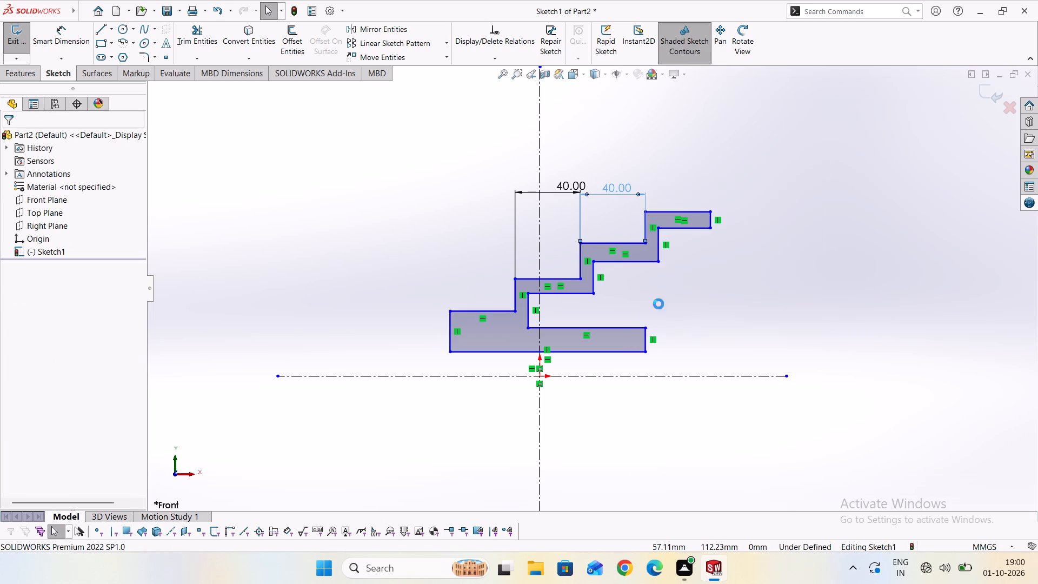
pyautogui.rightClick(575, 194)
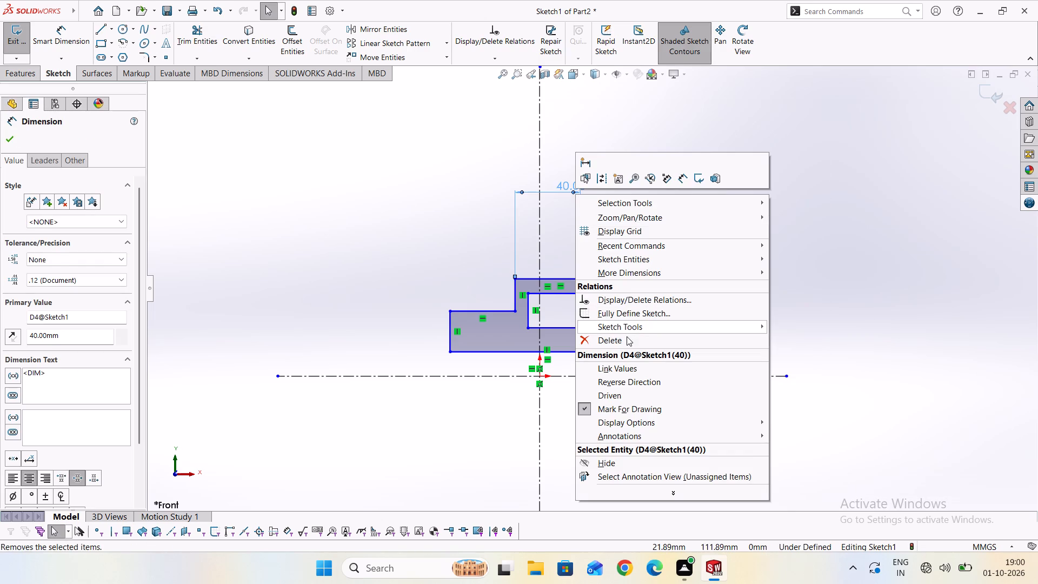
pyautogui.click(627, 337)
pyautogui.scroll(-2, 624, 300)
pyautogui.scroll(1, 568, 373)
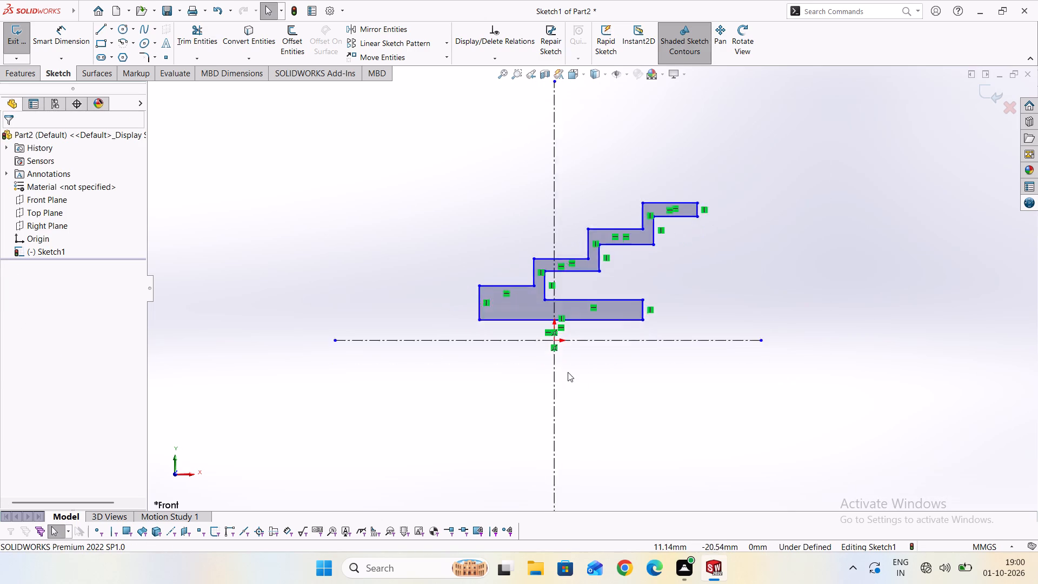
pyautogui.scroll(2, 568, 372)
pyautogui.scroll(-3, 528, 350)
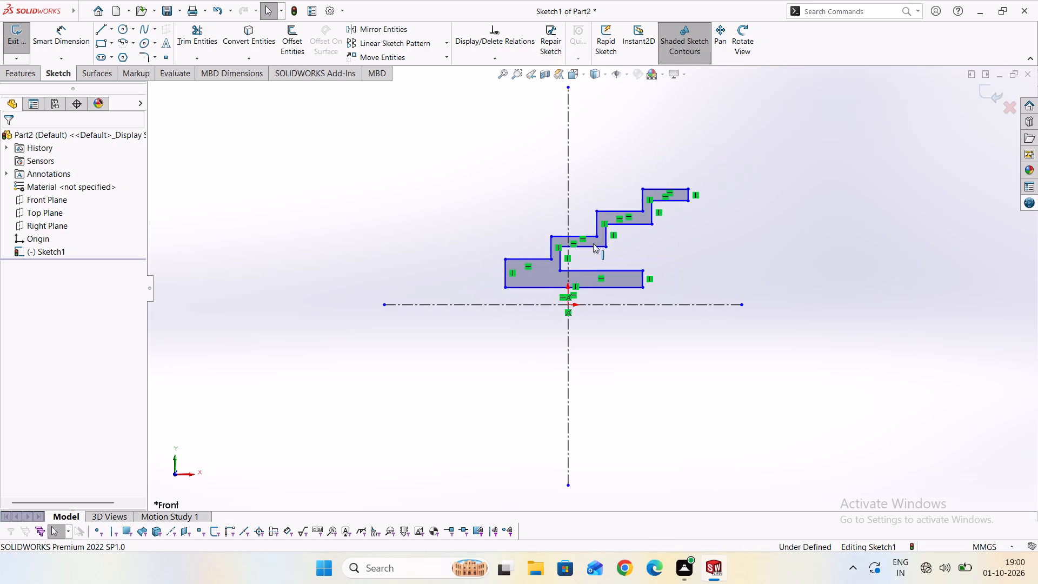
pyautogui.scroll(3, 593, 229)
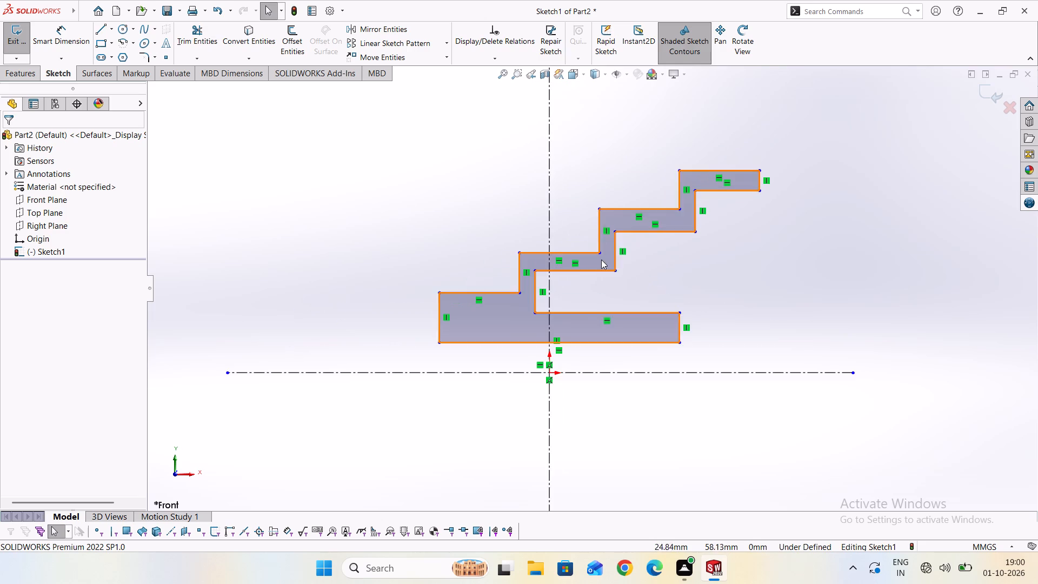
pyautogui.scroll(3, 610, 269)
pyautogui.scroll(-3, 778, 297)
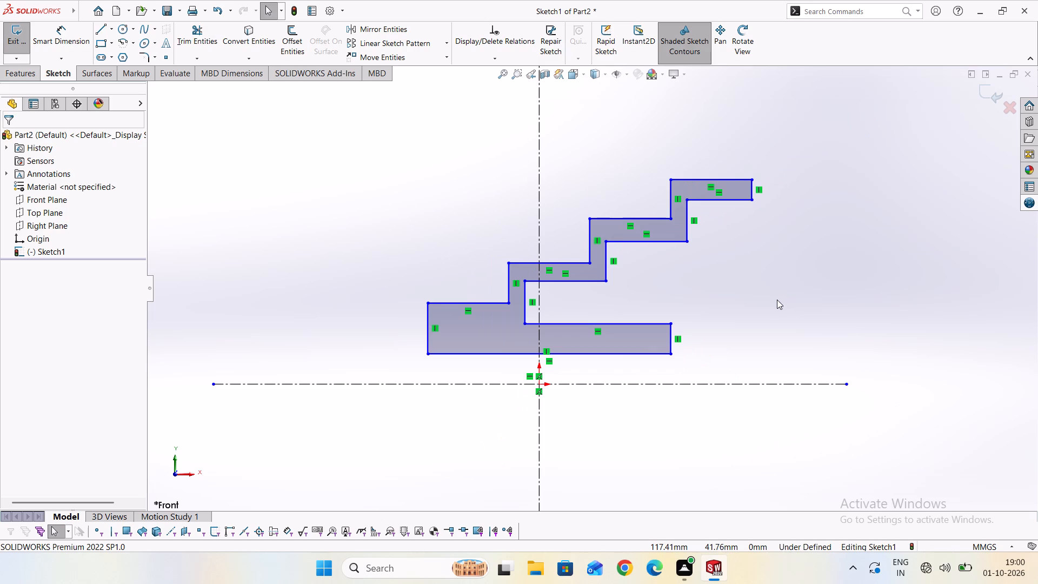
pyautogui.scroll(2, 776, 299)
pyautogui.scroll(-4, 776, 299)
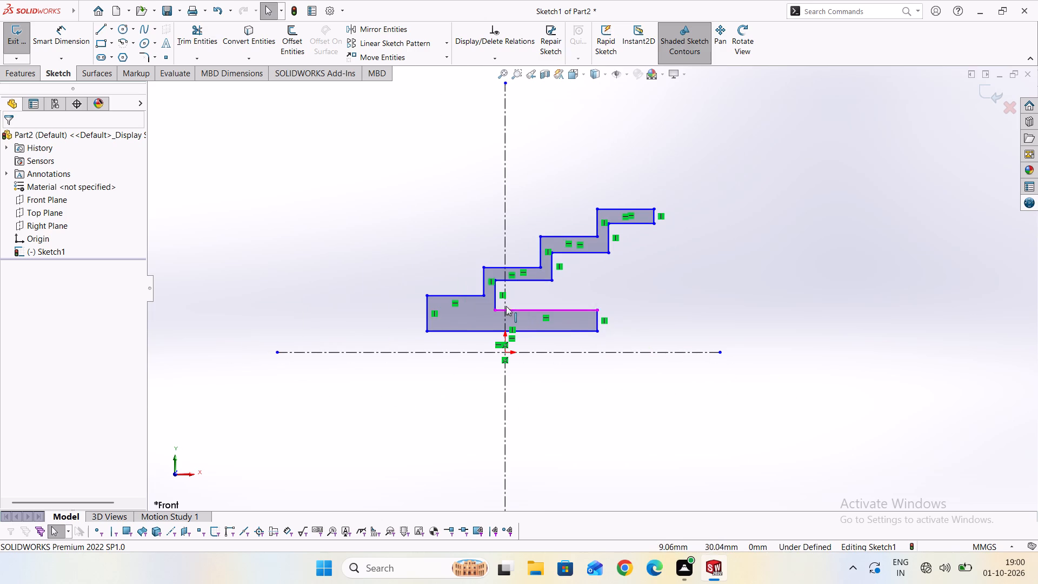
# Start Fully Define Sketch with all entities in the sketch included, and window-select the entire stepped profile.
pyautogui.click(509, 62)
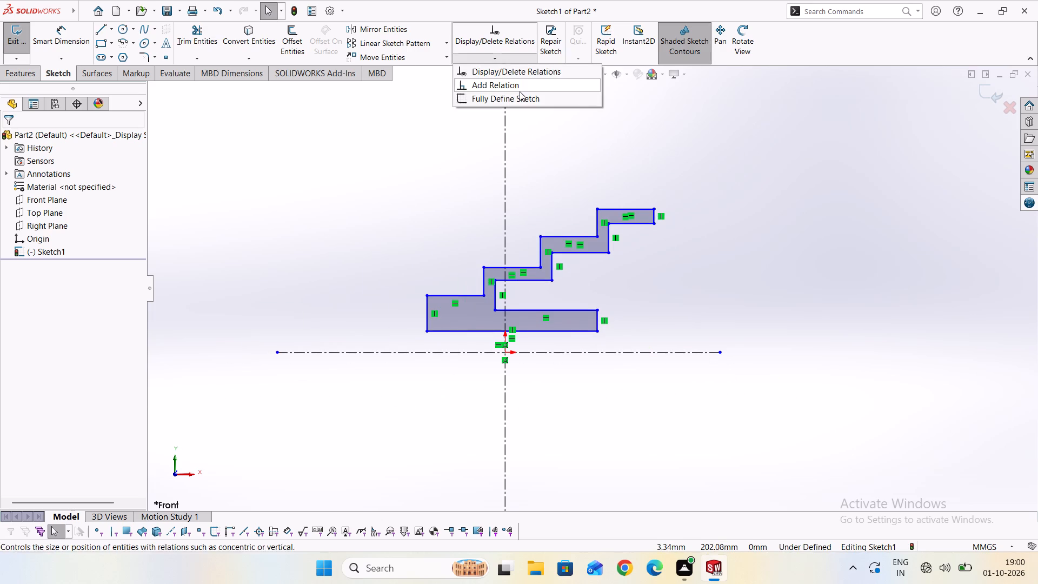
pyautogui.click(521, 99)
pyautogui.scroll(-1, 374, 222)
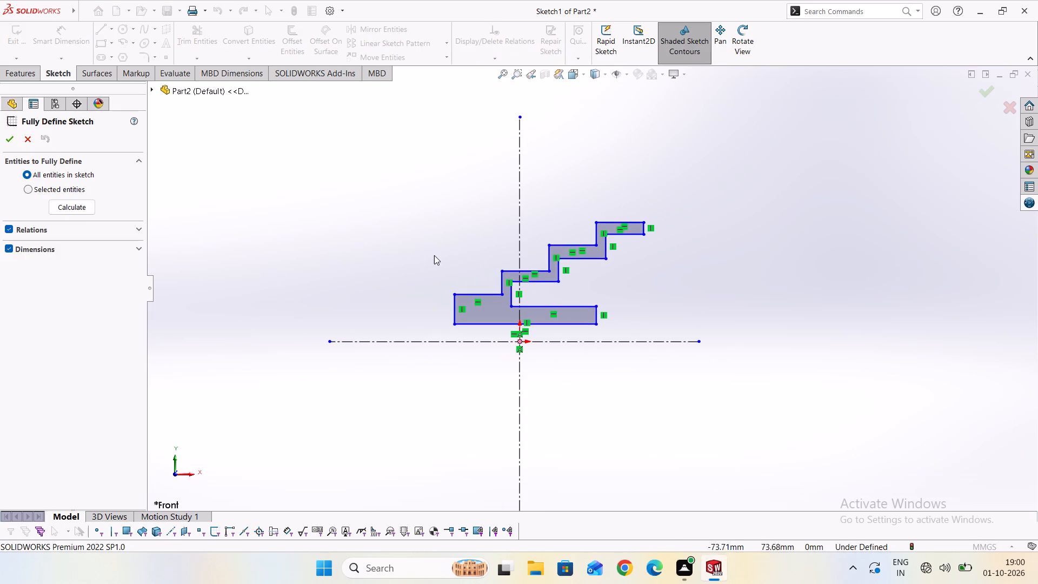
pyautogui.moveTo(362, 165); pyautogui.dragTo(696, 327)
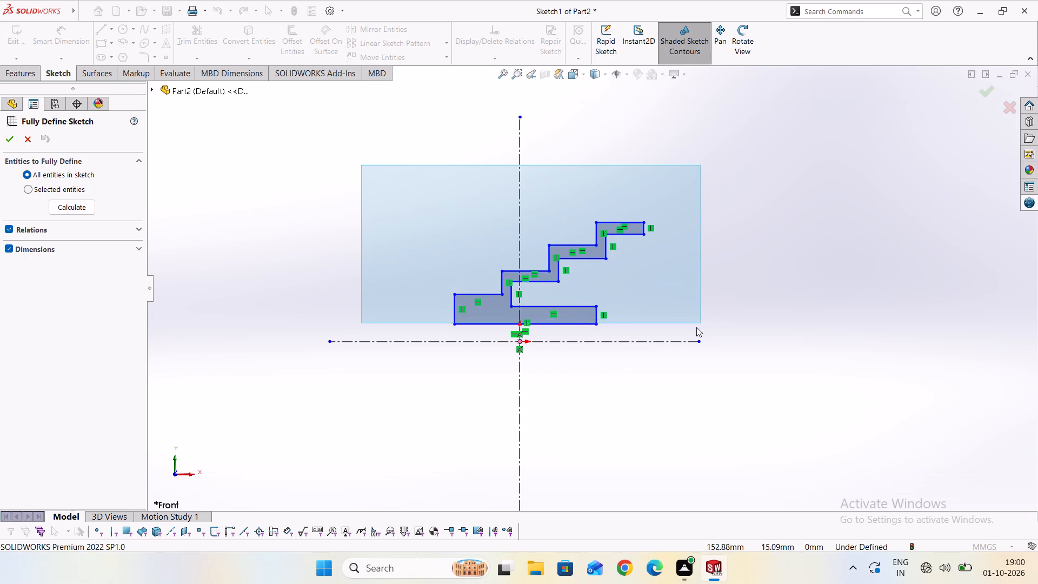
pyautogui.moveTo(696, 327); pyautogui.dragTo(693, 332)
pyautogui.click(693, 332)
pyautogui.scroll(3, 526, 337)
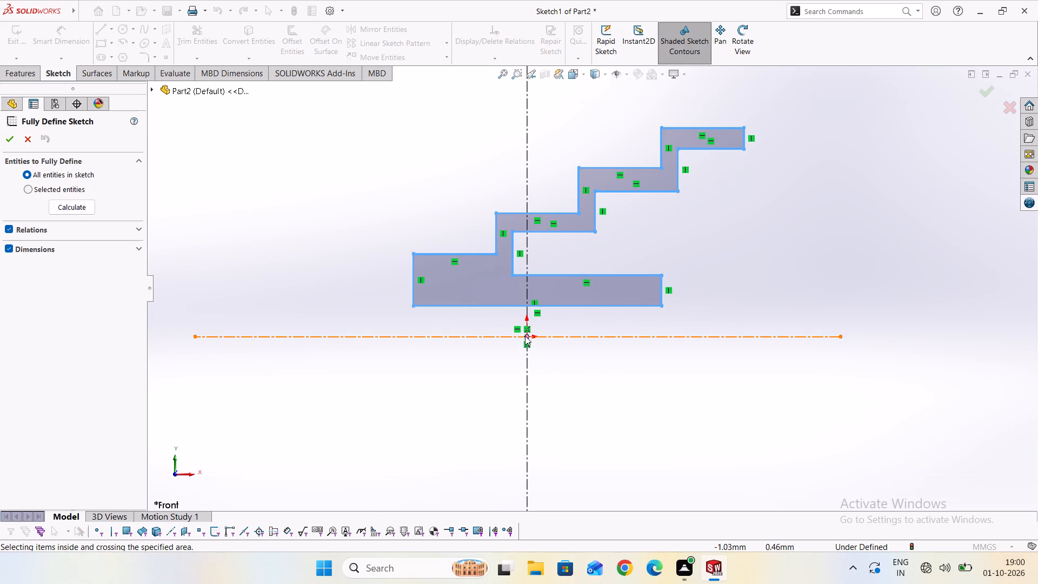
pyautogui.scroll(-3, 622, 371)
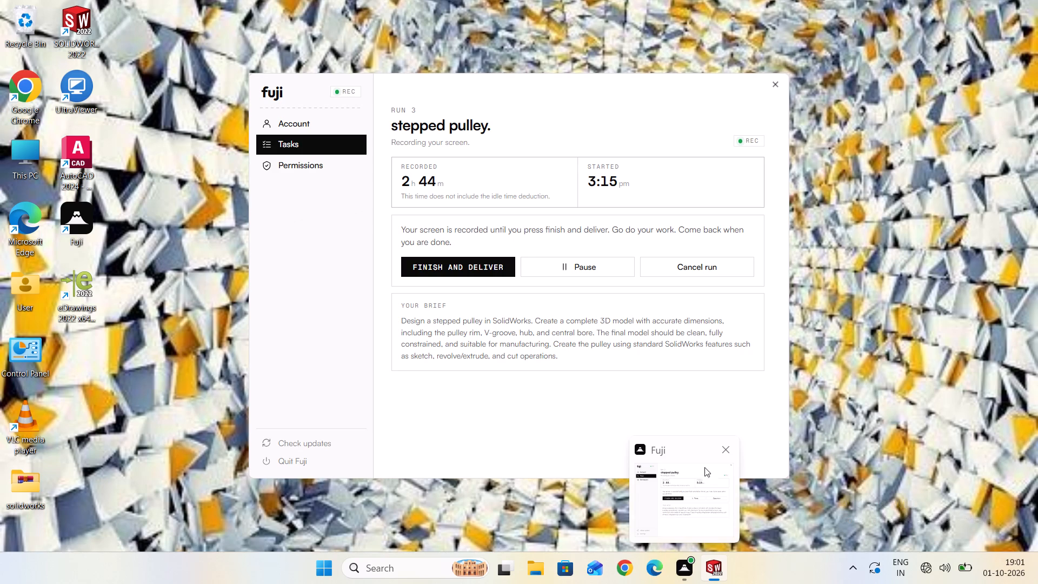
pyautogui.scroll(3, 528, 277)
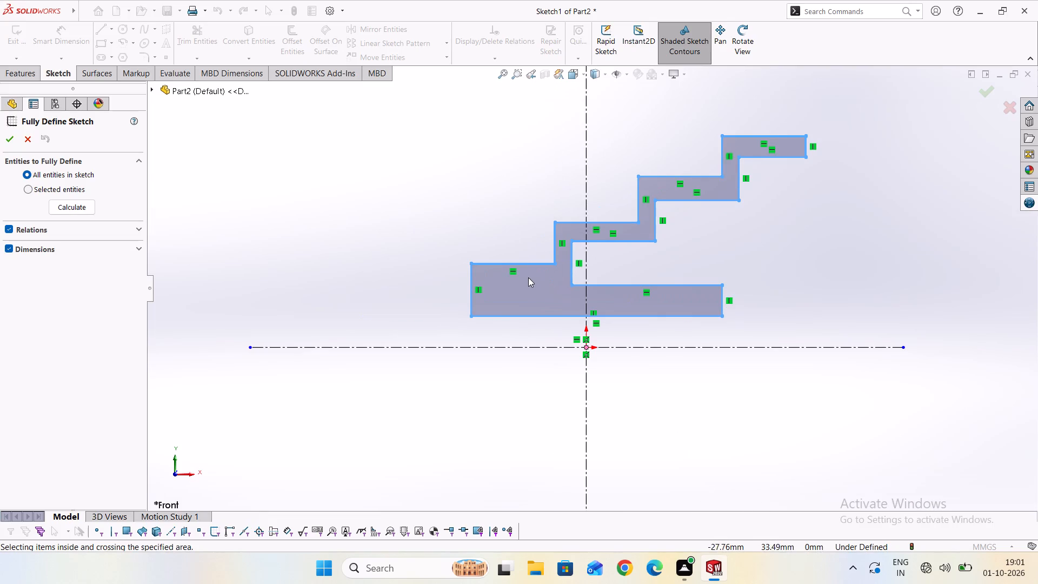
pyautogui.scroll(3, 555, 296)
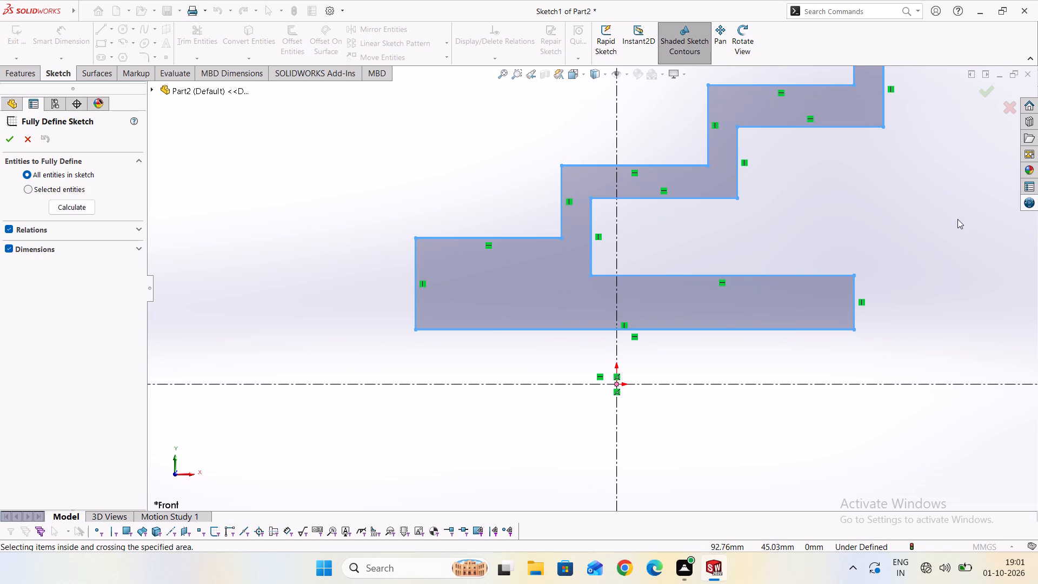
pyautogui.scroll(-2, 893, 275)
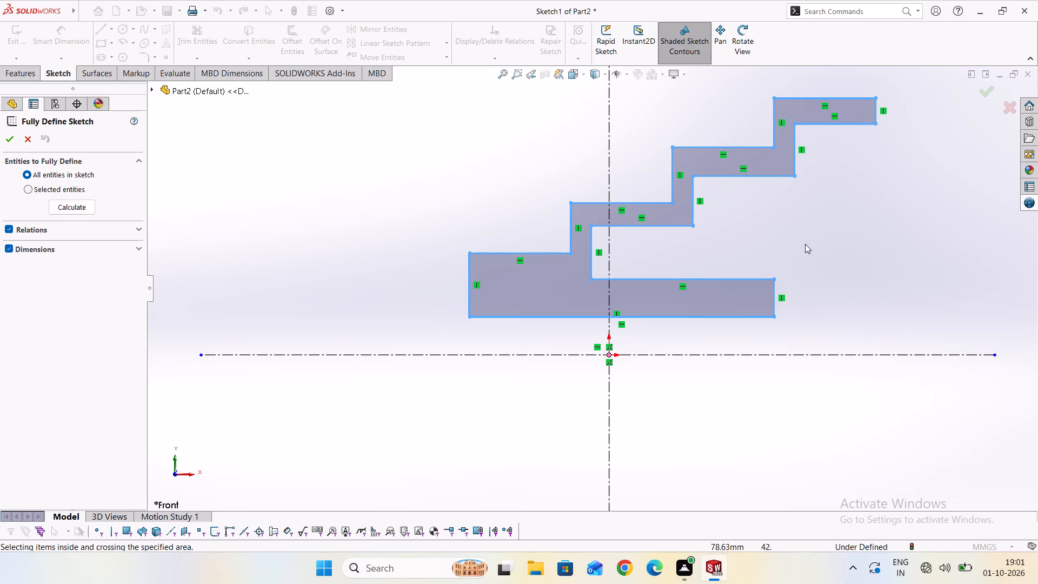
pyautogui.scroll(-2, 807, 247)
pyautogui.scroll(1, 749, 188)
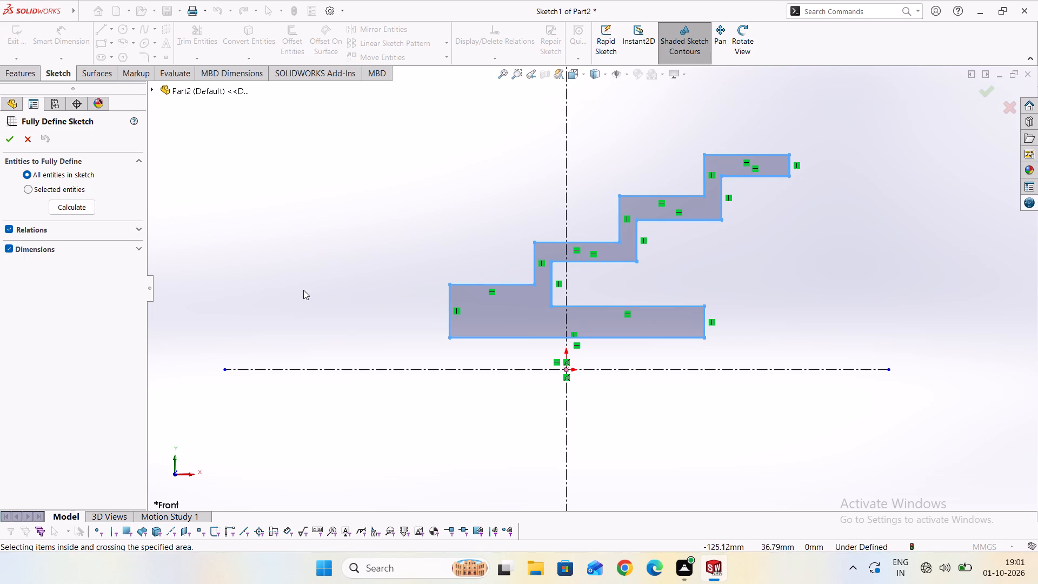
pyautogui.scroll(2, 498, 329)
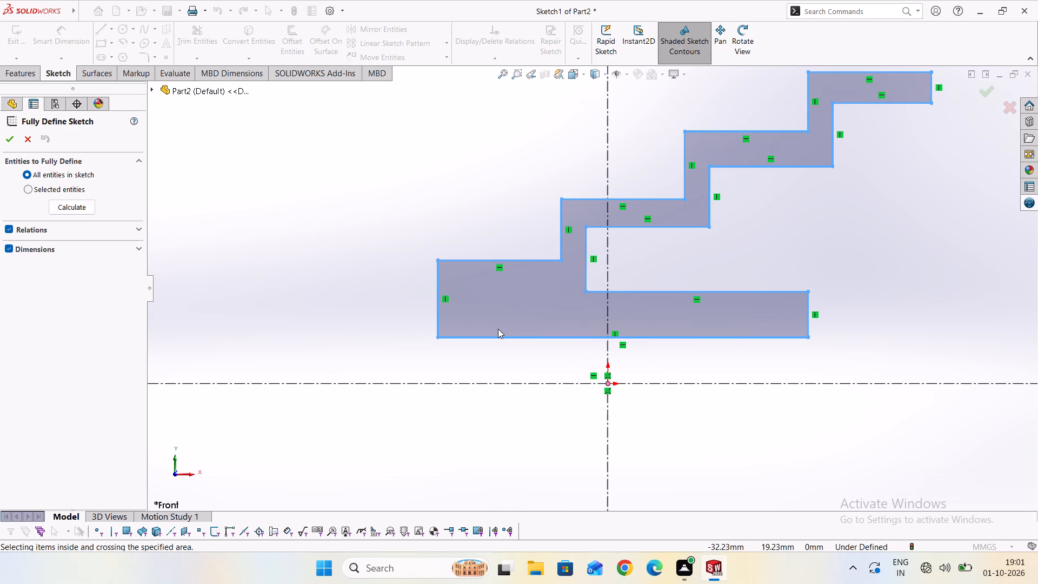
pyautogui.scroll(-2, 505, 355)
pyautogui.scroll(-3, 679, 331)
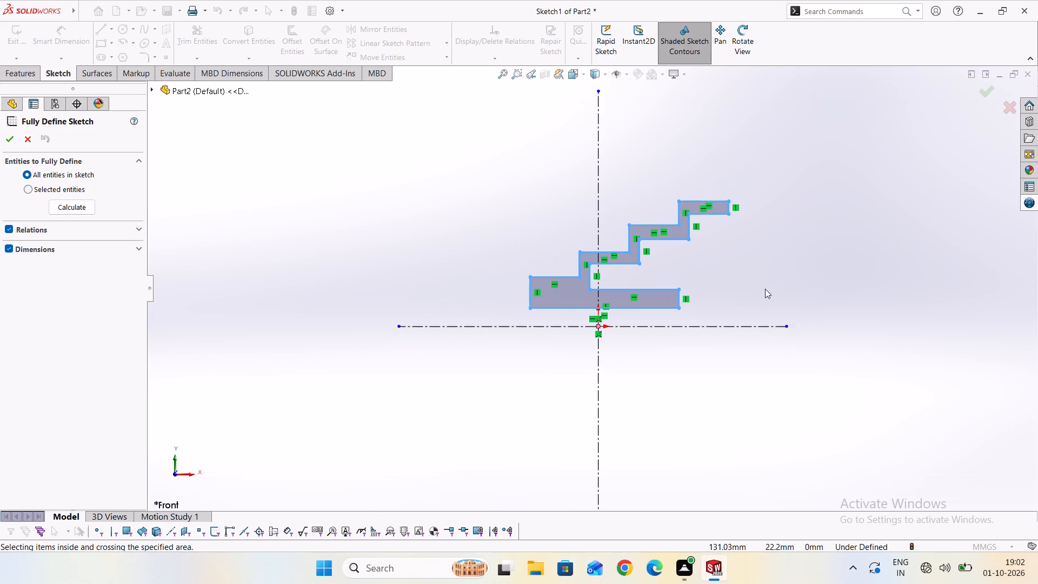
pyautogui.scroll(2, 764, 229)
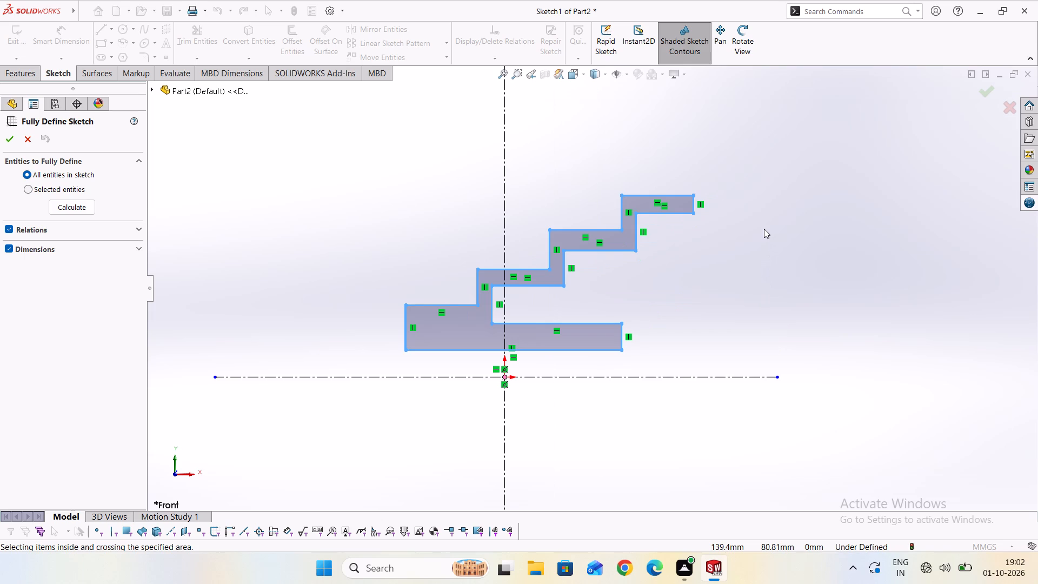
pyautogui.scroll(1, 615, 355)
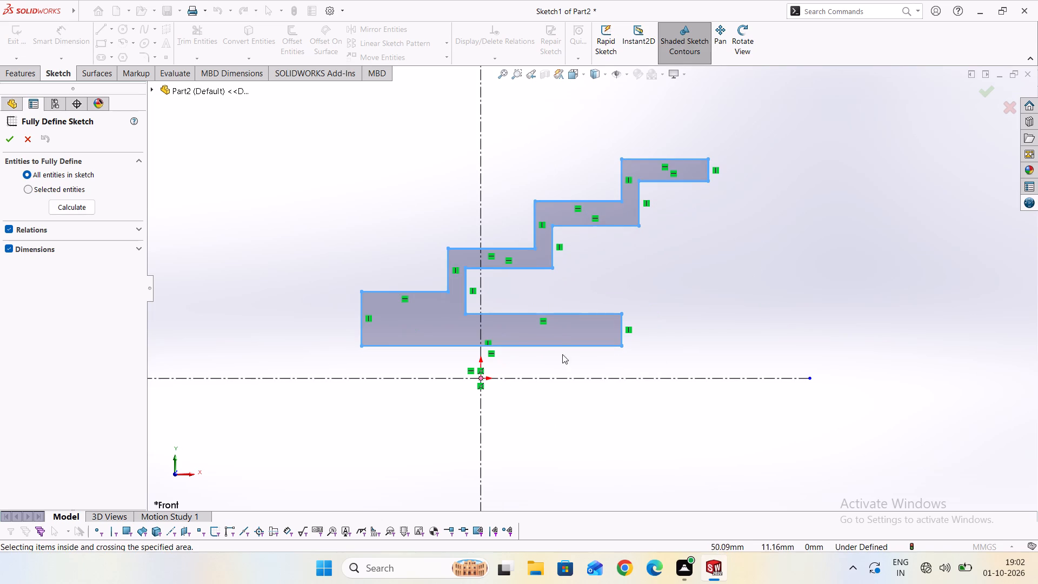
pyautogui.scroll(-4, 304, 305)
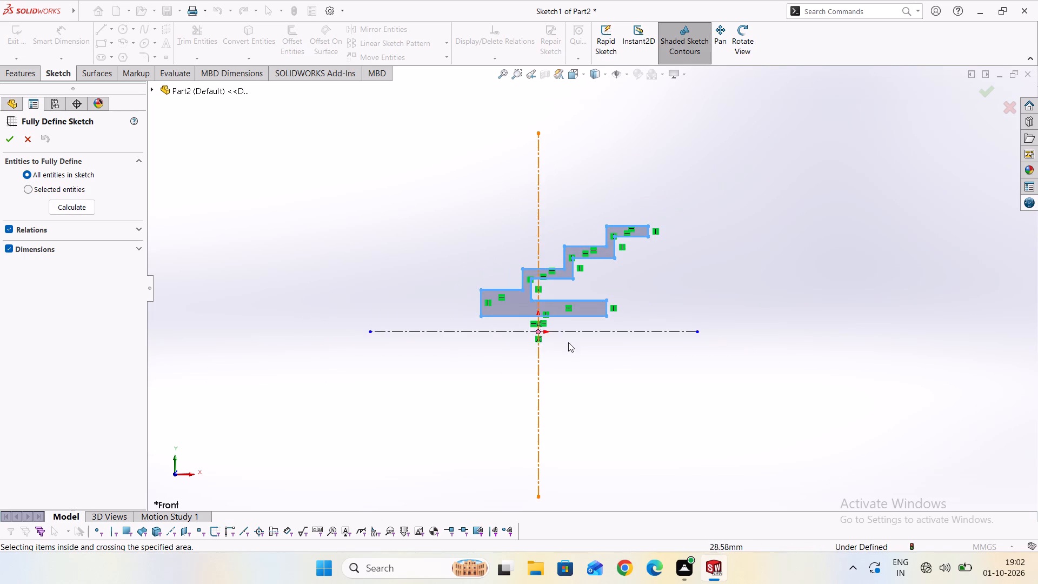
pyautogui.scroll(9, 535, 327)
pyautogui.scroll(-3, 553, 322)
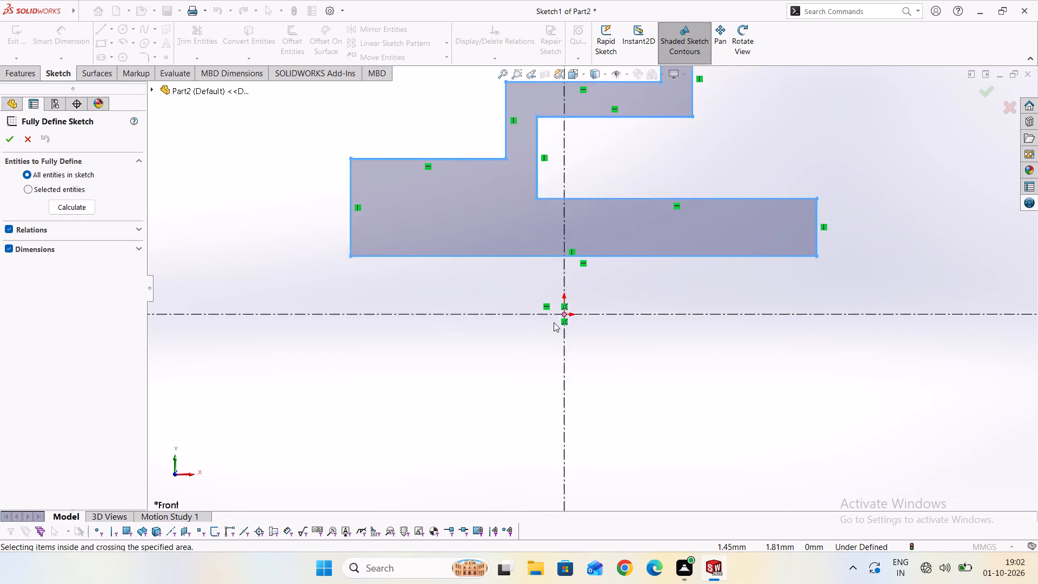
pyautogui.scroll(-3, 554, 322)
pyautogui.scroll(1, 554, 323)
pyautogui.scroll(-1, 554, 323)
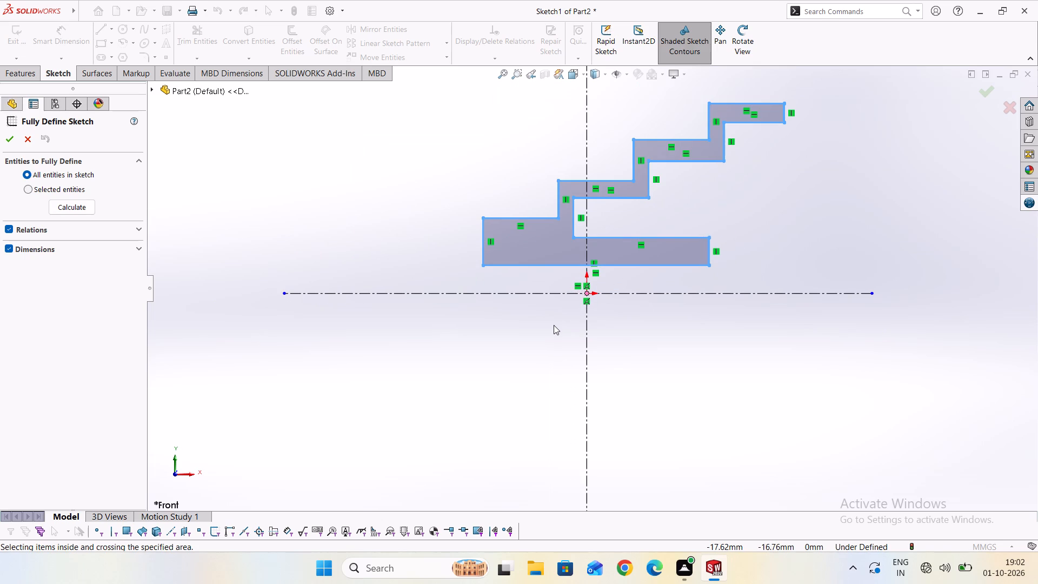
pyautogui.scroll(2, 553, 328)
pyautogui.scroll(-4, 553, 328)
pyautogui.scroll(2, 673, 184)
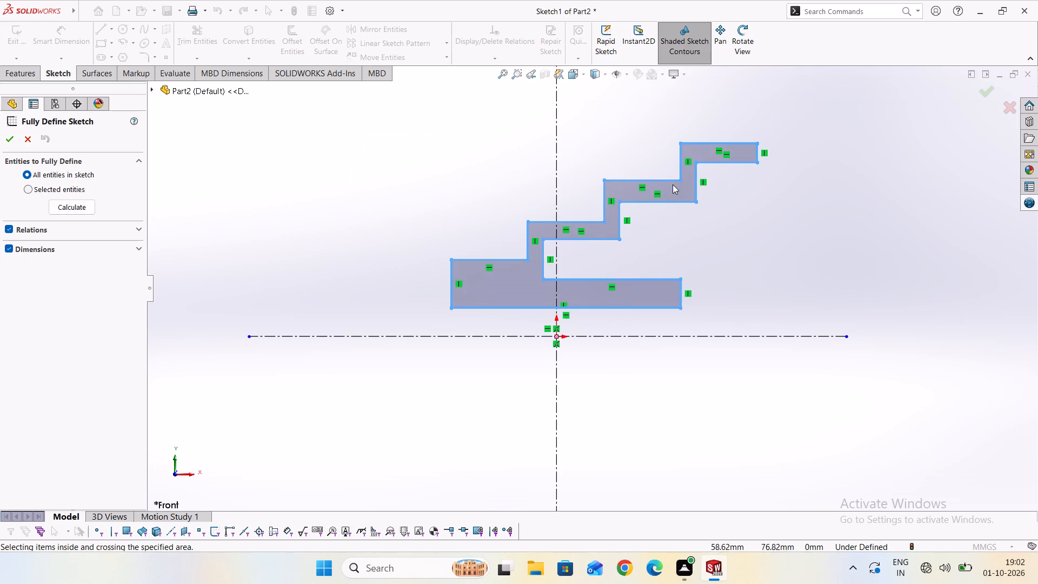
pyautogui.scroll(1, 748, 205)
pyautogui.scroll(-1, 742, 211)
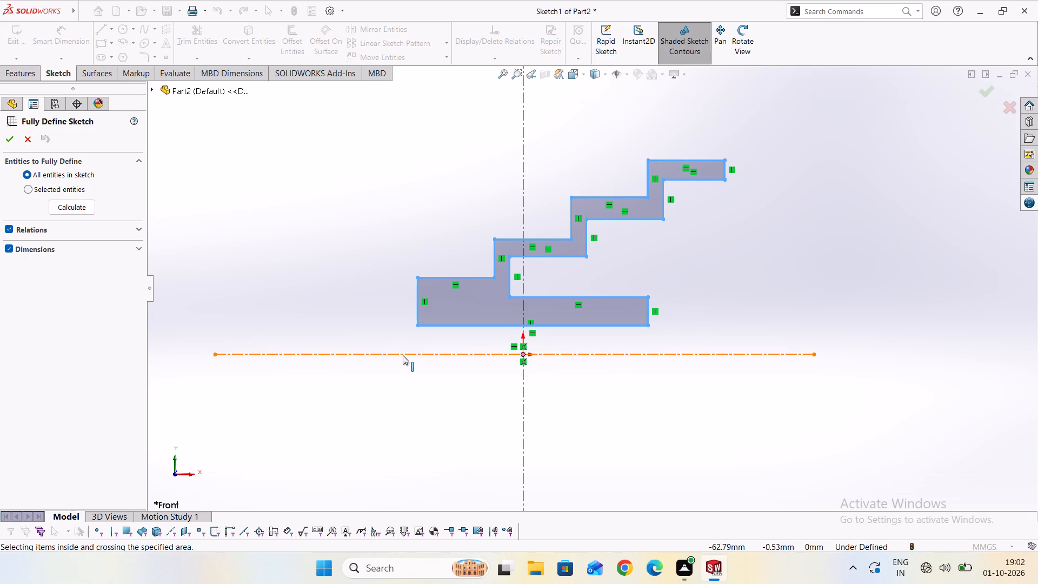
# Calculate relations and dimensions for all entities in the sketch with Fully Define Sketch.
pyautogui.click(77, 204)
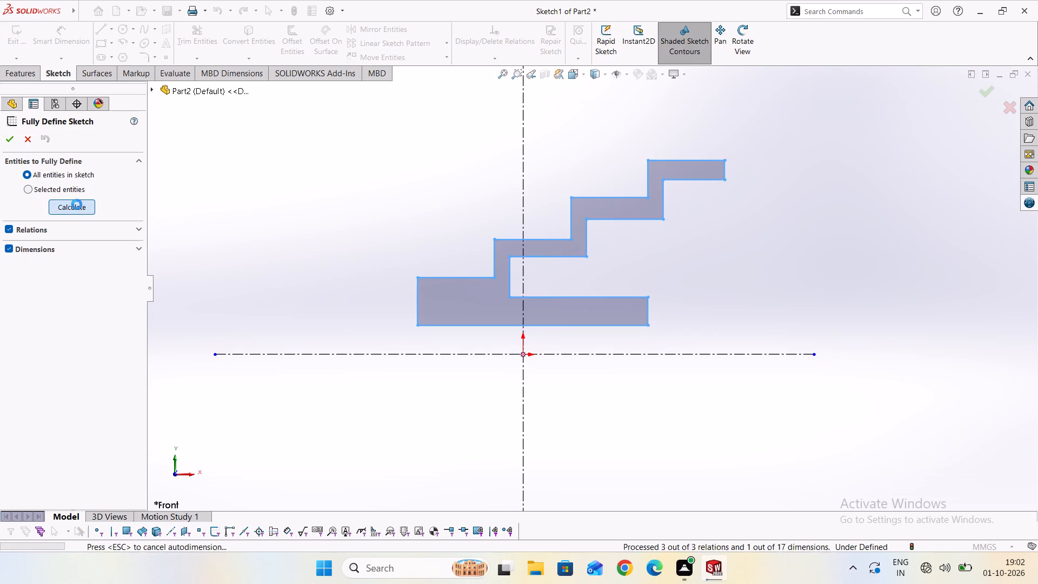
pyautogui.scroll(-4, 550, 337)
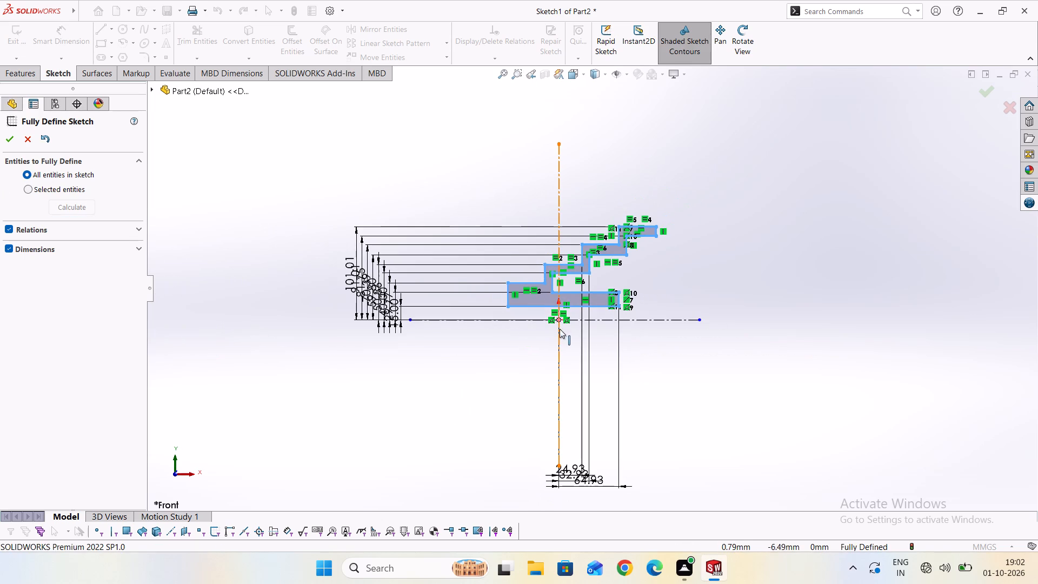
# Examine the automatically added dimensions and relations around the stepped profile and both centerlines.
pyautogui.scroll(3, 548, 473)
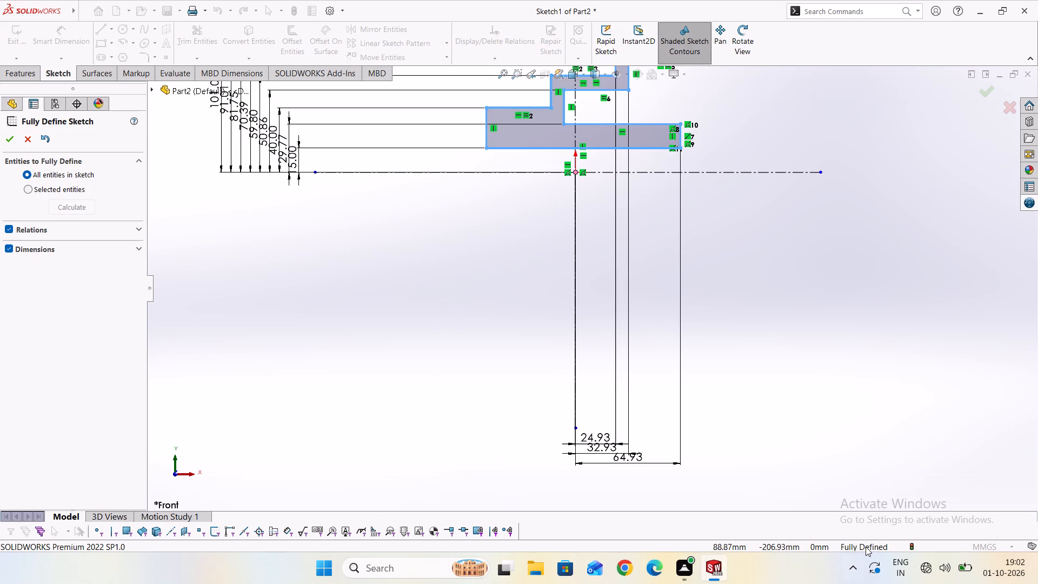
pyautogui.scroll(-3, 597, 476)
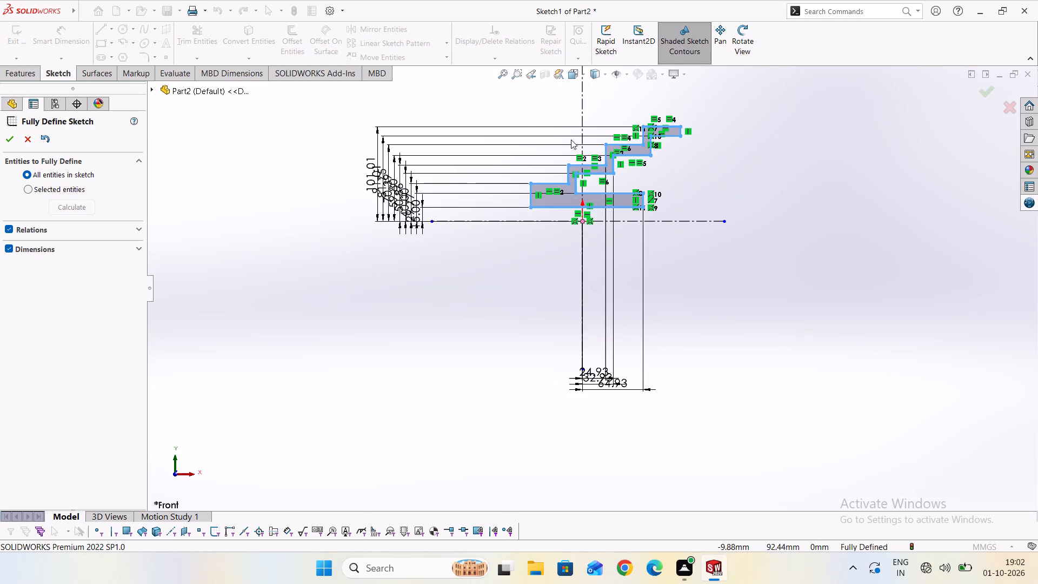
pyautogui.scroll(7, 542, 193)
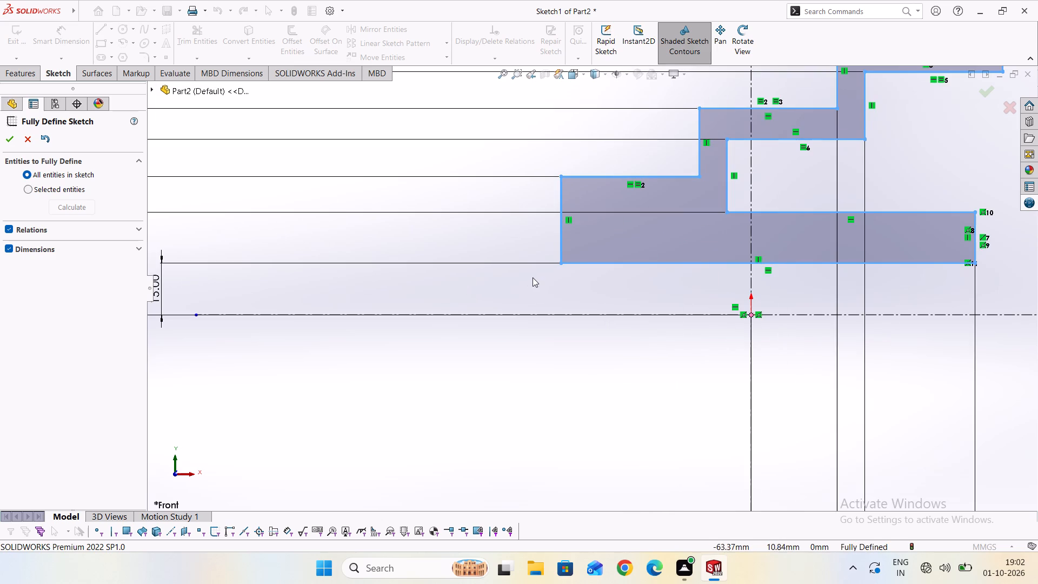
pyautogui.scroll(3, 532, 277)
pyautogui.scroll(-8, 531, 277)
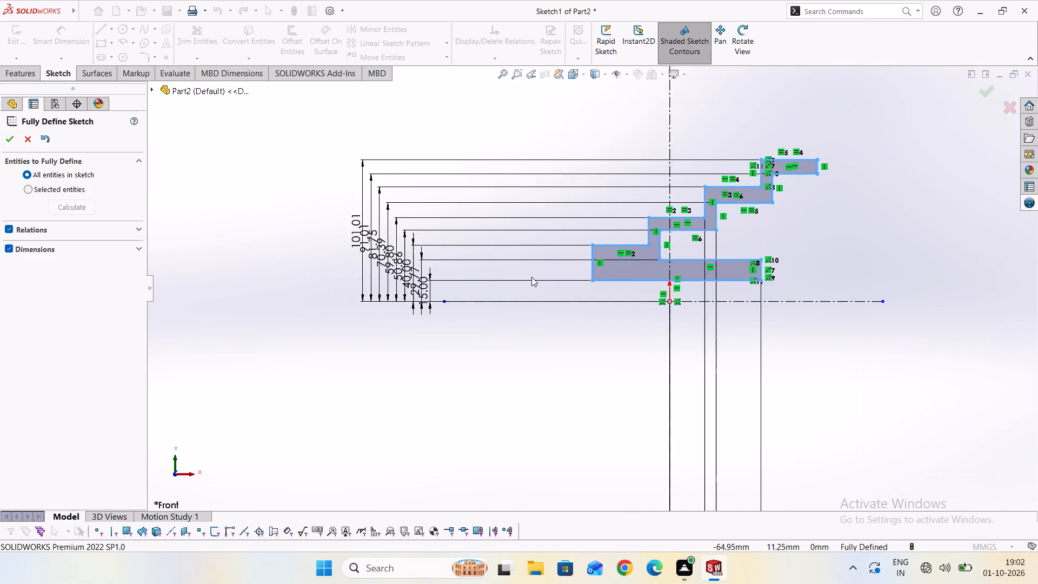
pyautogui.scroll(-1, 531, 277)
pyautogui.scroll(3, 423, 271)
pyautogui.scroll(4, 466, 289)
pyautogui.scroll(3, 571, 335)
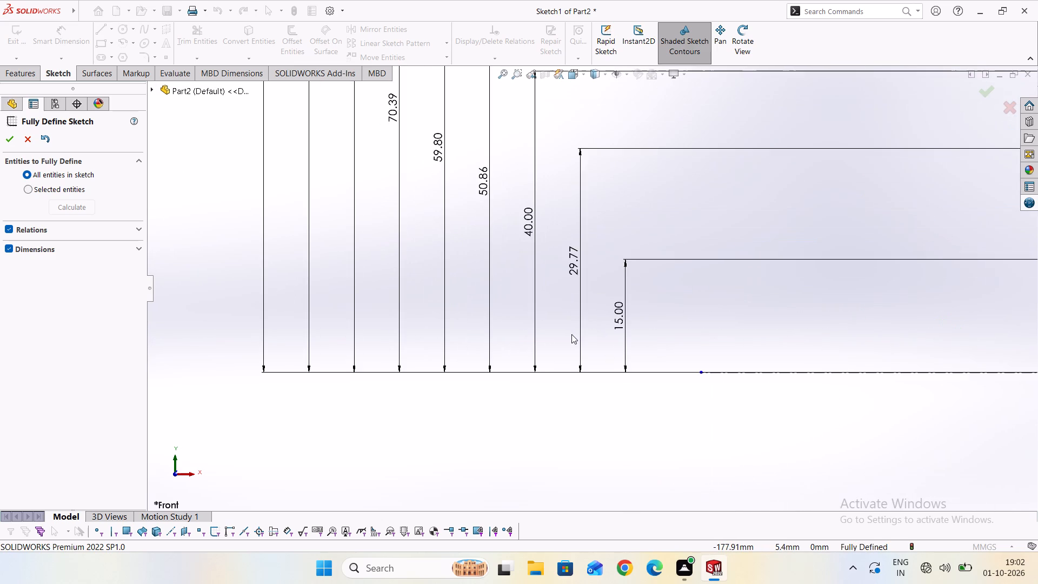
pyautogui.scroll(-14, 571, 334)
pyautogui.scroll(3, 674, 280)
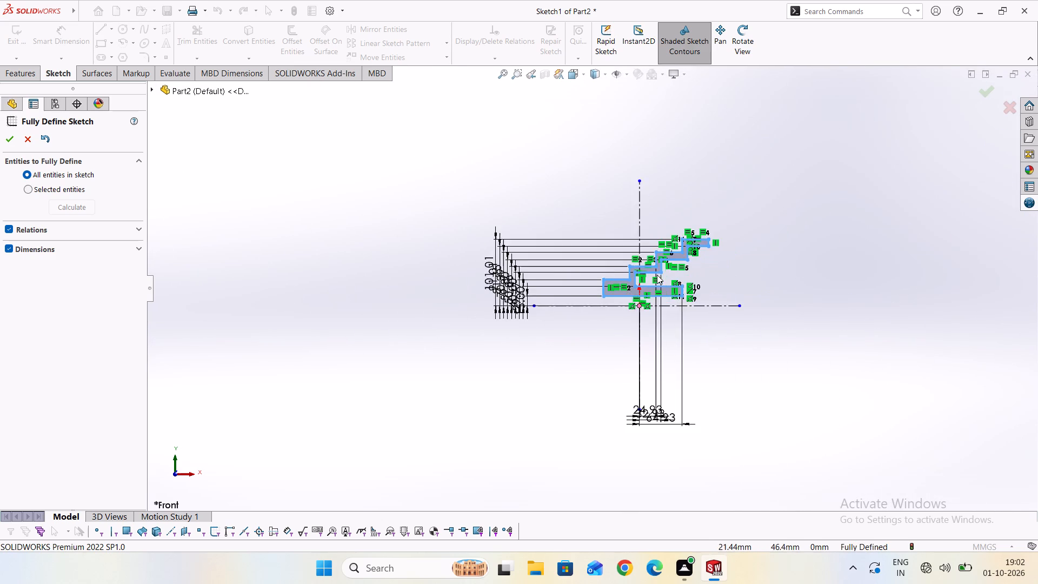
pyautogui.scroll(5, 658, 274)
pyautogui.scroll(4, 646, 334)
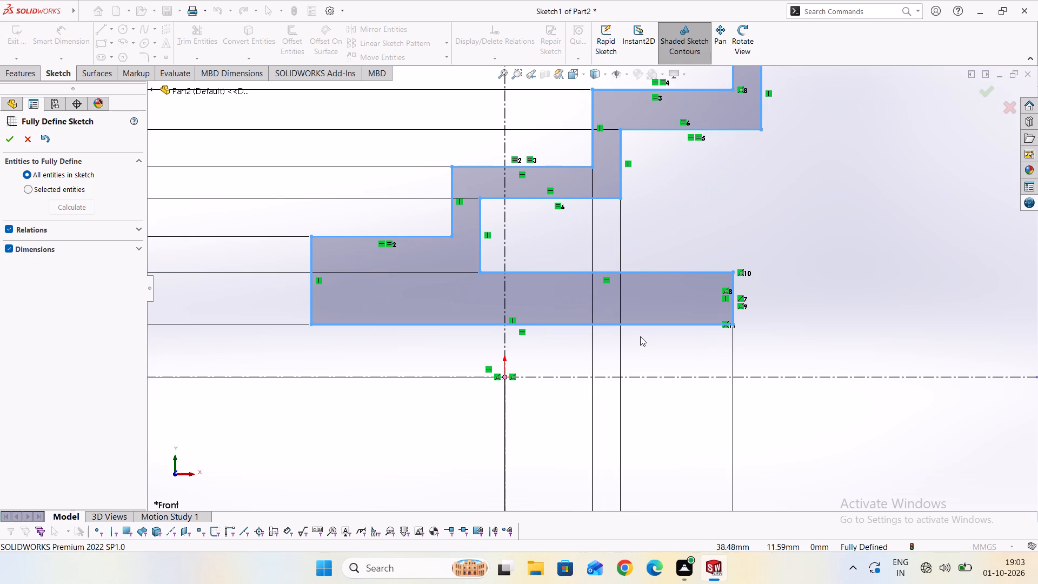
# Examine the automatically dimensioned stepped profile from both sides and restore the Front view.
pyautogui.scroll(-4, 457, 371)
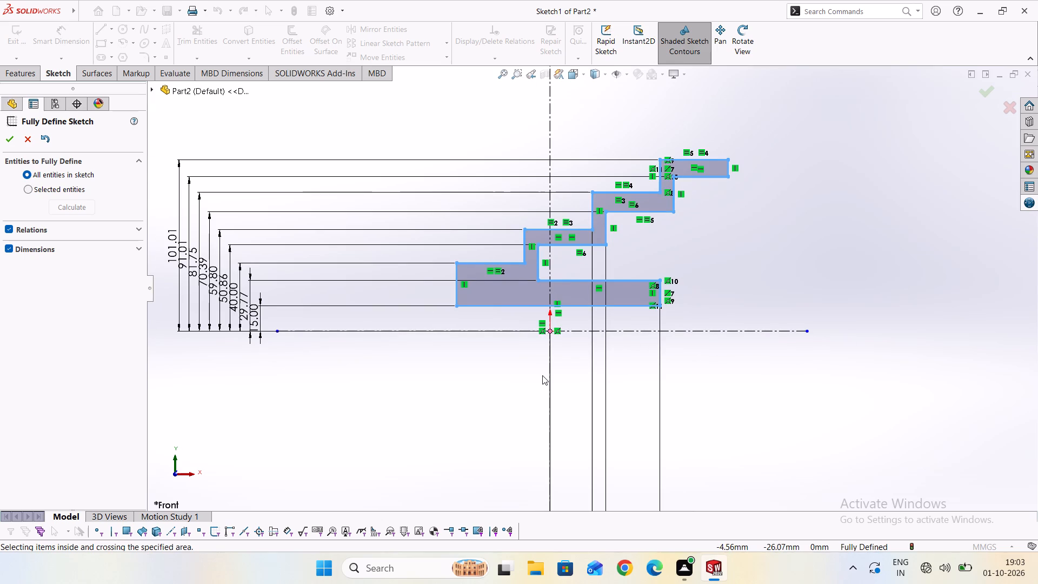
pyautogui.moveTo(463, 402); pyautogui.dragTo(498, 405, button='middle')
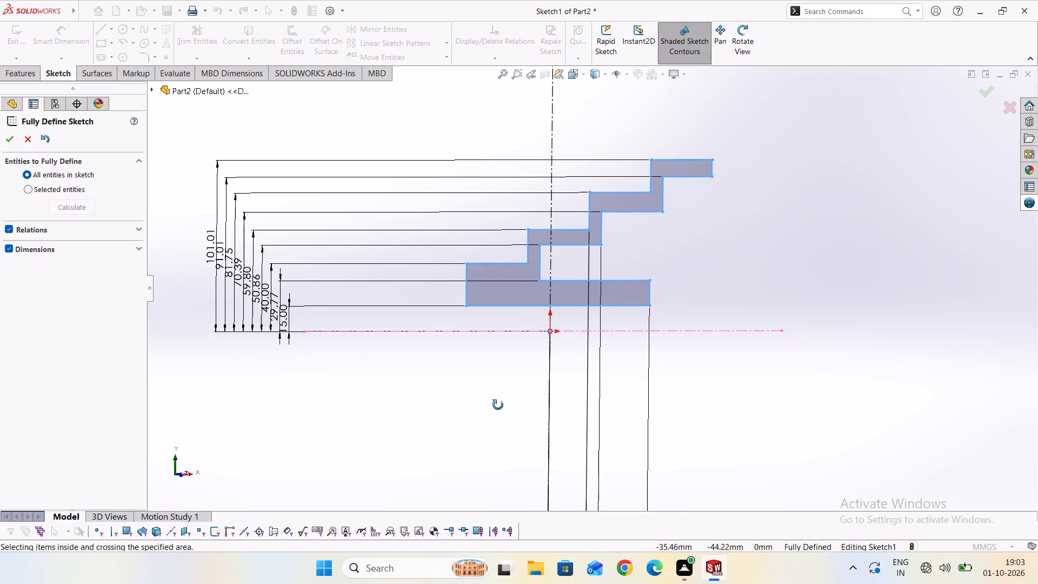
pyautogui.moveTo(498, 405); pyautogui.dragTo(649, 416, button='middle')
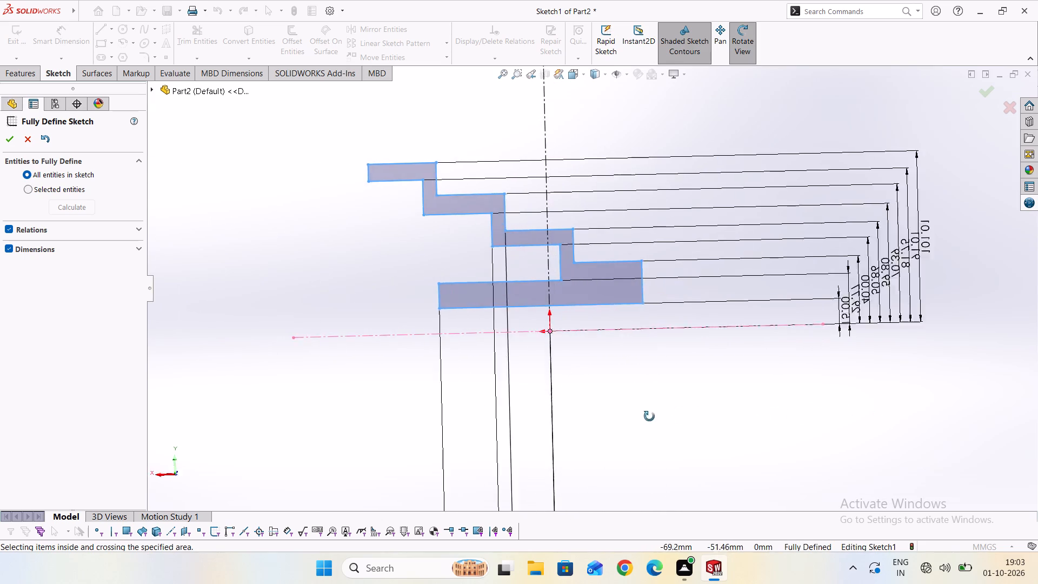
pyautogui.moveTo(649, 416); pyautogui.dragTo(489, 432, button='middle')
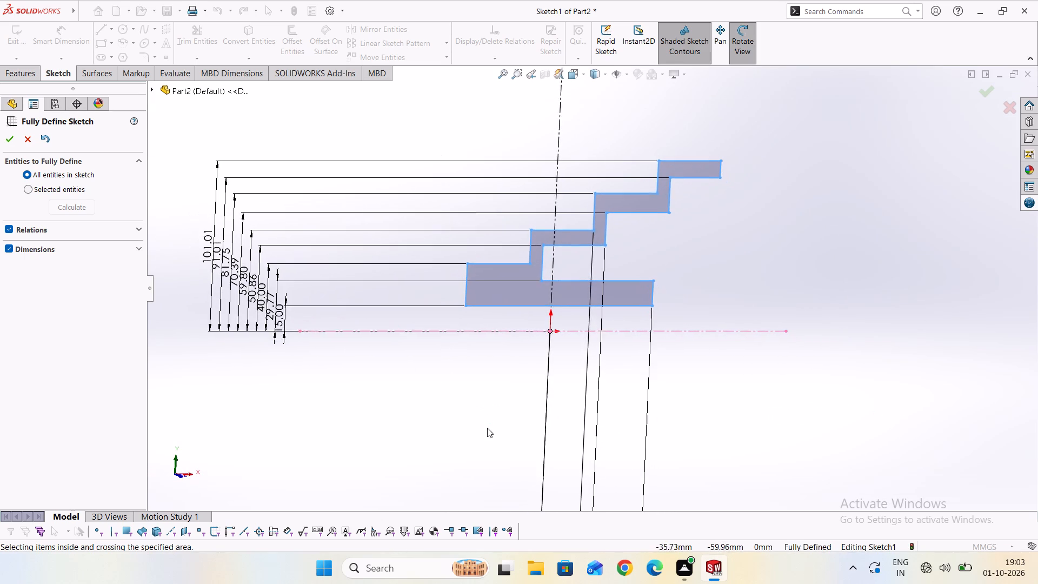
pyautogui.click(602, 77)
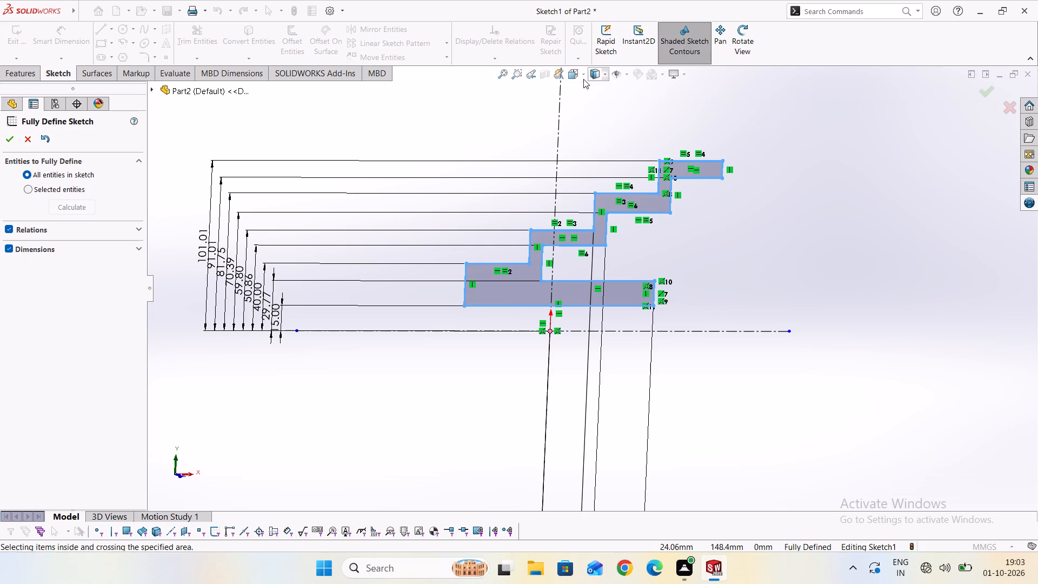
pyautogui.click(580, 70)
pyautogui.click(587, 78)
pyautogui.click(636, 133)
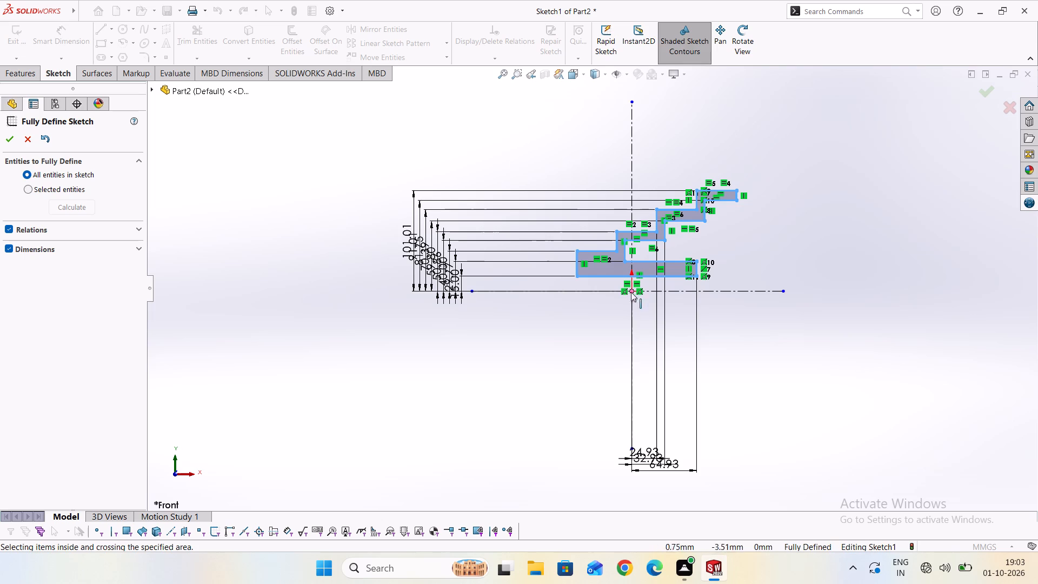
# Accept the calculated relations and dimensions for the stepped profile and finish Fully Define Sketch.
pyautogui.scroll(4, 628, 242)
pyautogui.scroll(4, 583, 290)
pyautogui.scroll(-12, 595, 284)
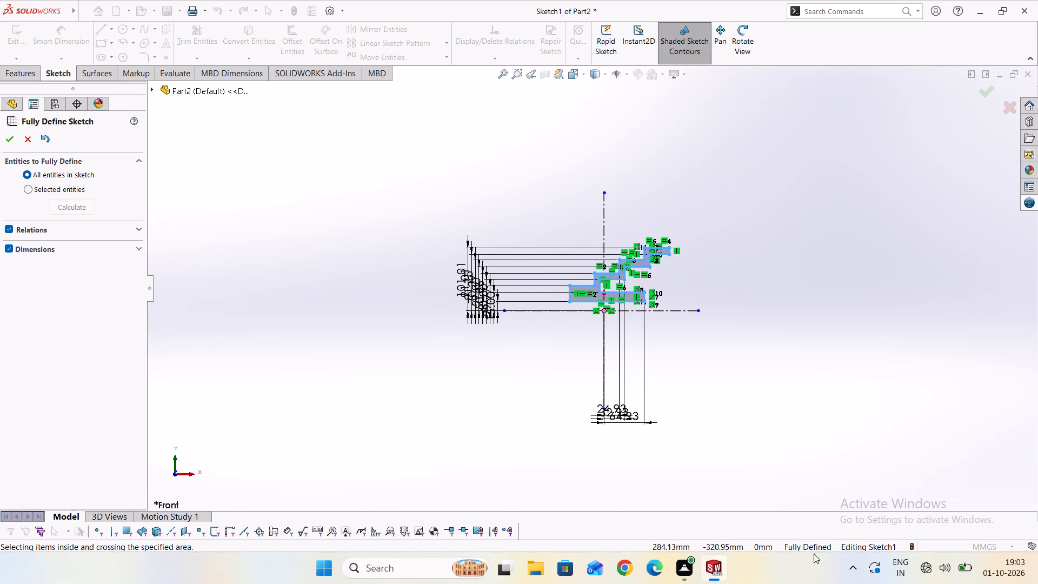
pyautogui.scroll(5, 709, 257)
pyautogui.scroll(2, 568, 373)
pyautogui.scroll(-9, 600, 367)
pyautogui.scroll(4, 515, 269)
pyautogui.scroll(4, 745, 359)
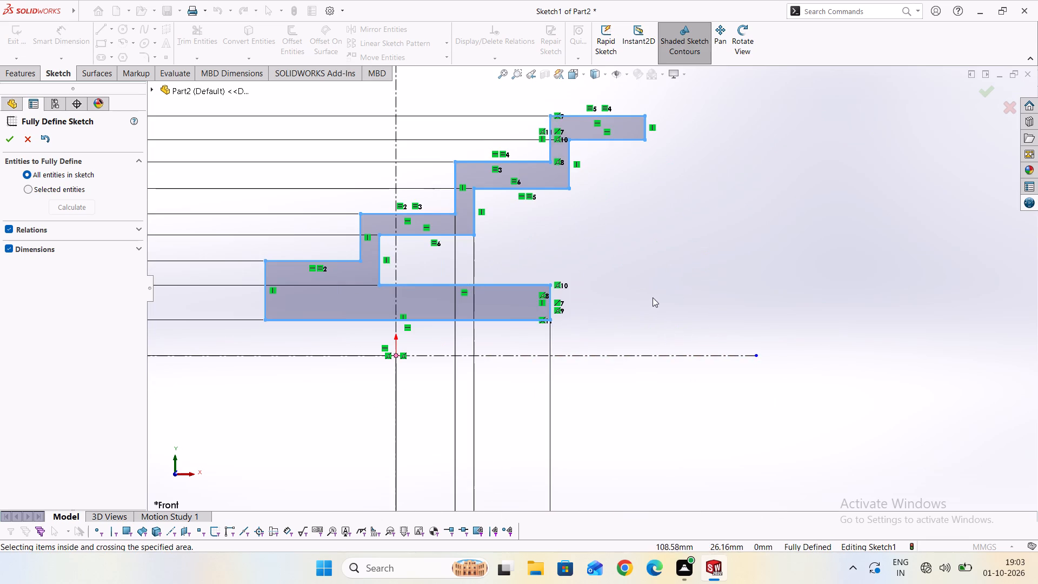
pyautogui.scroll(-5, 694, 309)
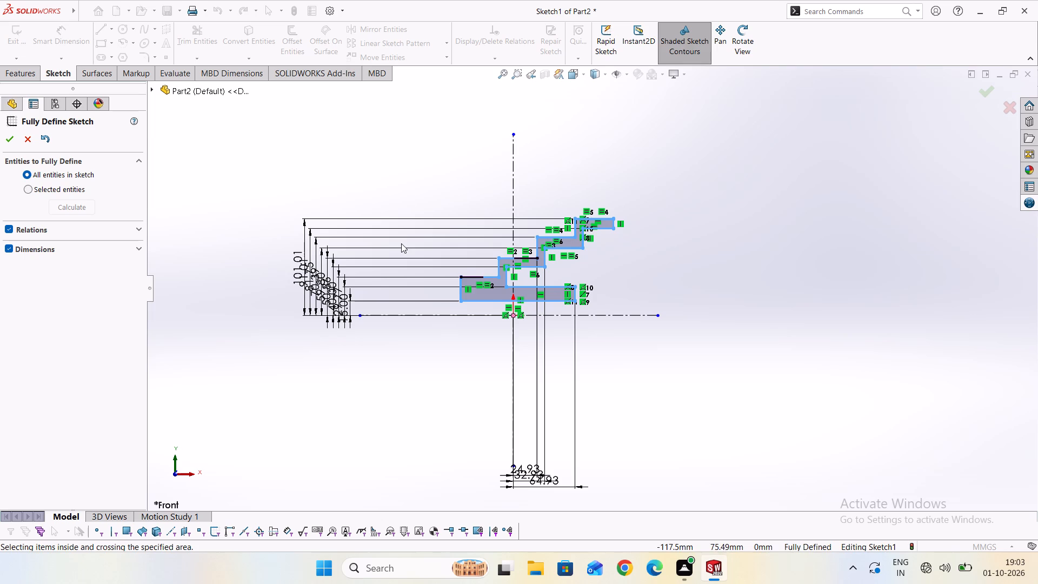
pyautogui.click(10, 142)
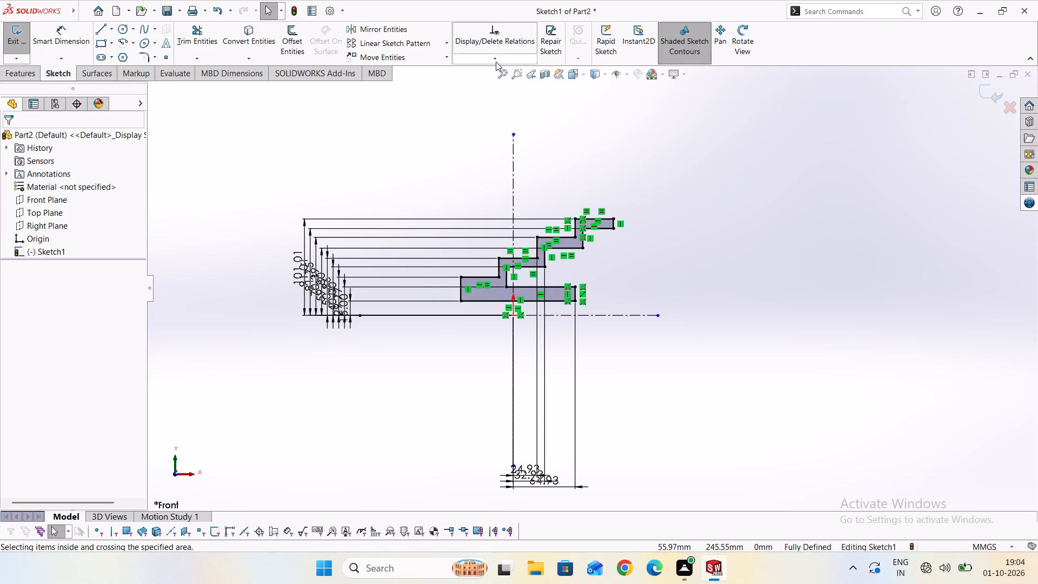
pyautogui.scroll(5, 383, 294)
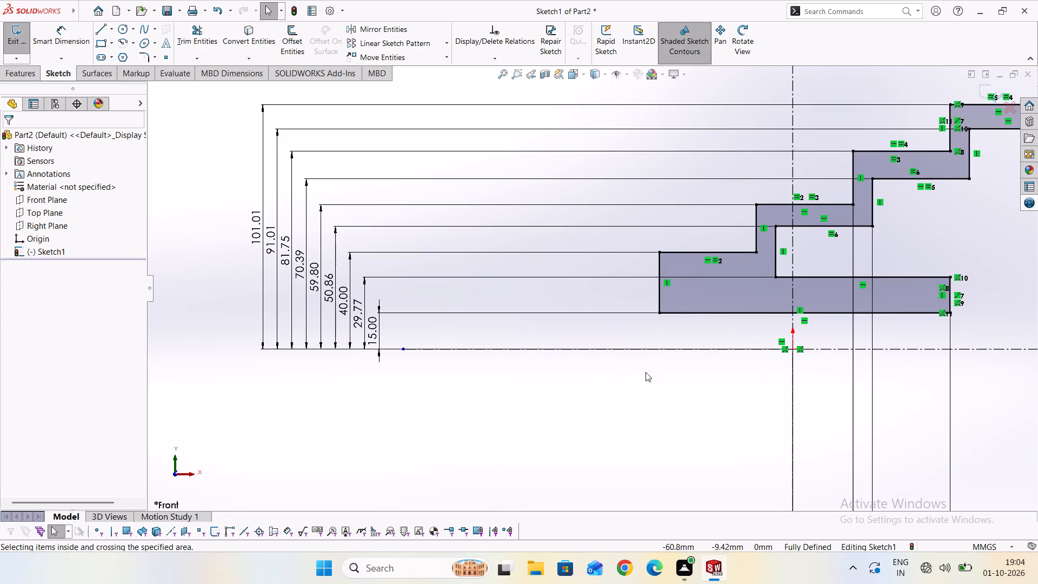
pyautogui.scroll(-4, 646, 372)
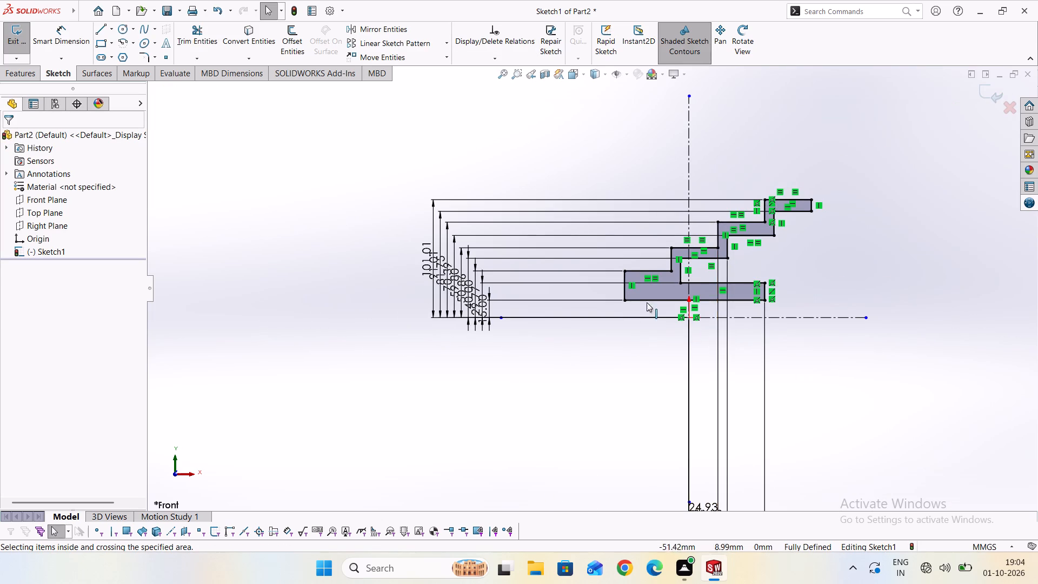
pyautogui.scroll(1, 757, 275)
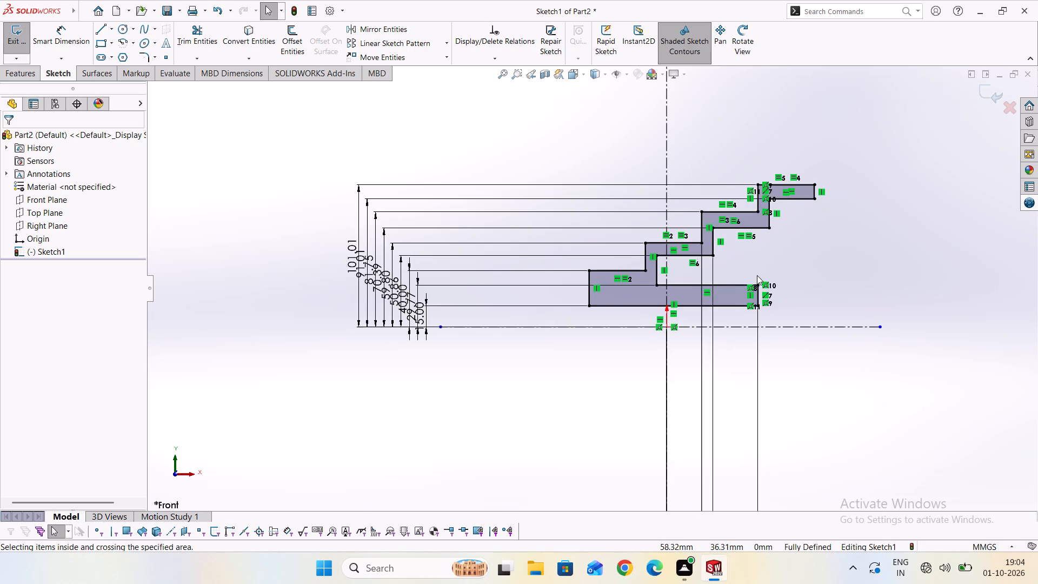
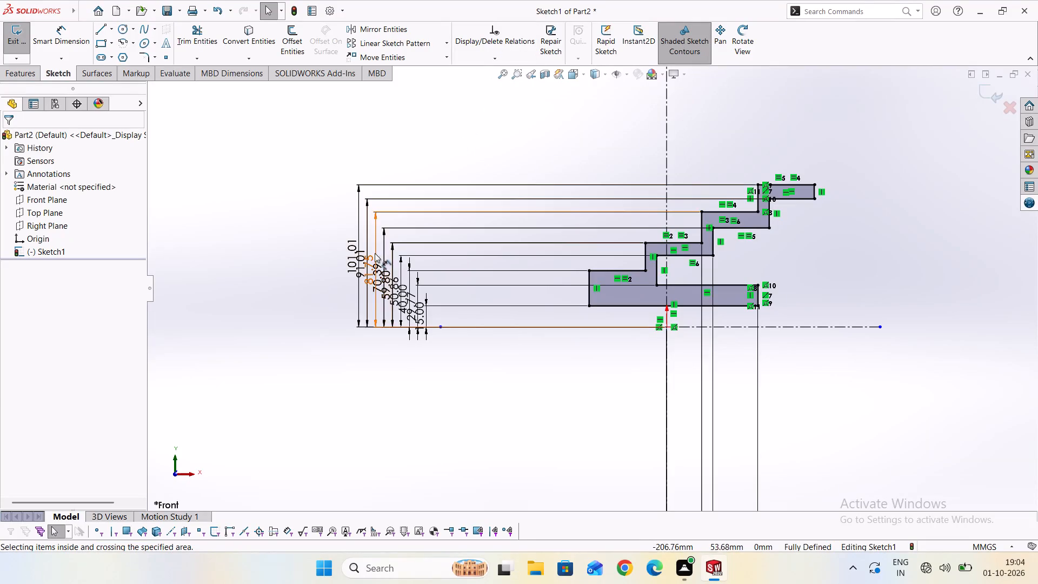
# Examine the vertical and horizontal automatic dimensions and the relations around the stepped profile and both centerlines.
pyautogui.scroll(3, 411, 288)
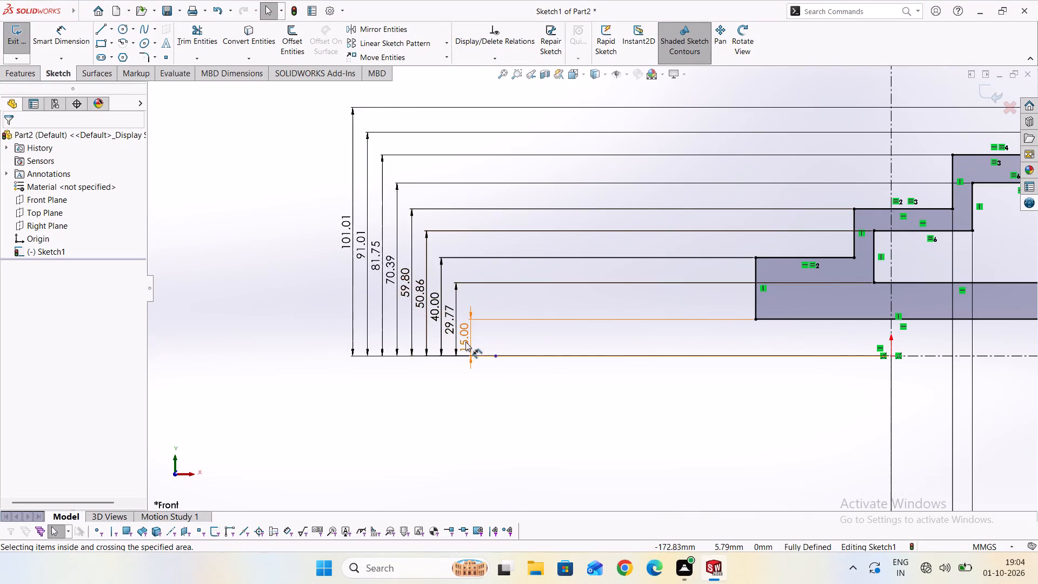
pyautogui.scroll(2, 465, 342)
pyautogui.scroll(-4, 465, 342)
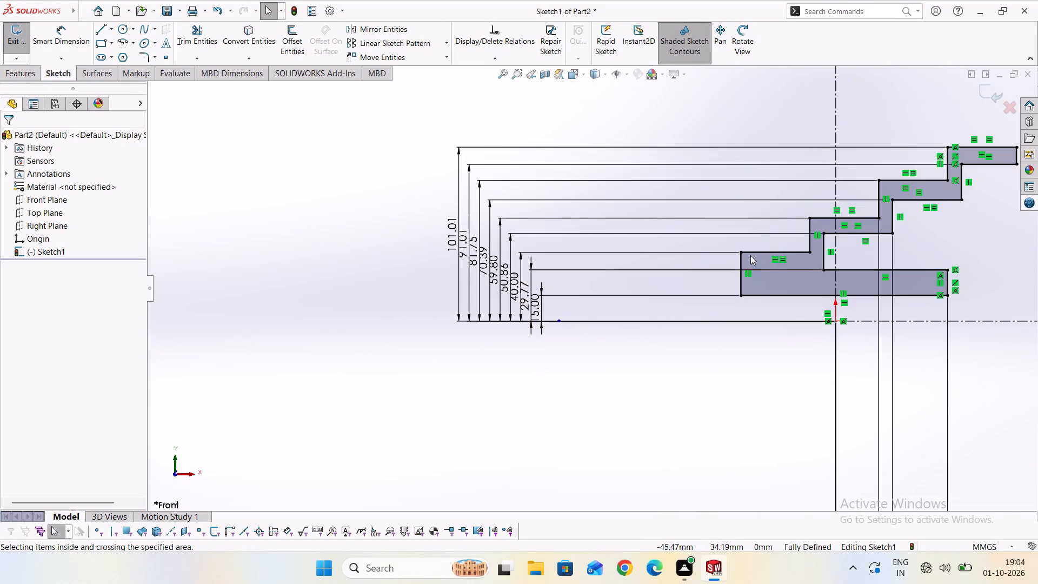
pyautogui.scroll(-3, 676, 333)
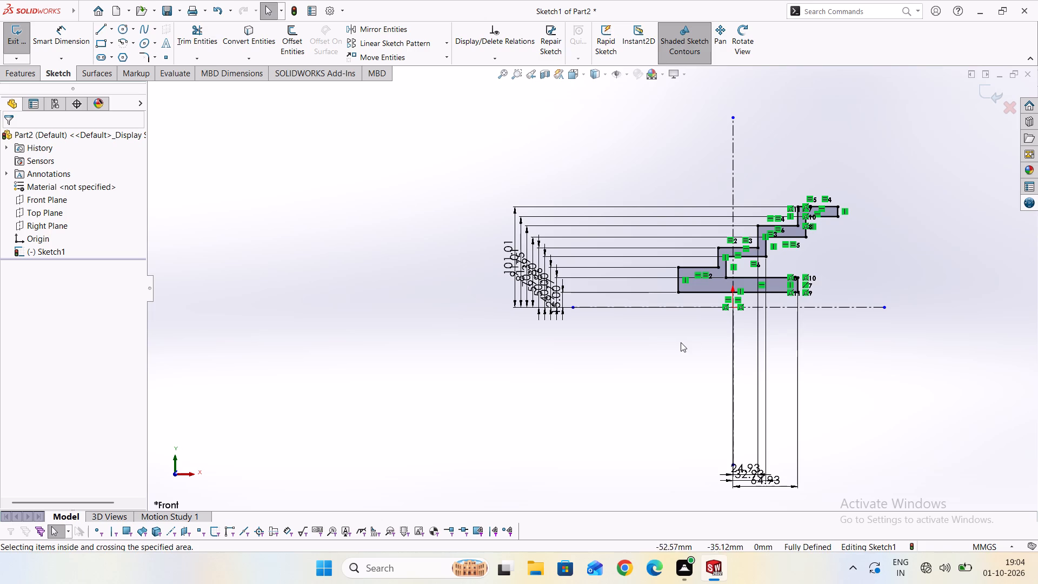
pyautogui.scroll(3, 735, 512)
pyautogui.scroll(2, 757, 391)
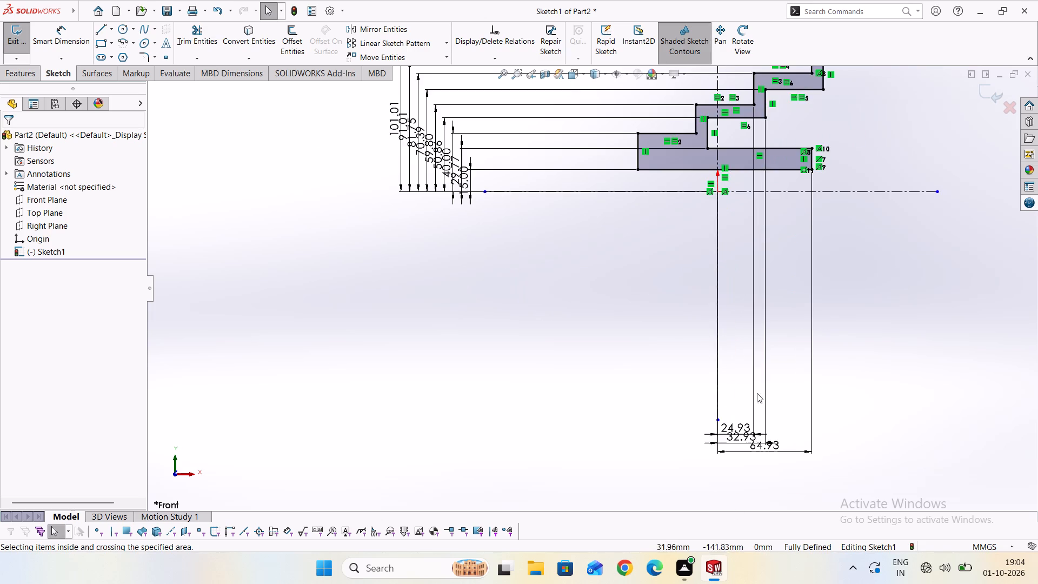
pyautogui.scroll(2, 757, 393)
pyautogui.scroll(3, 704, 457)
pyautogui.scroll(-10, 703, 457)
pyautogui.scroll(-1, 630, 353)
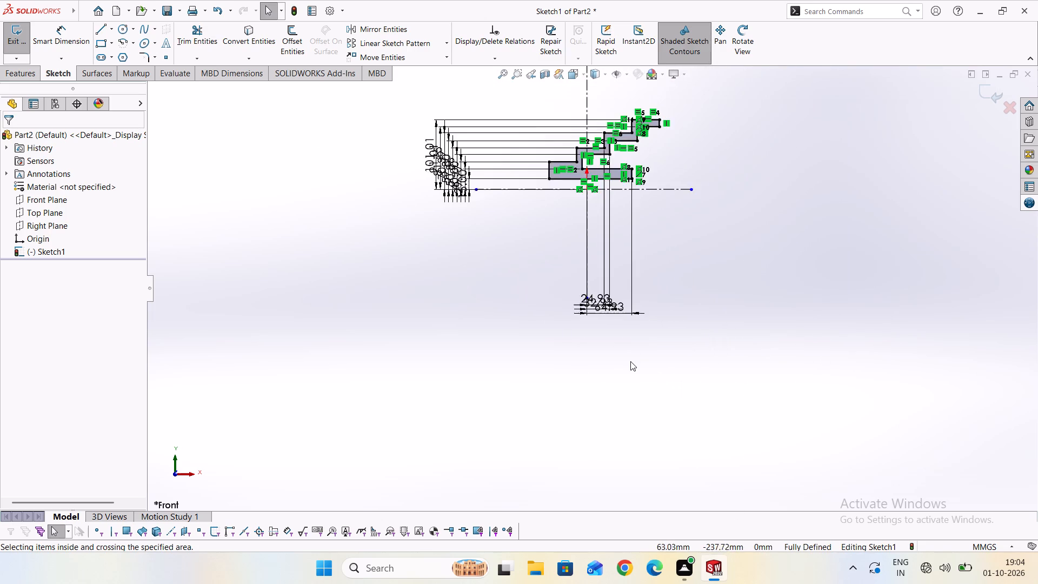
pyautogui.scroll(-1, 630, 361)
pyautogui.scroll(4, 562, 141)
pyautogui.scroll(3, 661, 293)
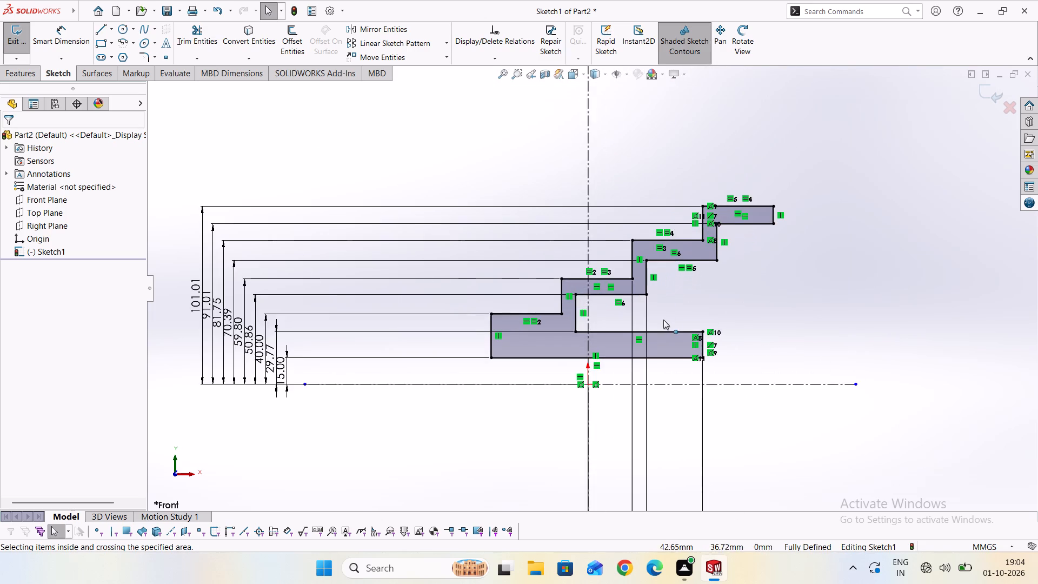
pyautogui.scroll(3, 663, 320)
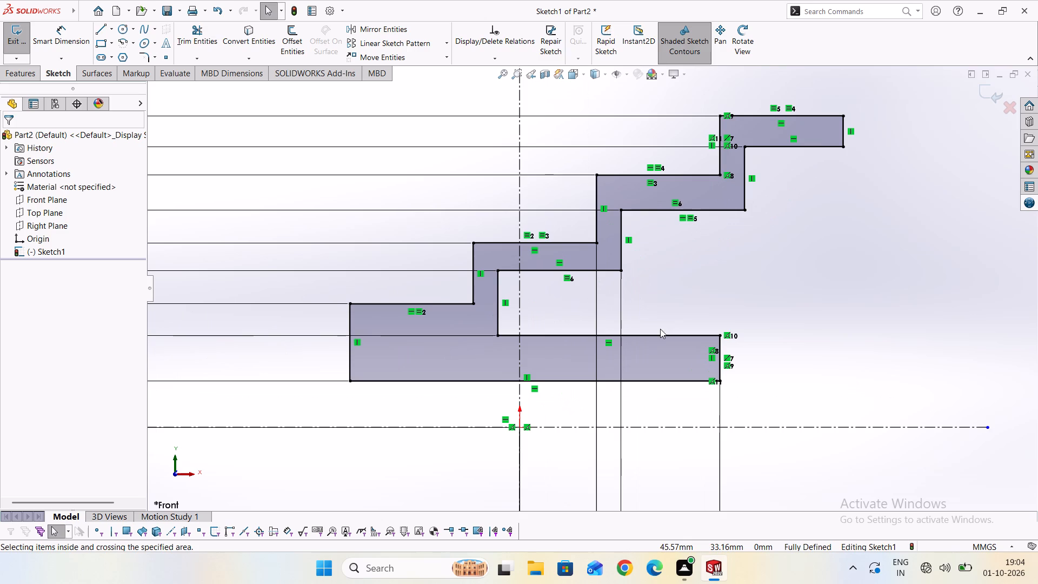
pyautogui.scroll(-2, 660, 331)
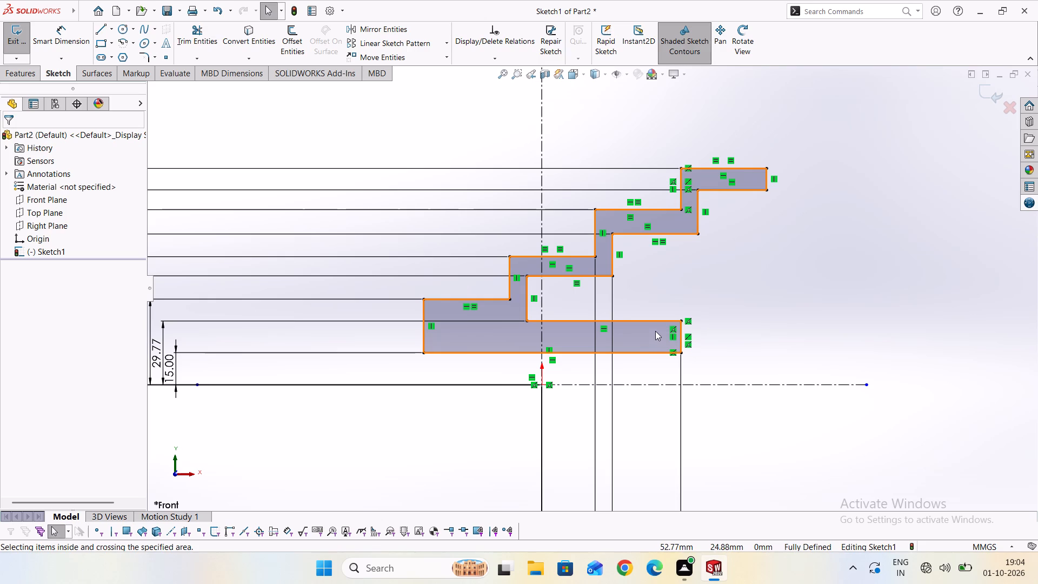
pyautogui.scroll(3, 559, 331)
pyautogui.scroll(-3, 584, 328)
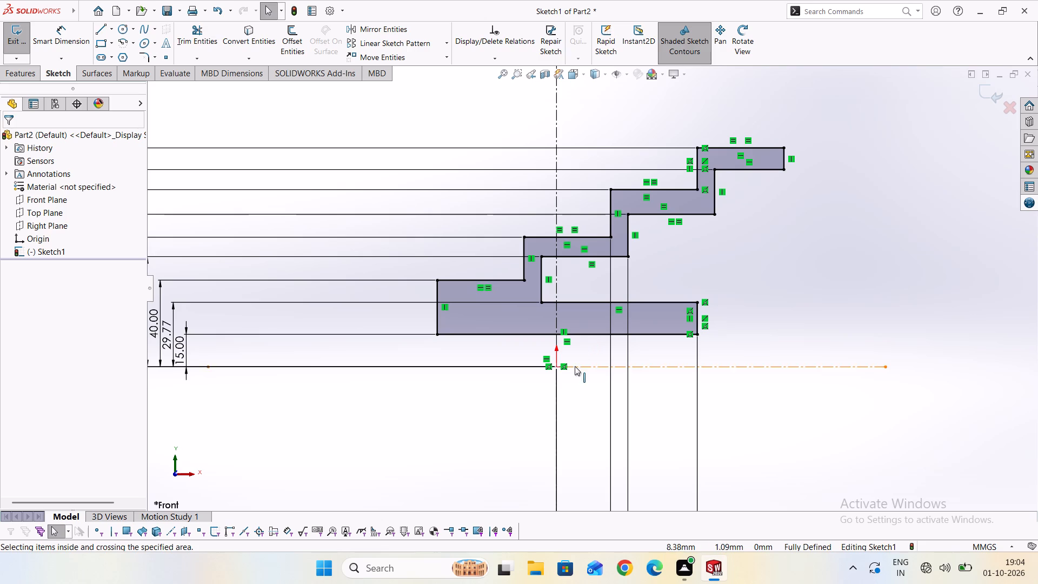
pyautogui.scroll(-6, 571, 368)
pyautogui.scroll(10, 487, 297)
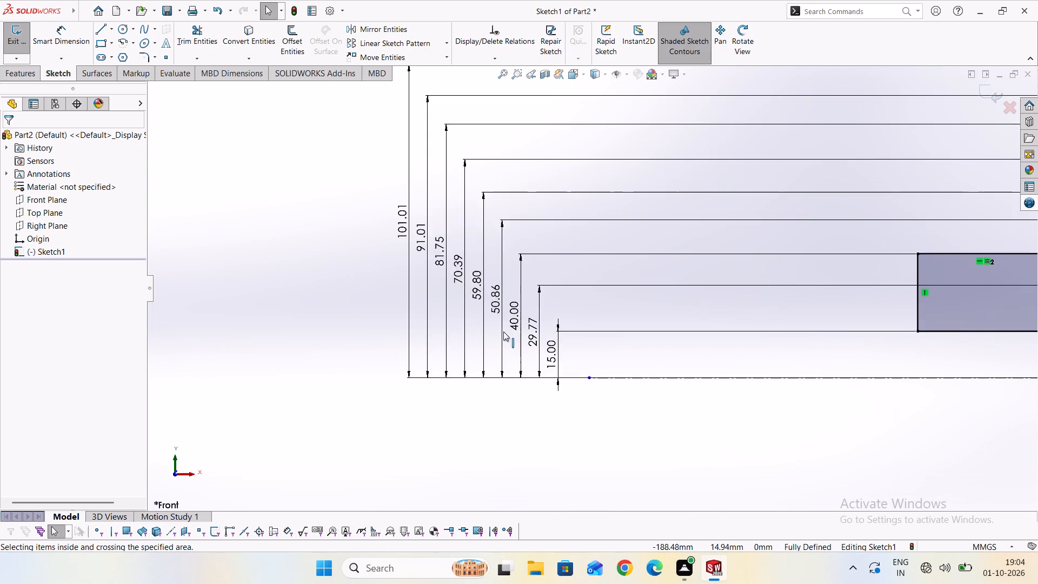
pyautogui.scroll(6, 503, 331)
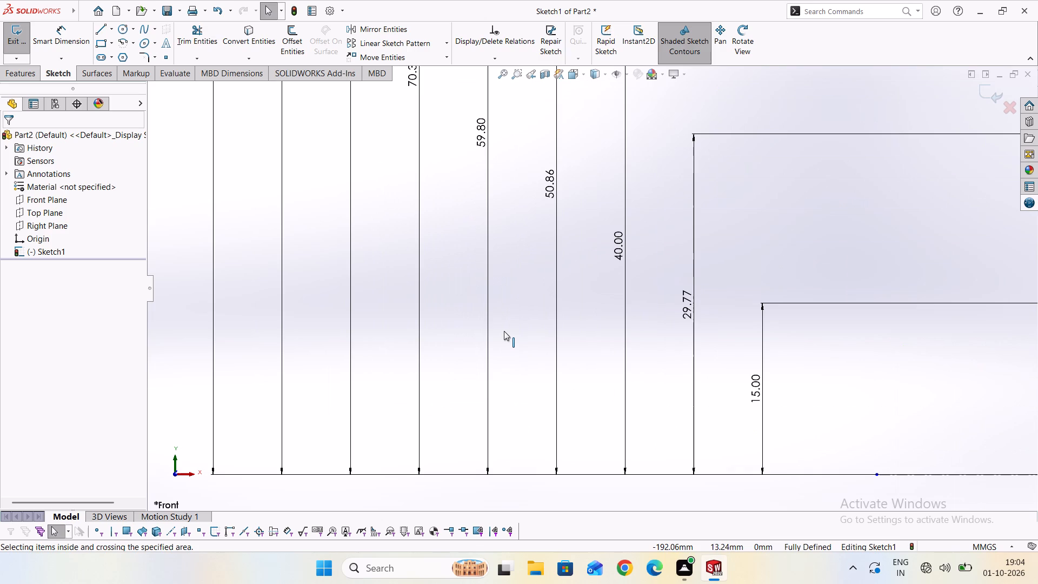
pyautogui.scroll(-12, 504, 331)
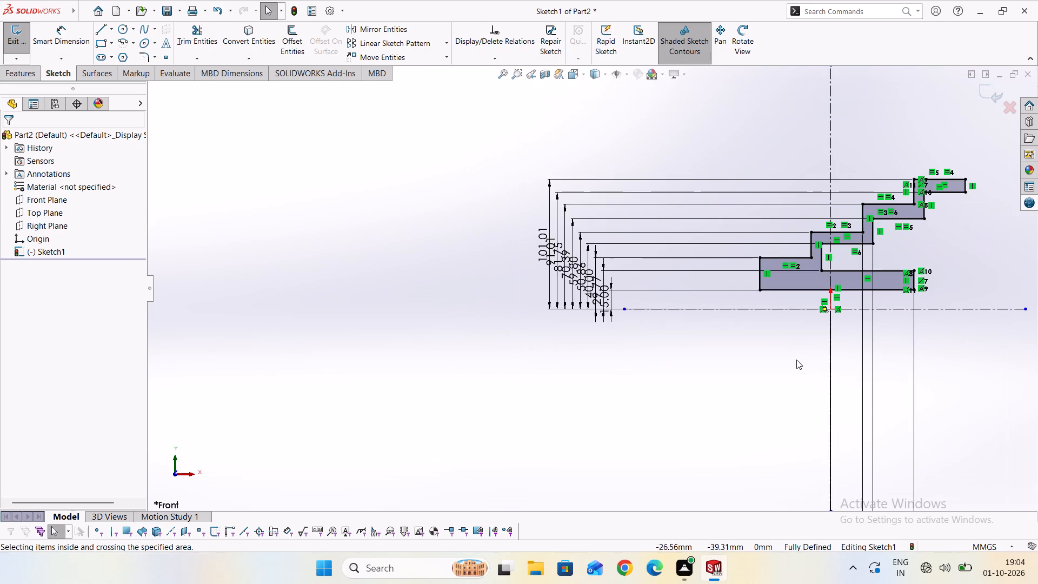
# Inspect the dimensioned sketch at an angle, restore the view normal to it, and examine the profile's steps closely.
pyautogui.moveTo(796, 360); pyautogui.dragTo(738, 375, button='middle')
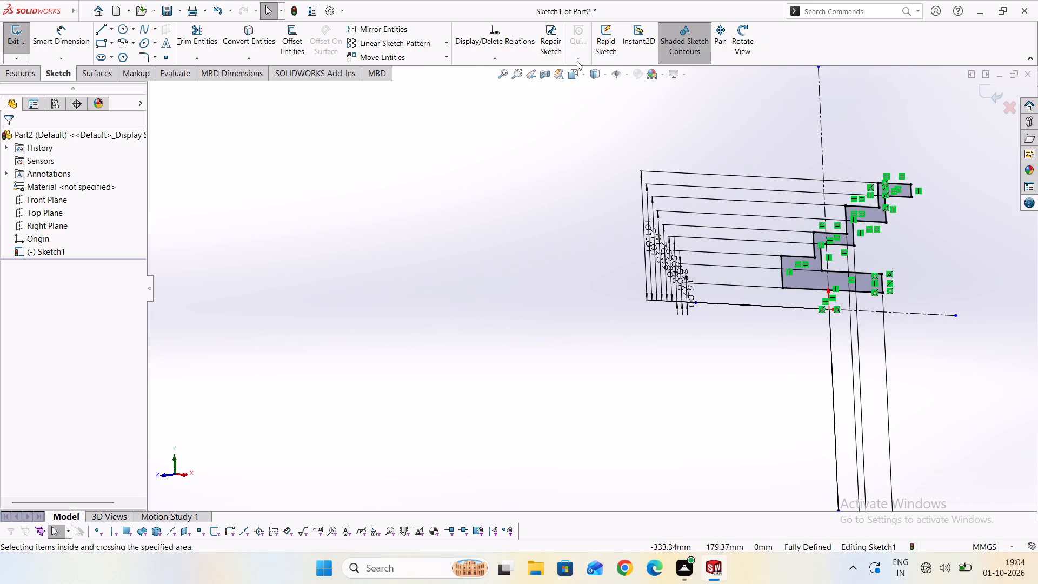
pyautogui.click(582, 75)
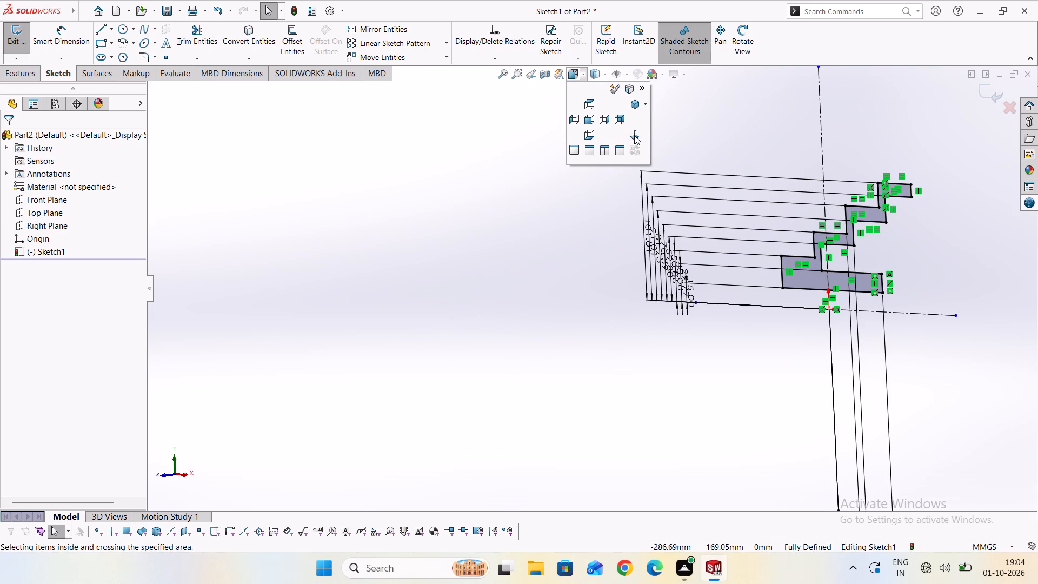
pyautogui.click(634, 135)
pyautogui.scroll(4, 655, 248)
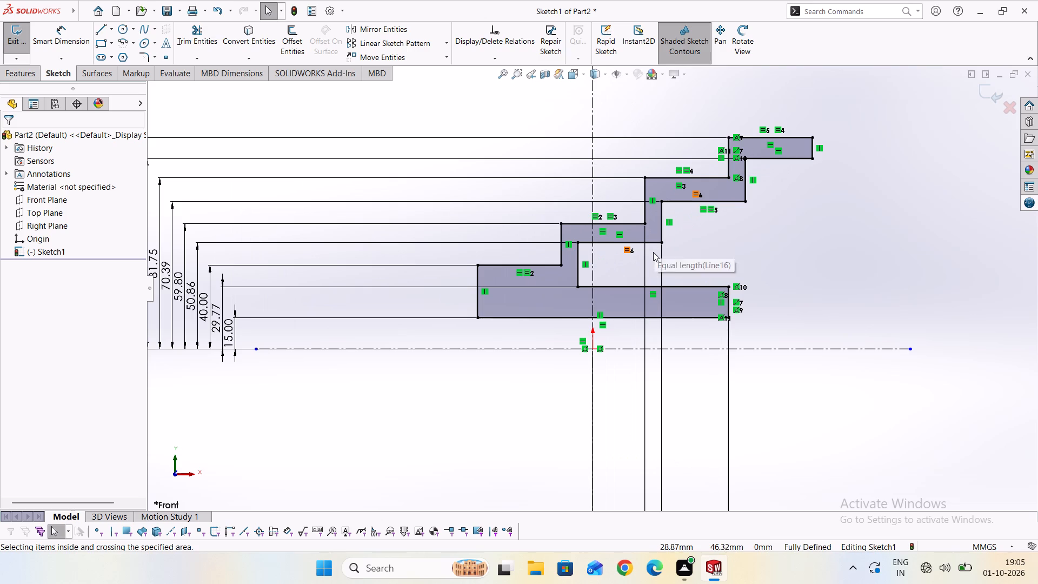
pyautogui.scroll(5, 653, 253)
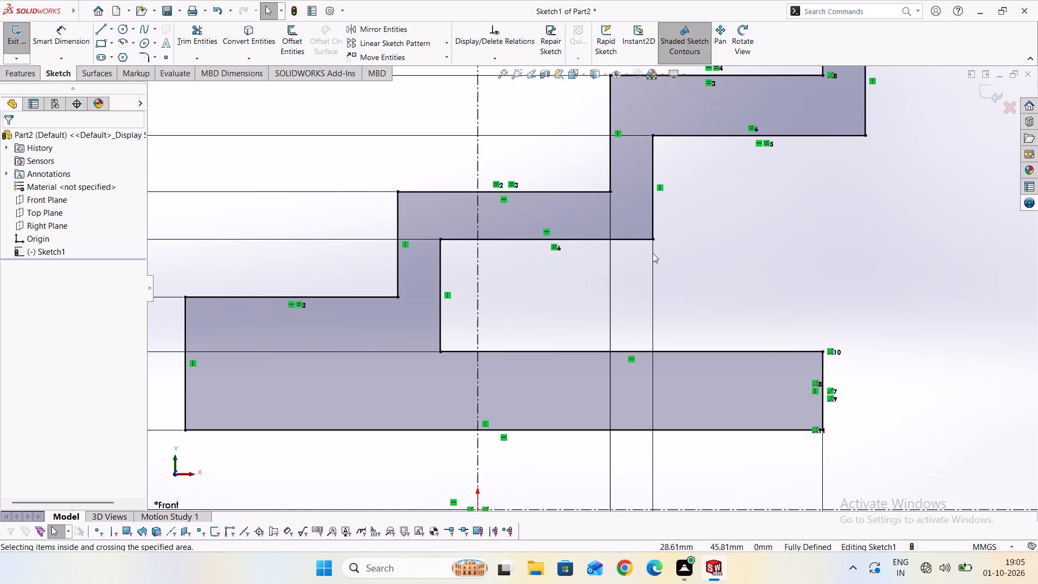
pyautogui.scroll(-5, 653, 253)
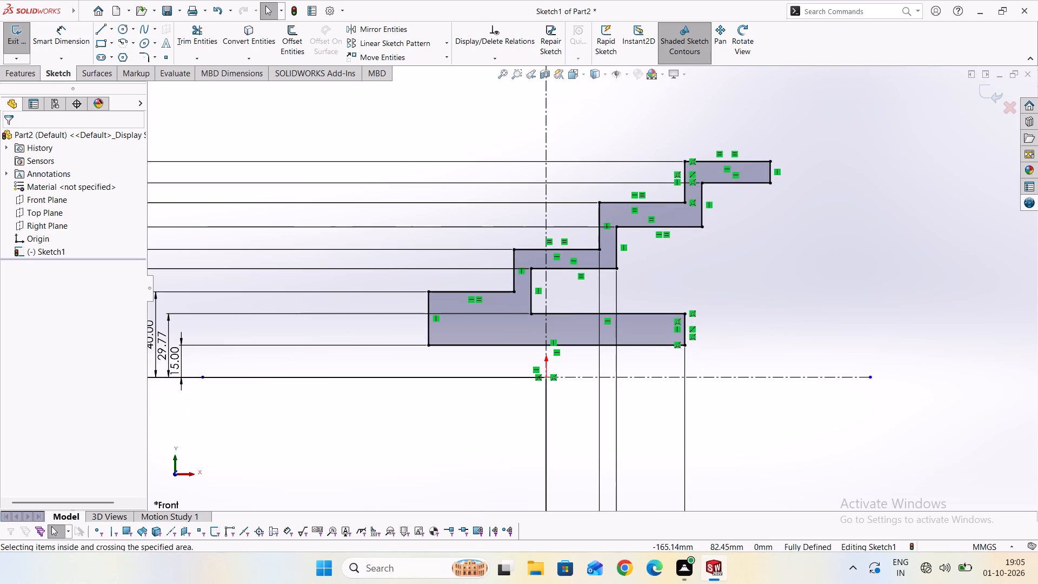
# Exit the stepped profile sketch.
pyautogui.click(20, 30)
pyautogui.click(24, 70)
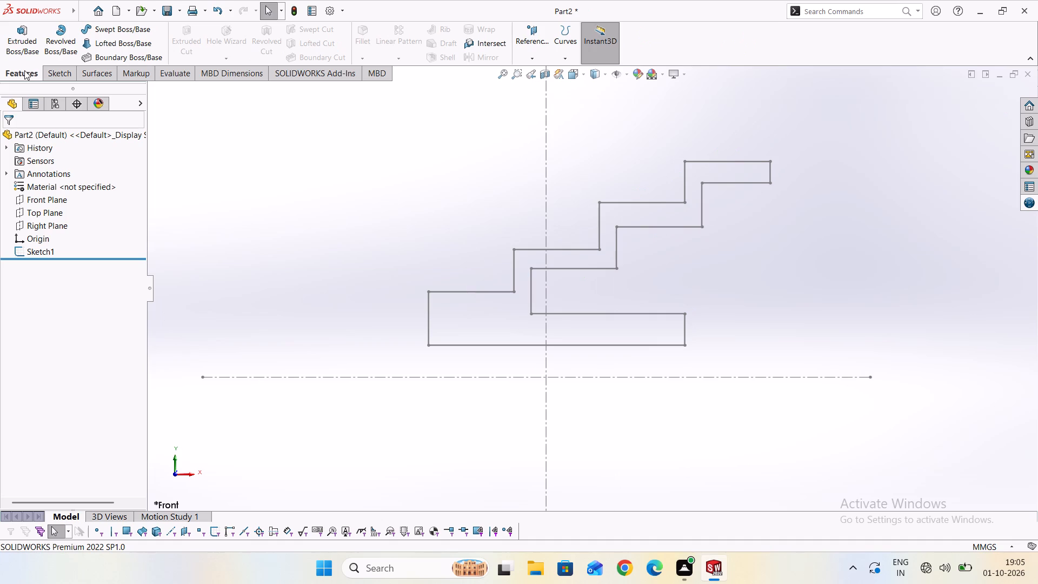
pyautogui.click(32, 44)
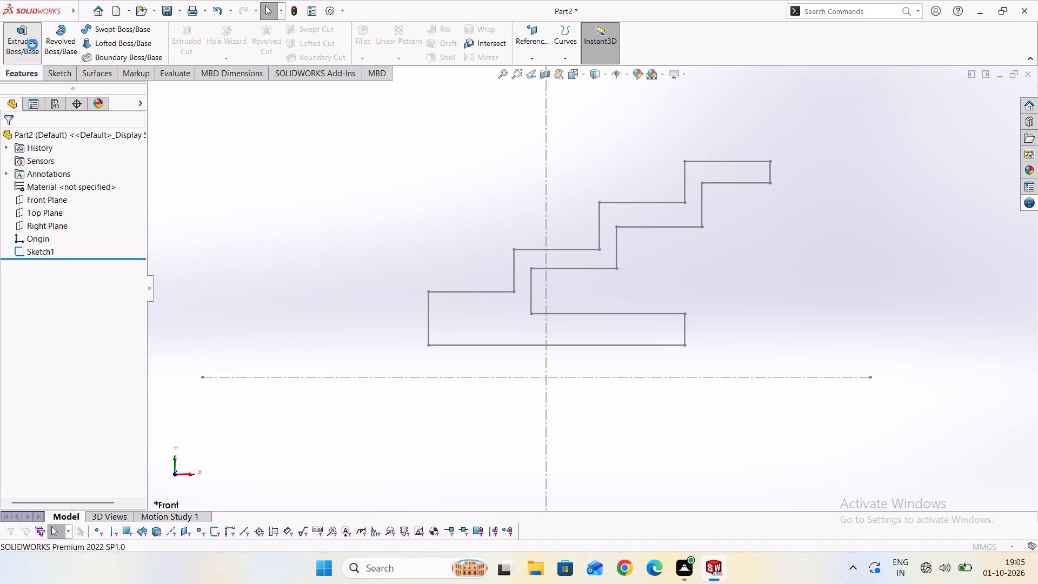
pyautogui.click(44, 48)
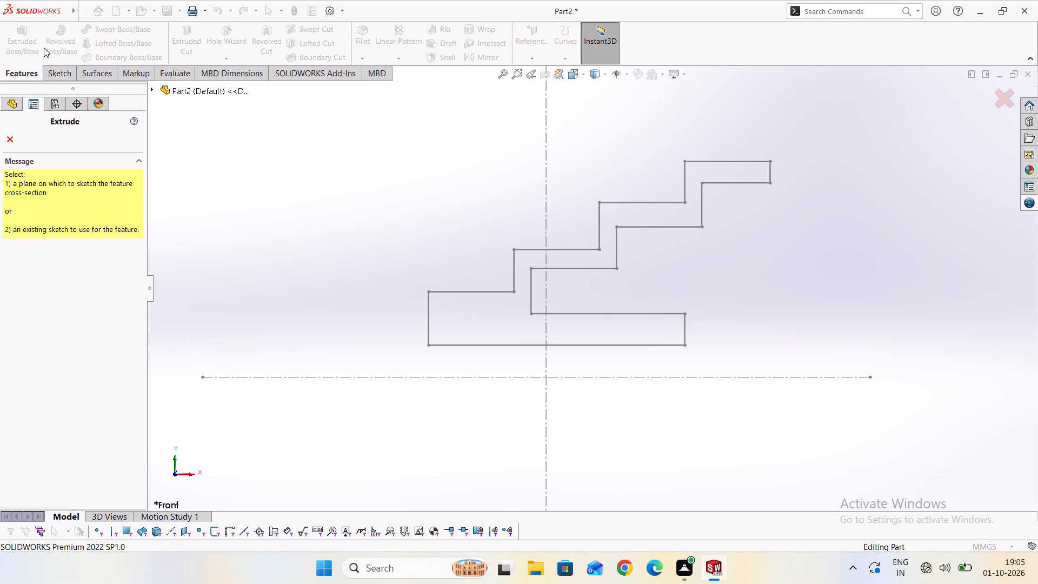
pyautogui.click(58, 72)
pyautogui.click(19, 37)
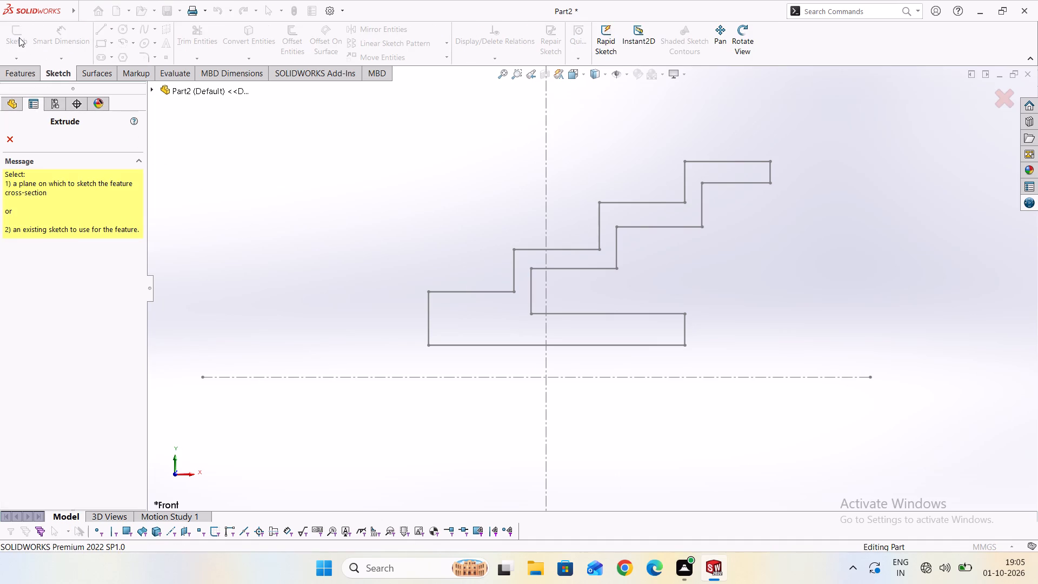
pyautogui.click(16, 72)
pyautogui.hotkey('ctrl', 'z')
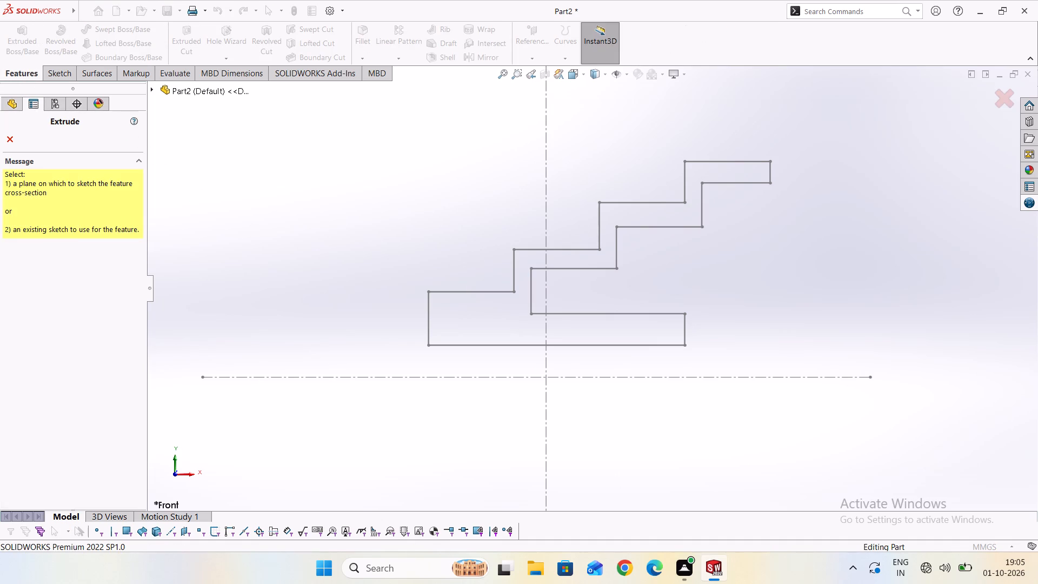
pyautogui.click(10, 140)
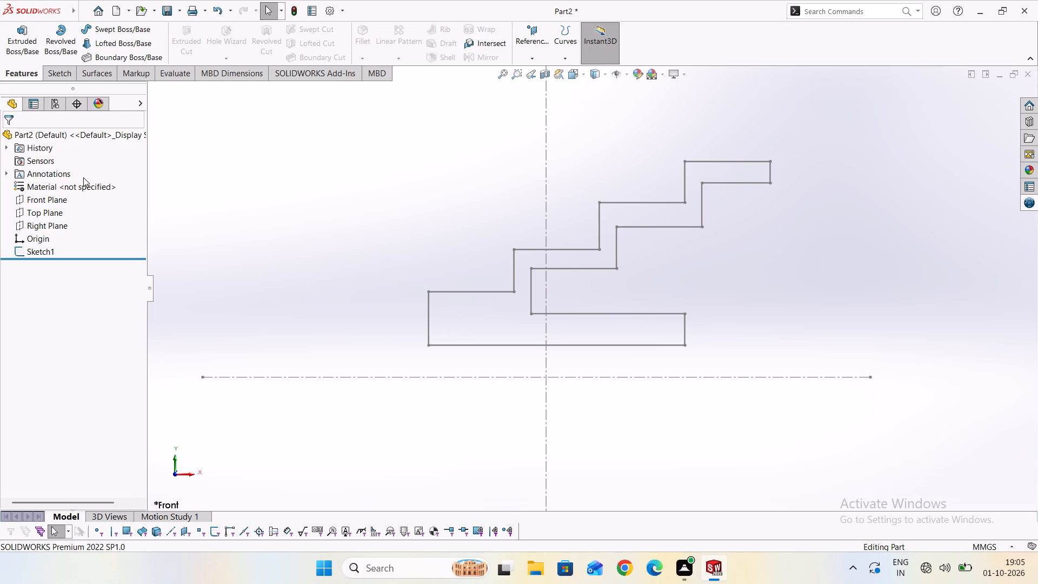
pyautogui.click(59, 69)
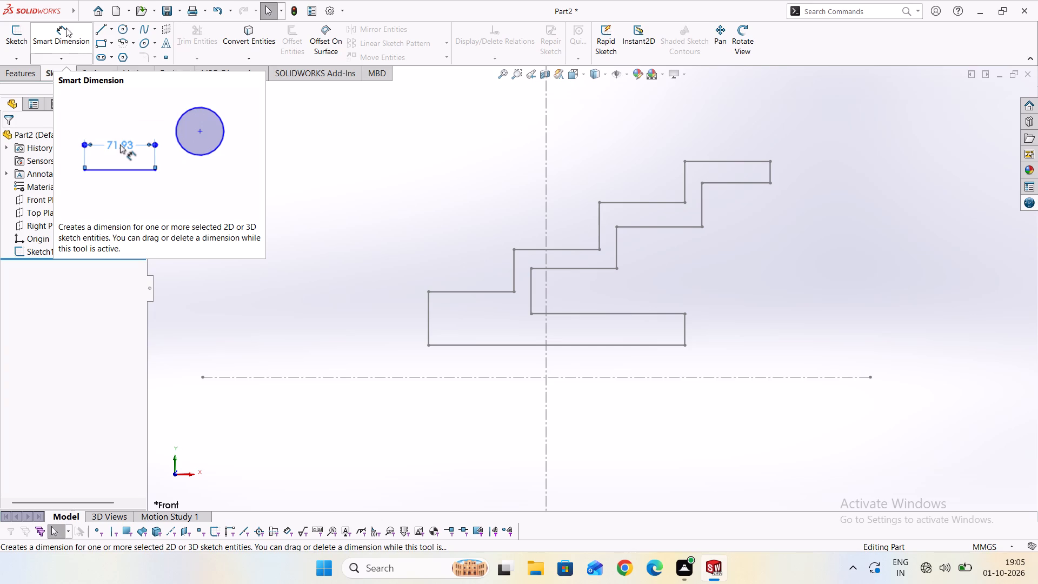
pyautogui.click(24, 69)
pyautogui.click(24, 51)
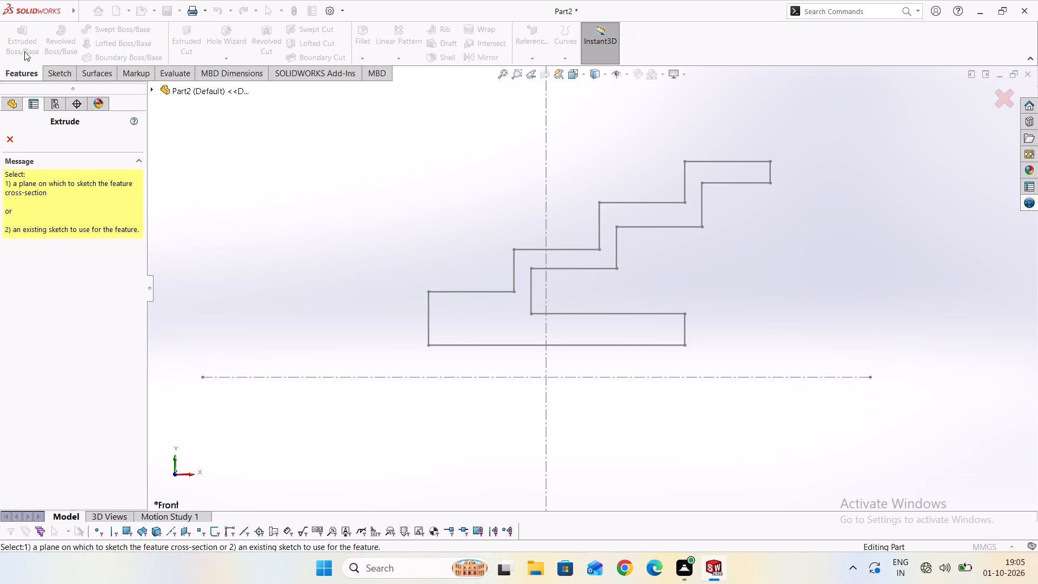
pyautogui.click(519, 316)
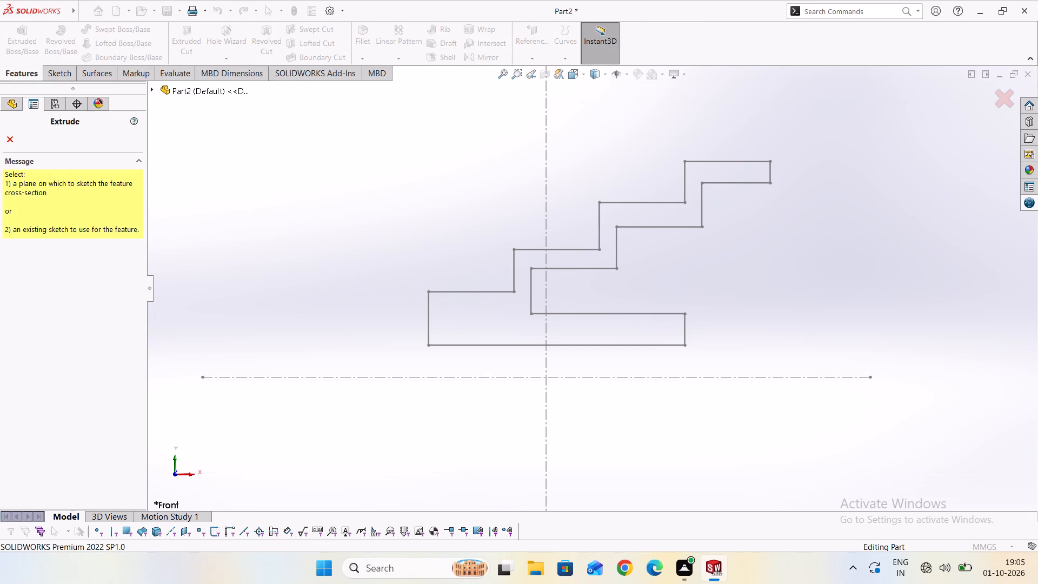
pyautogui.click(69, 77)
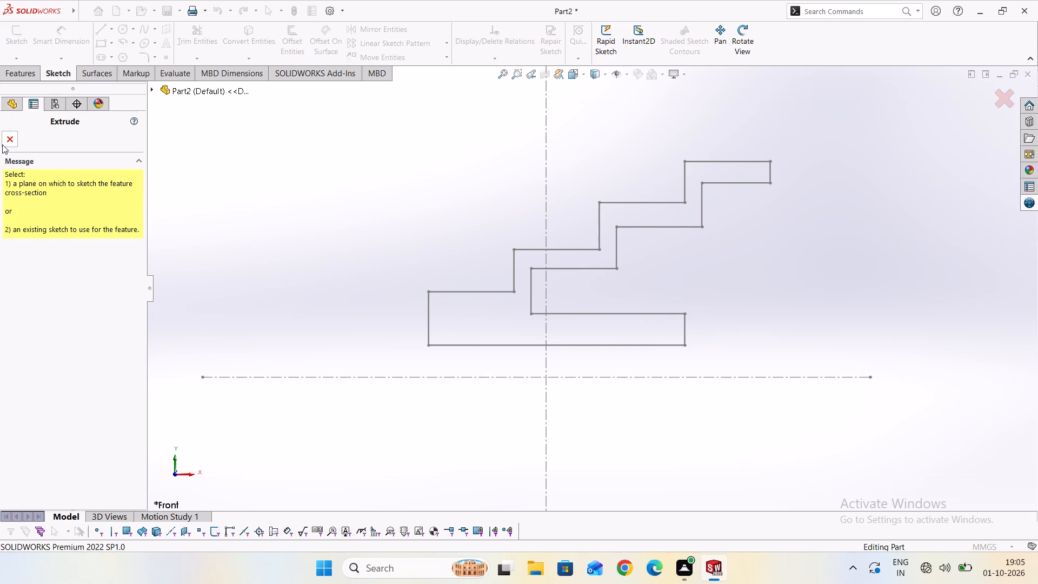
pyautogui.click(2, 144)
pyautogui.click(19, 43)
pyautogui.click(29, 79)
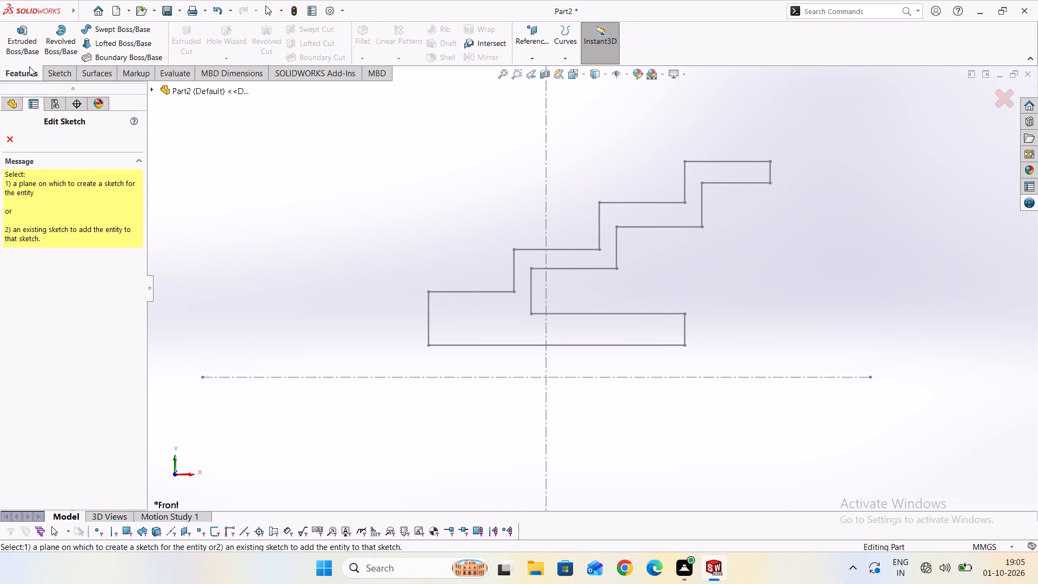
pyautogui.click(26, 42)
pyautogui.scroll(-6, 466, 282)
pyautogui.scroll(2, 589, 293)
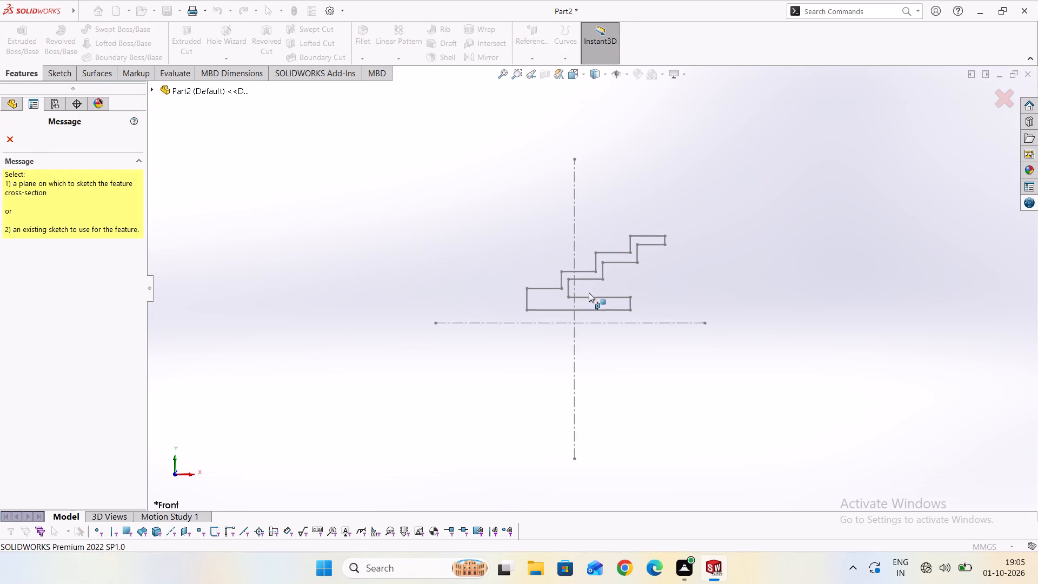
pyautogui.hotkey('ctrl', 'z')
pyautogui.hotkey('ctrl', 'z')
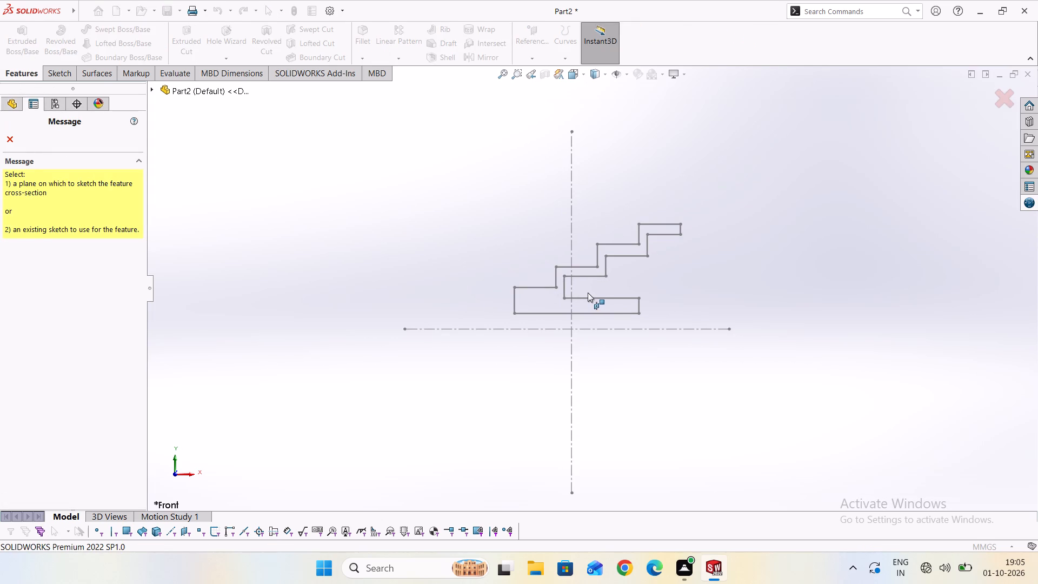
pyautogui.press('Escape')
# Undo the sketch exit and the automatic relations and dimensions added to the stepped profile, and clear the entity selection.
pyautogui.hotkey('ctrl', 'z')
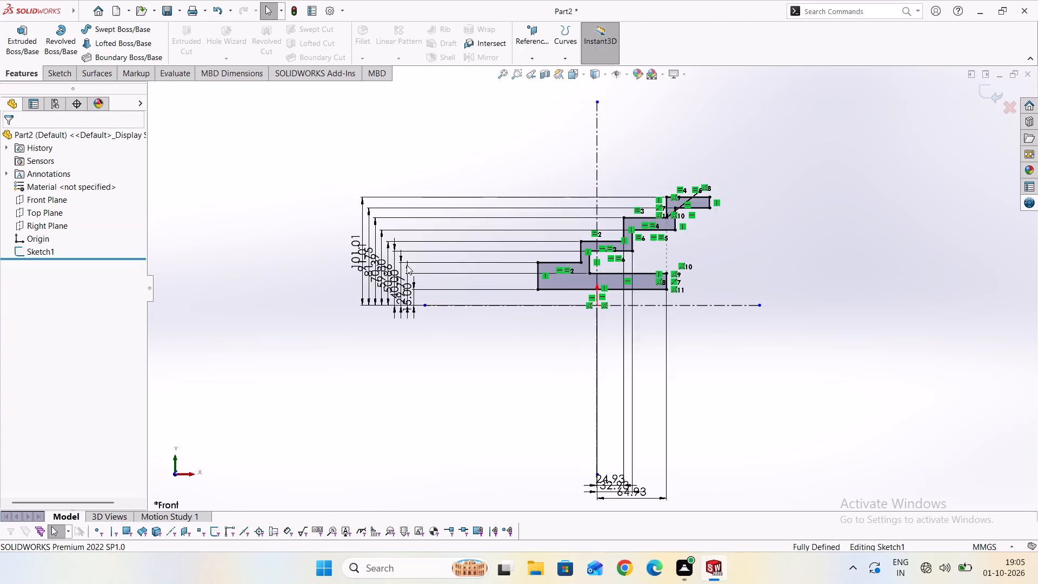
pyautogui.hotkey('ctrl', 'z')
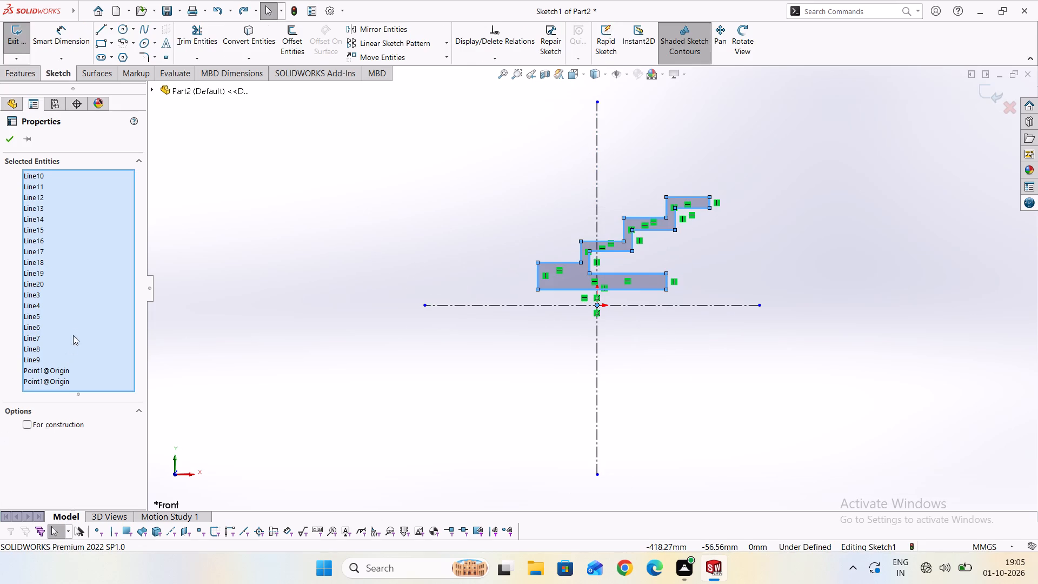
pyautogui.click(9, 144)
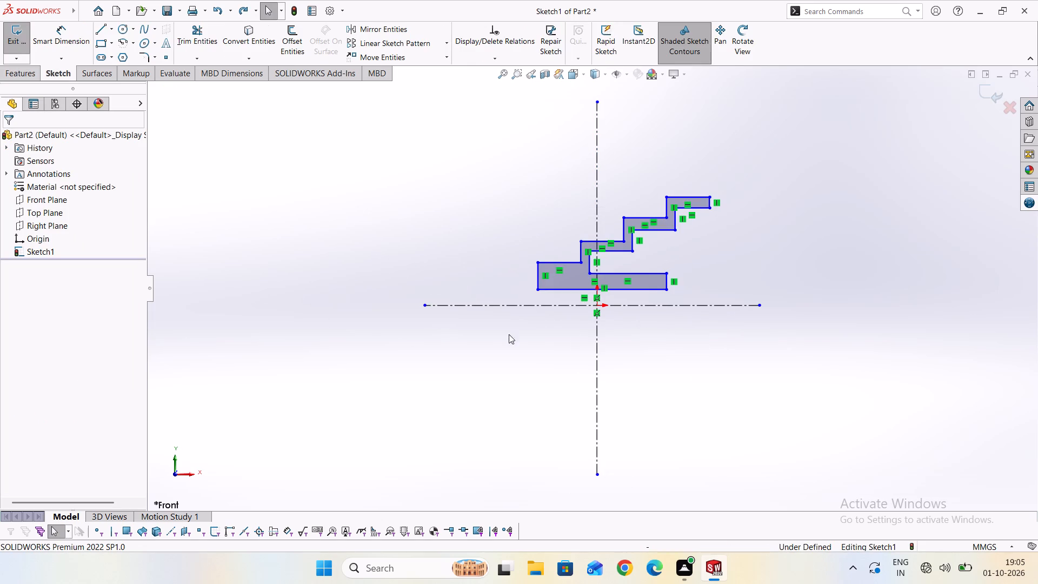
# Fully define all entities in the stepped profile sketch with automatic relations and dimensions.
pyautogui.click(521, 56)
pyautogui.click(508, 102)
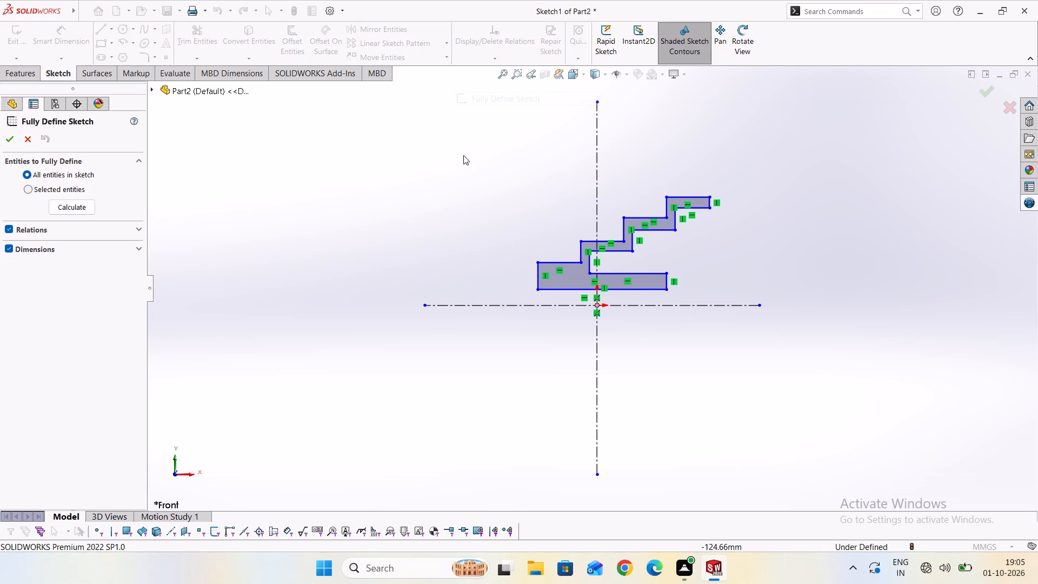
pyautogui.moveTo(463, 156); pyautogui.dragTo(737, 294)
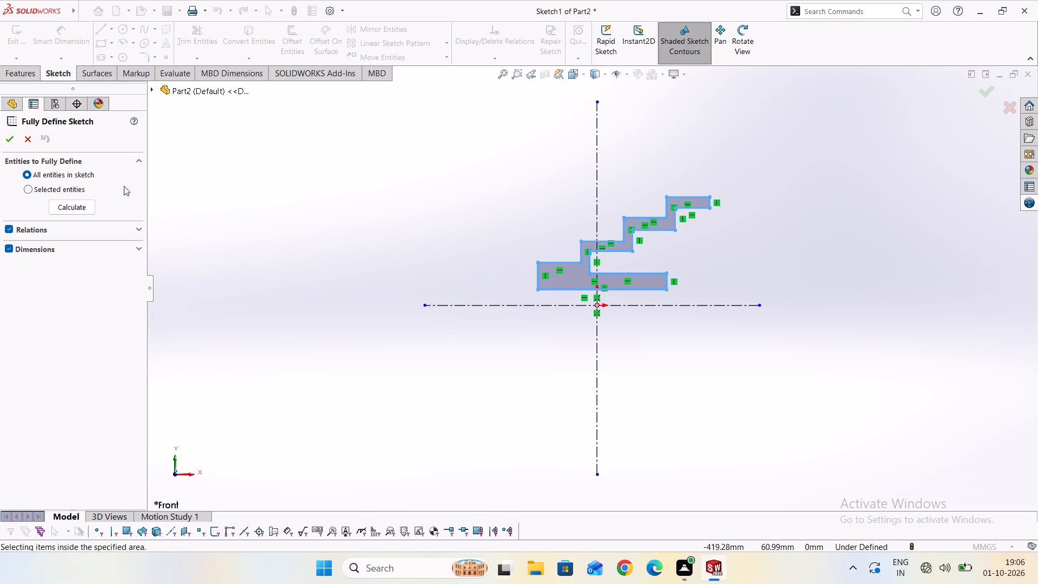
pyautogui.scroll(5, 623, 269)
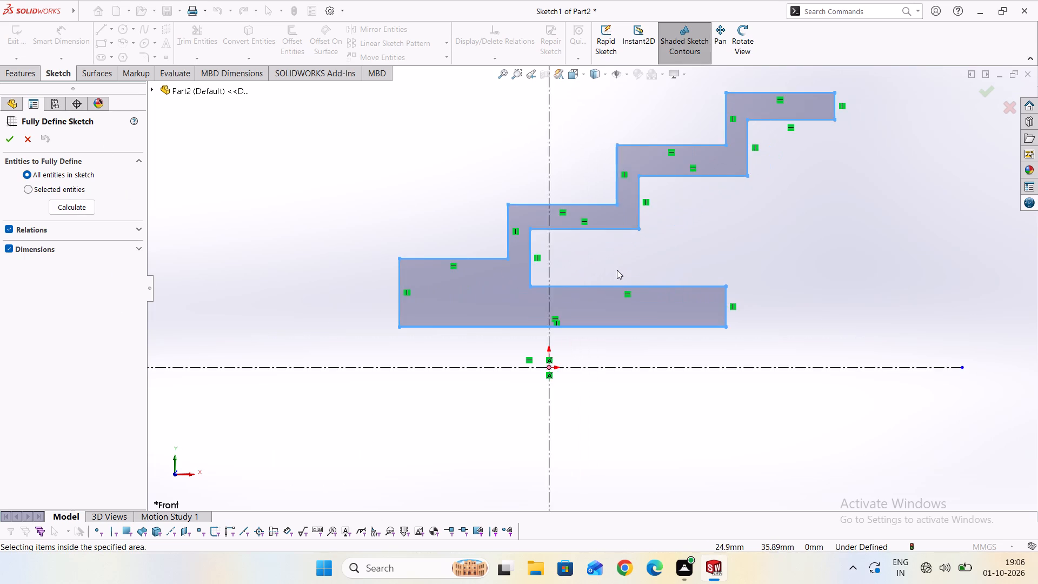
pyautogui.scroll(-6, 616, 270)
pyautogui.scroll(2, 531, 289)
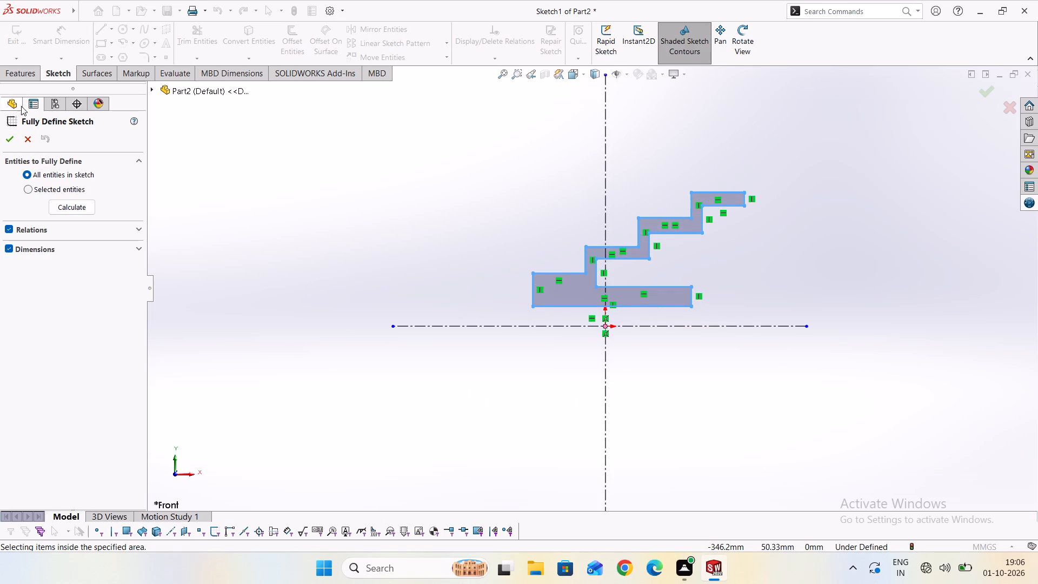
pyautogui.click(10, 141)
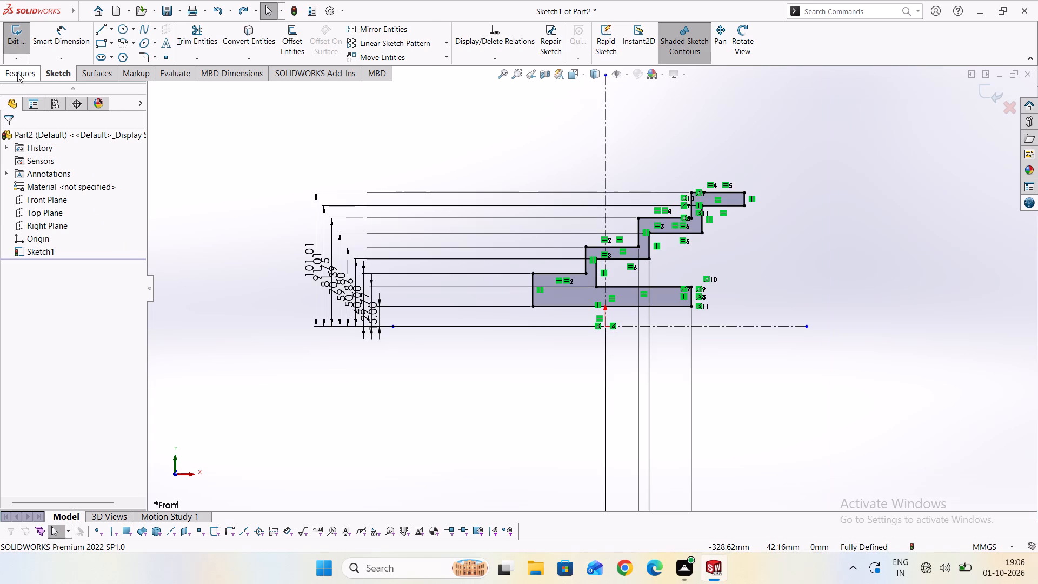
# Revolve the stepped profile 360 degrees about the horizontal centerline as a blind solid boss.
pyautogui.click(18, 71)
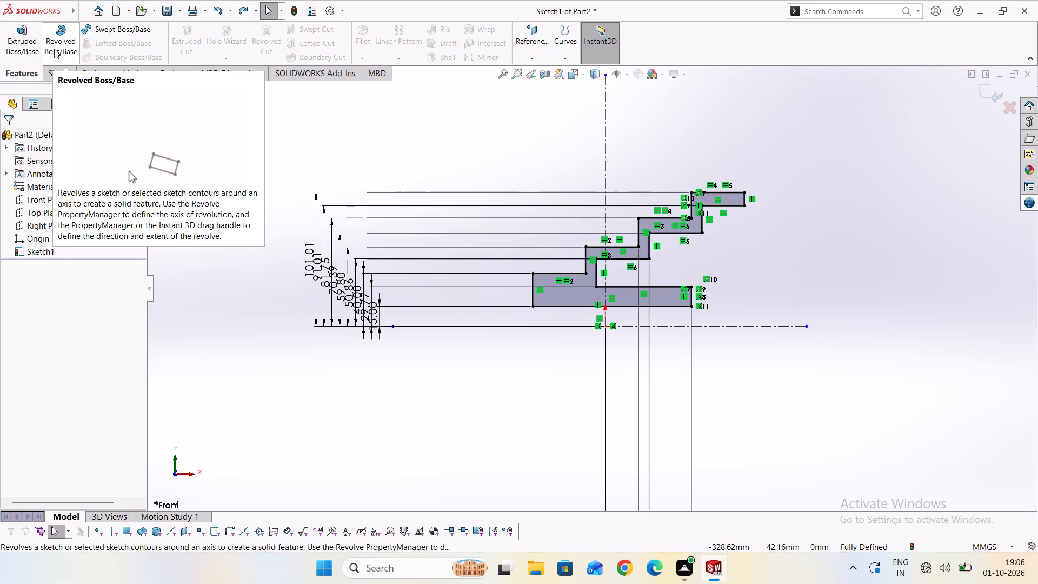
pyautogui.click(55, 49)
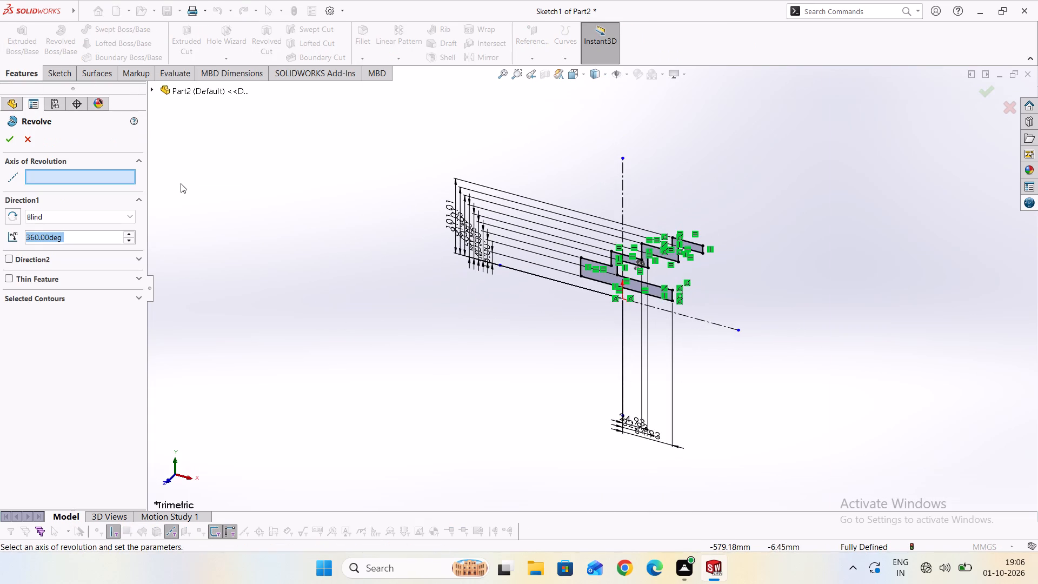
pyautogui.click(596, 291)
pyautogui.scroll(-1, 534, 365)
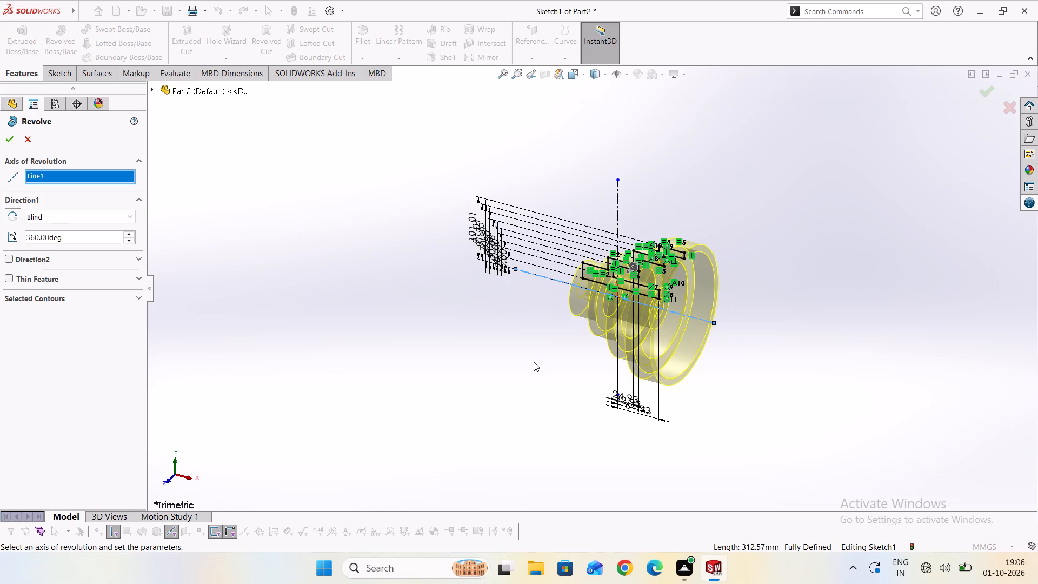
pyautogui.moveTo(534, 363); pyautogui.dragTo(670, 389, button='middle')
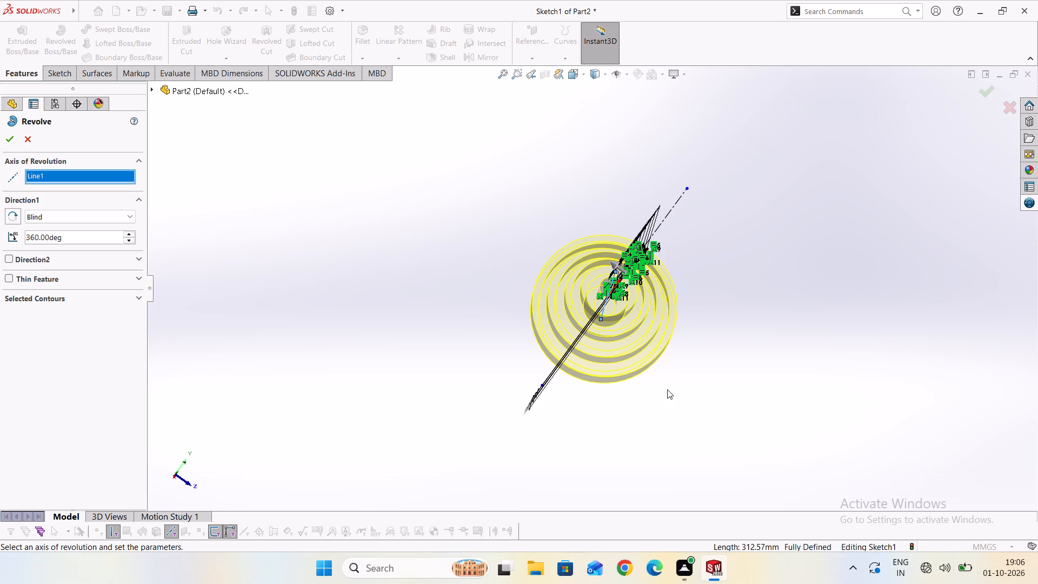
pyautogui.scroll(3, 578, 318)
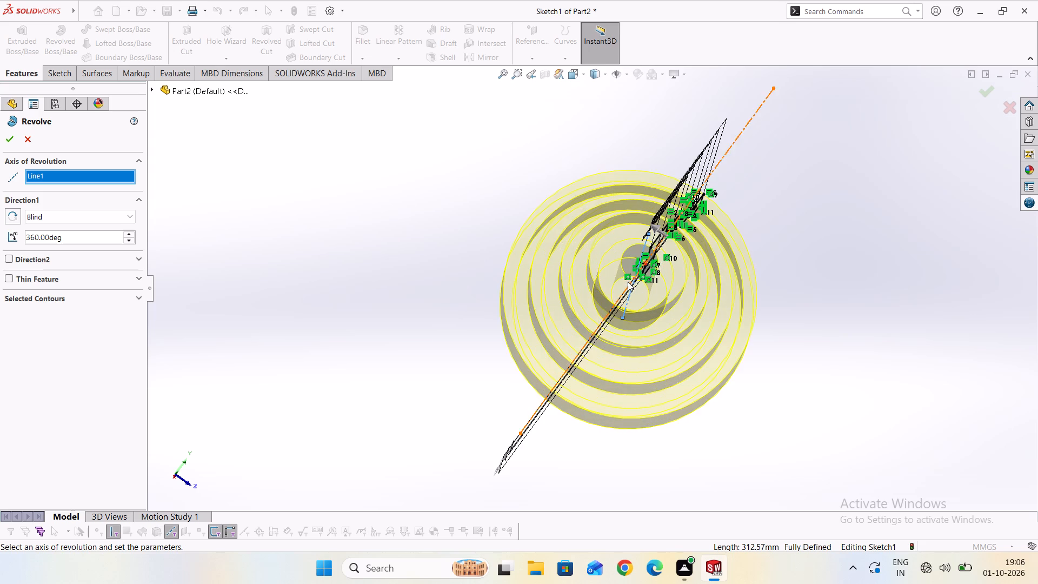
pyautogui.scroll(6, 628, 282)
pyautogui.scroll(-7, 358, 342)
pyautogui.moveTo(388, 356); pyautogui.dragTo(481, 368, button='middle')
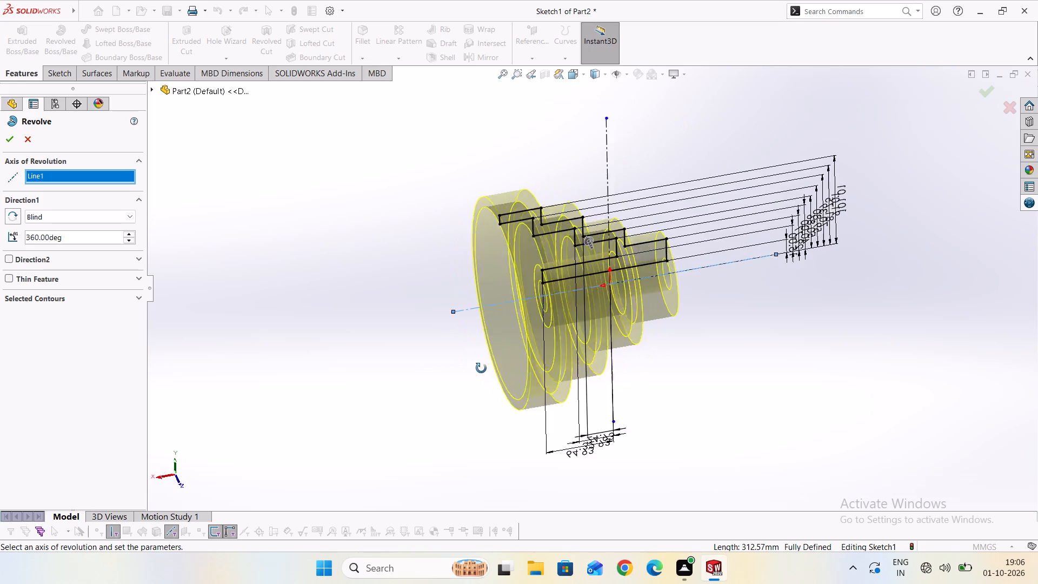
pyautogui.moveTo(481, 368); pyautogui.dragTo(761, 379, button='middle')
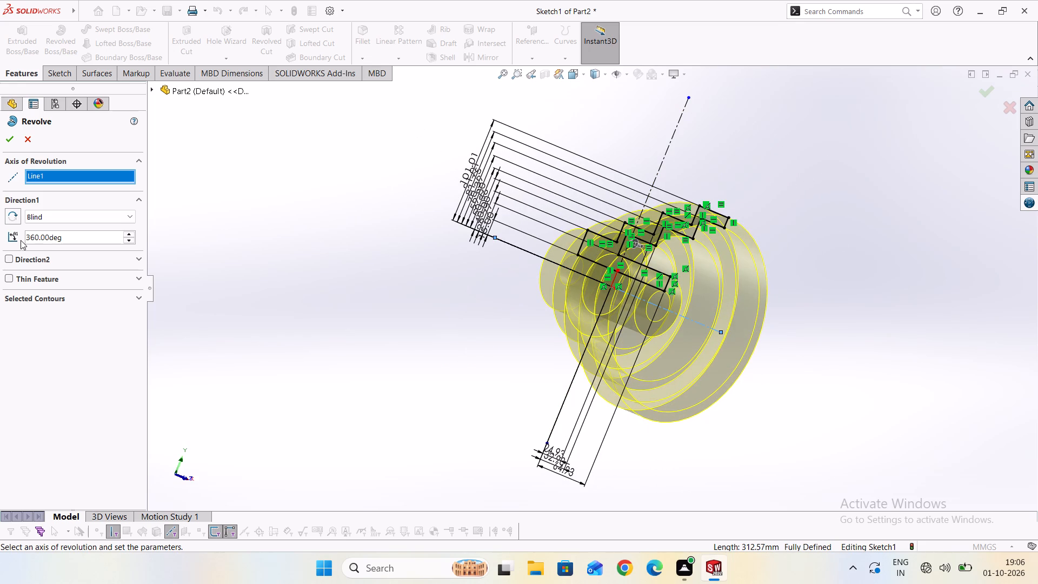
pyautogui.click(4, 145)
# Examine the revolved pulley's stepped exterior, central bore and hollow interior from several angles.
pyautogui.moveTo(473, 344); pyautogui.dragTo(475, 347, button='middle')
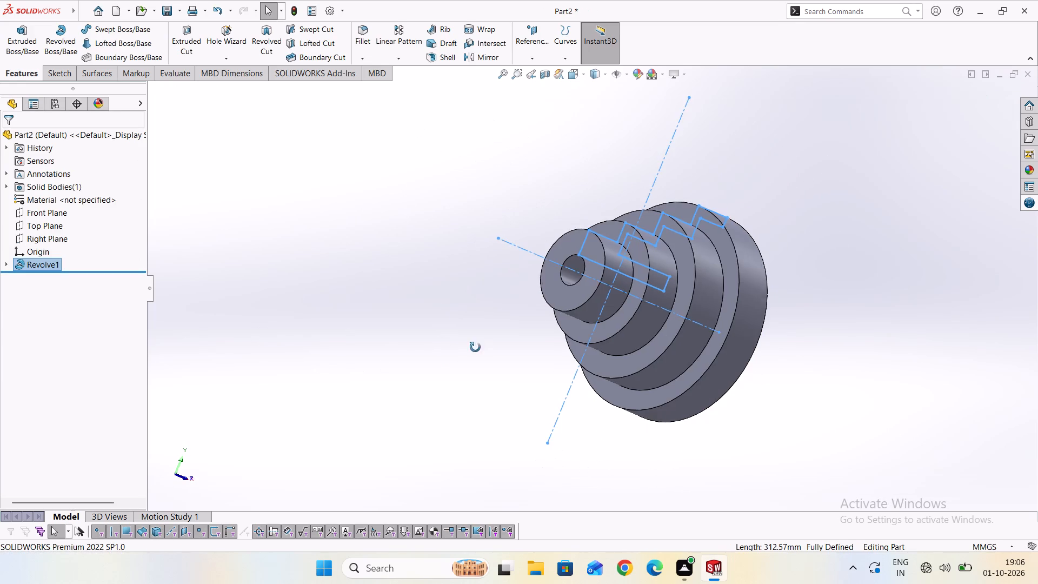
pyautogui.moveTo(475, 347); pyautogui.dragTo(732, 393, button='middle')
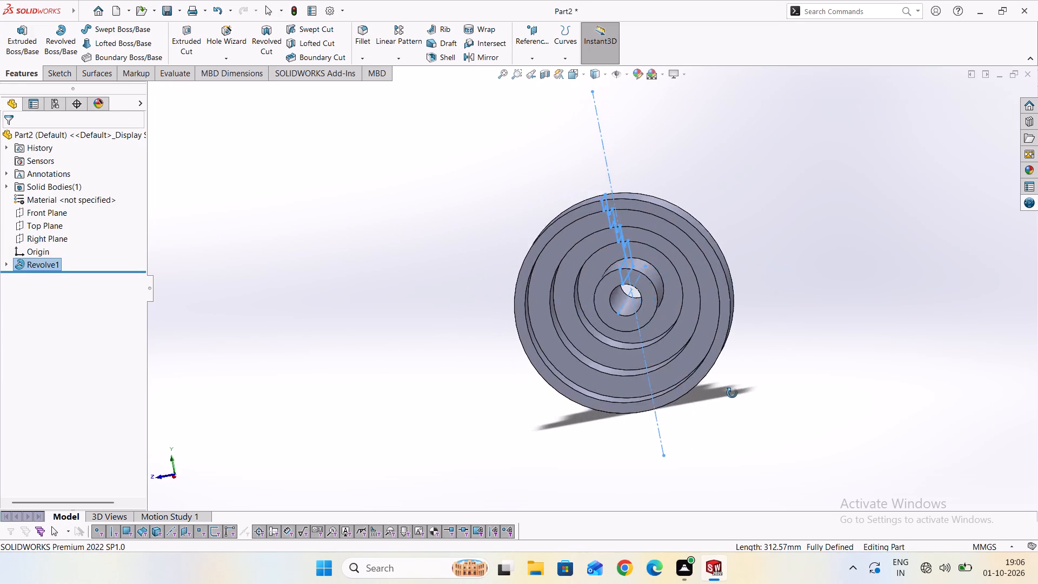
pyautogui.moveTo(732, 393); pyautogui.dragTo(713, 529, button='middle')
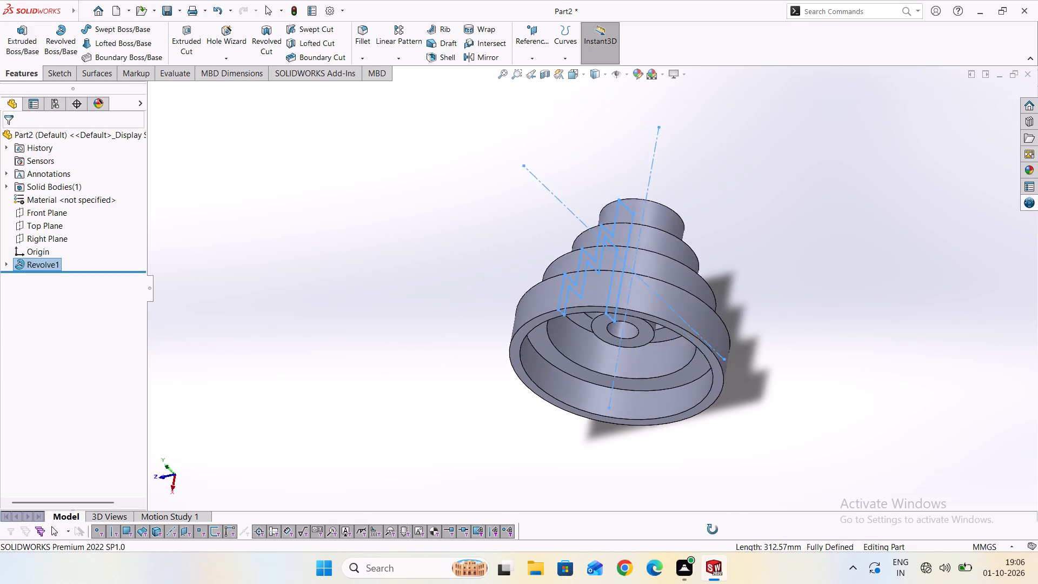
pyautogui.moveTo(713, 529); pyautogui.dragTo(499, 556, button='middle')
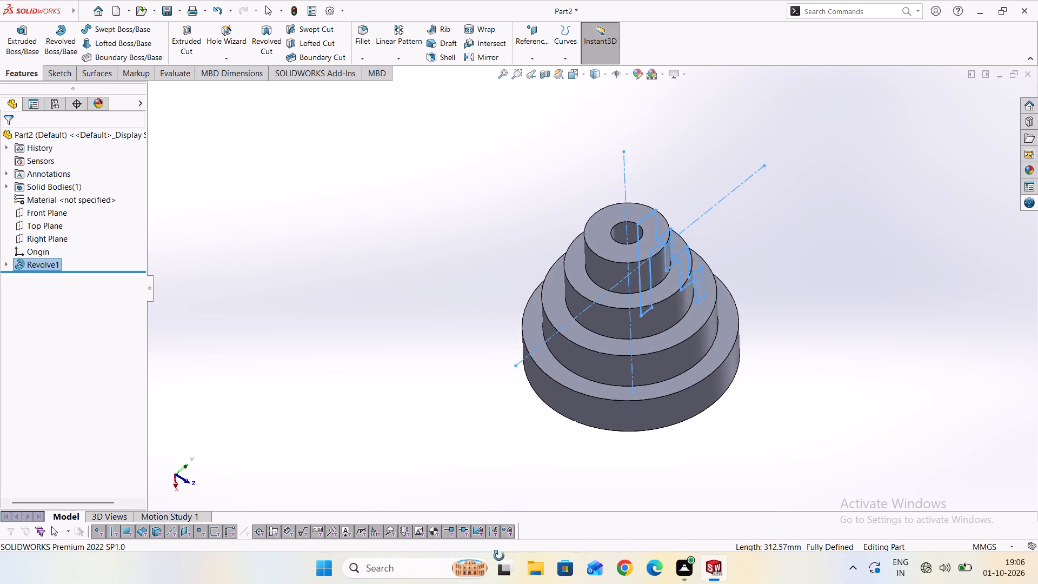
pyautogui.moveTo(499, 556); pyautogui.dragTo(521, 555, button='middle')
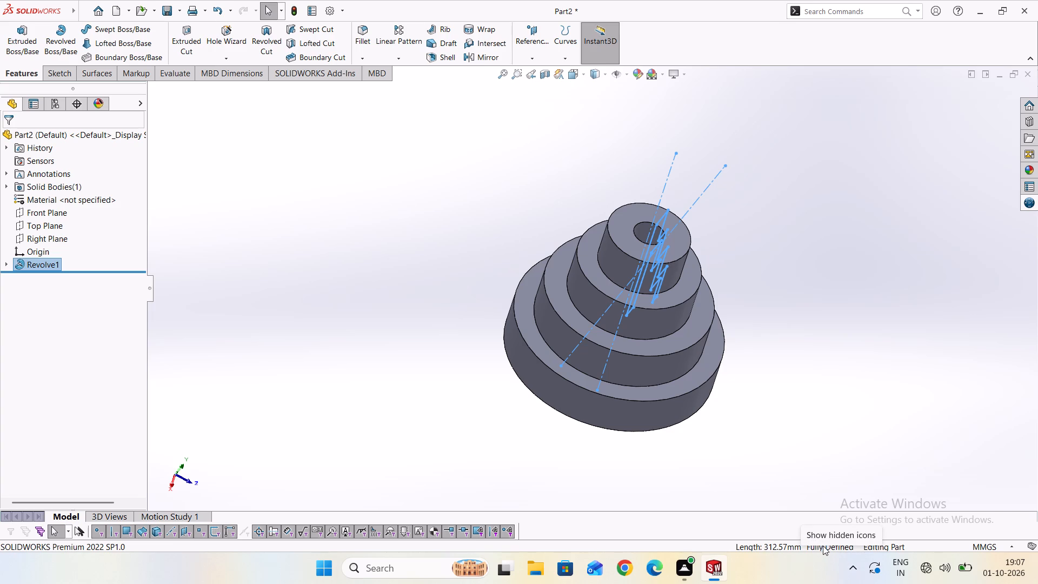
pyautogui.scroll(3, 598, 343)
pyautogui.scroll(-2, 565, 352)
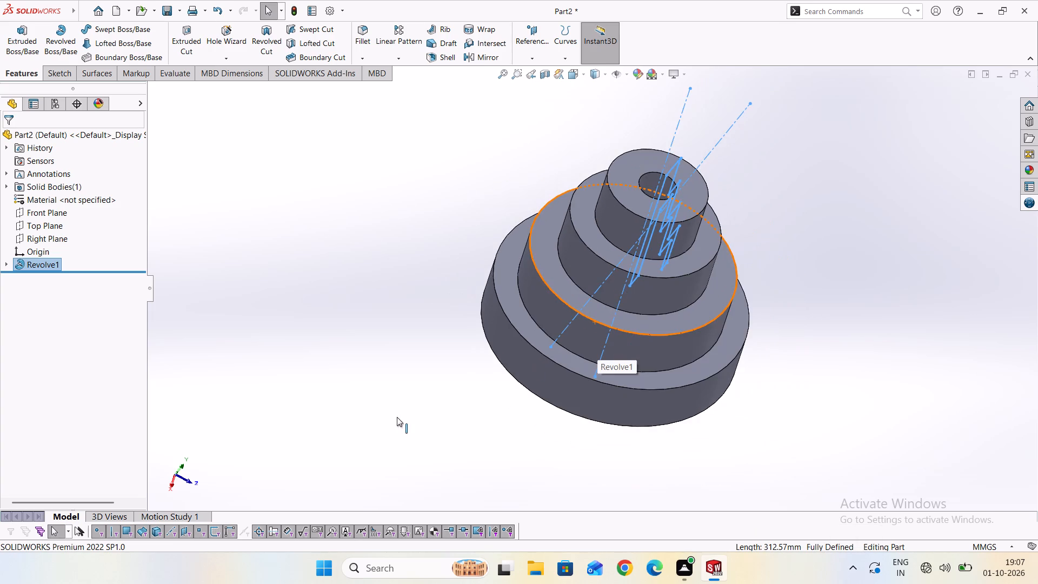
pyautogui.moveTo(443, 415); pyautogui.dragTo(673, 335, button='middle')
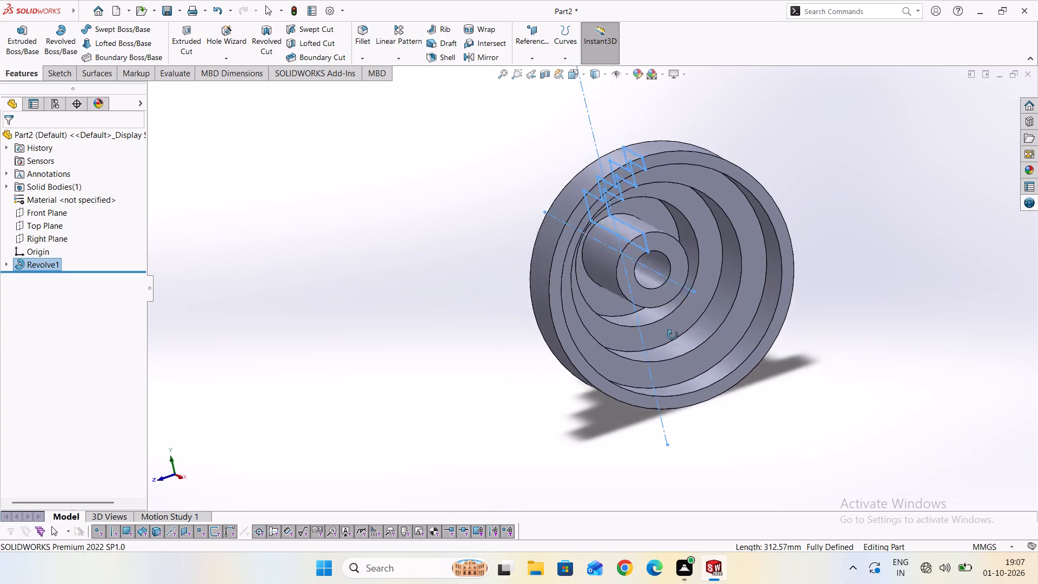
pyautogui.moveTo(673, 335); pyautogui.dragTo(462, 331, button='middle')
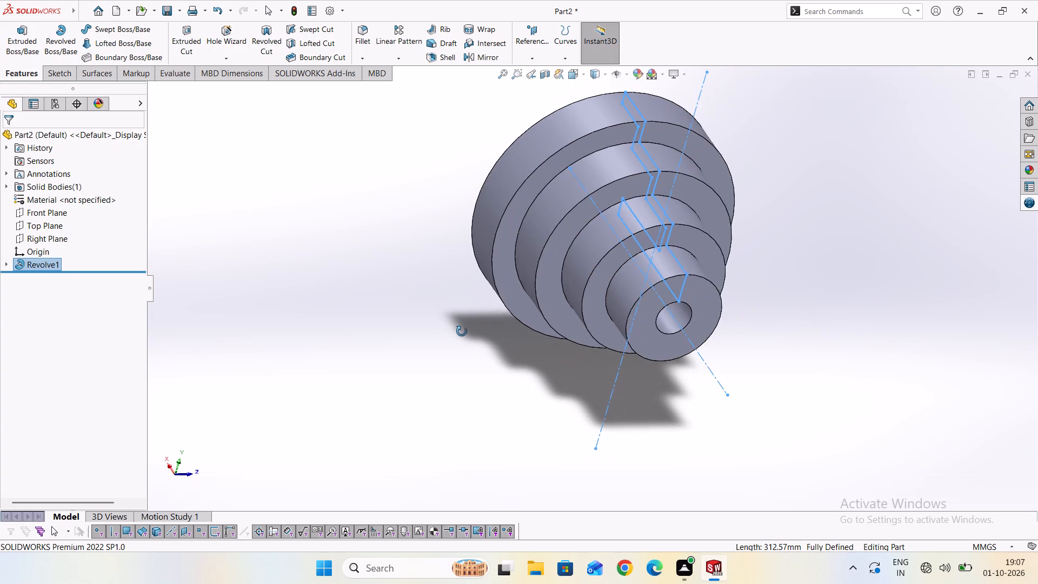
pyautogui.moveTo(462, 331); pyautogui.dragTo(631, 394, button='middle')
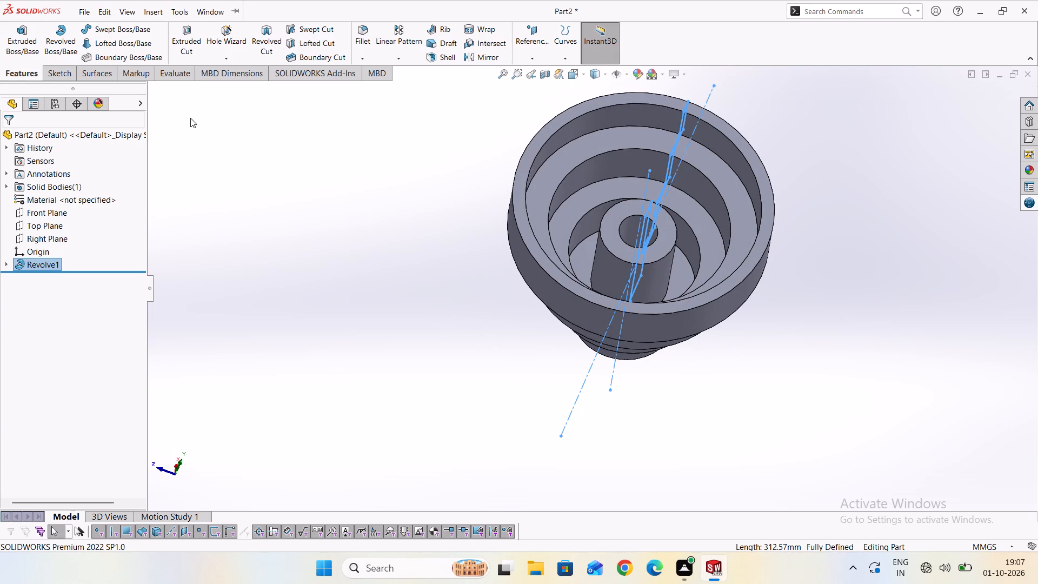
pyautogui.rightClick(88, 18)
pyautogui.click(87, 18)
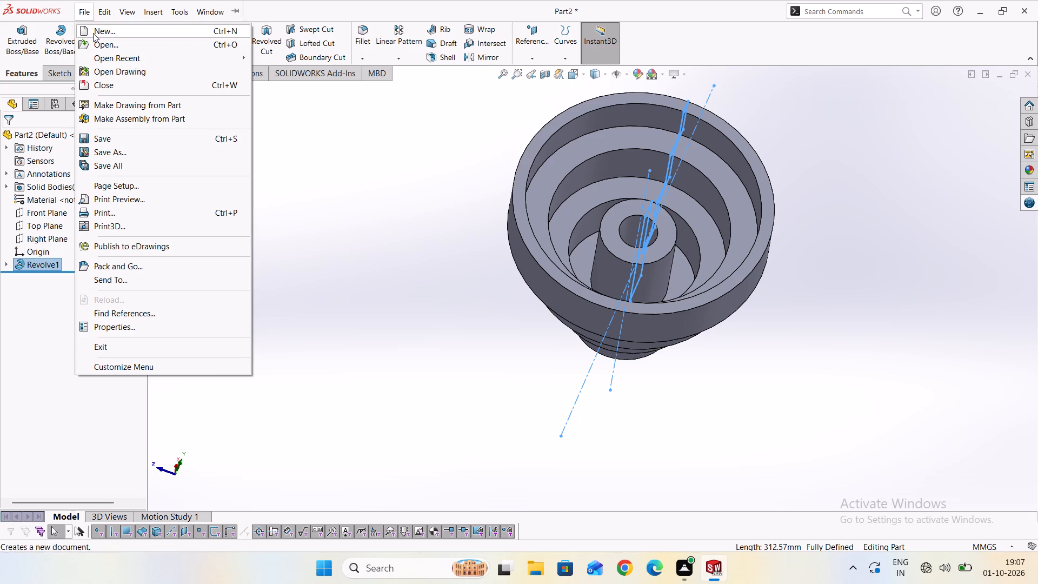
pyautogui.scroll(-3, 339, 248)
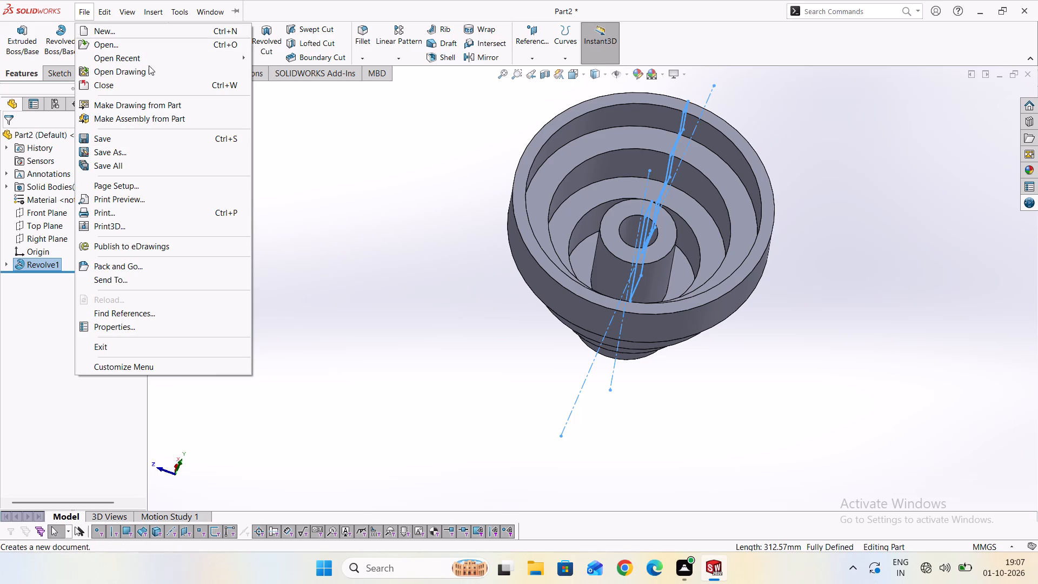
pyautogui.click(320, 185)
# Inspect the pulley's outer steps, open end and bore from all around.
pyautogui.moveTo(442, 224); pyautogui.dragTo(521, 383, button='middle')
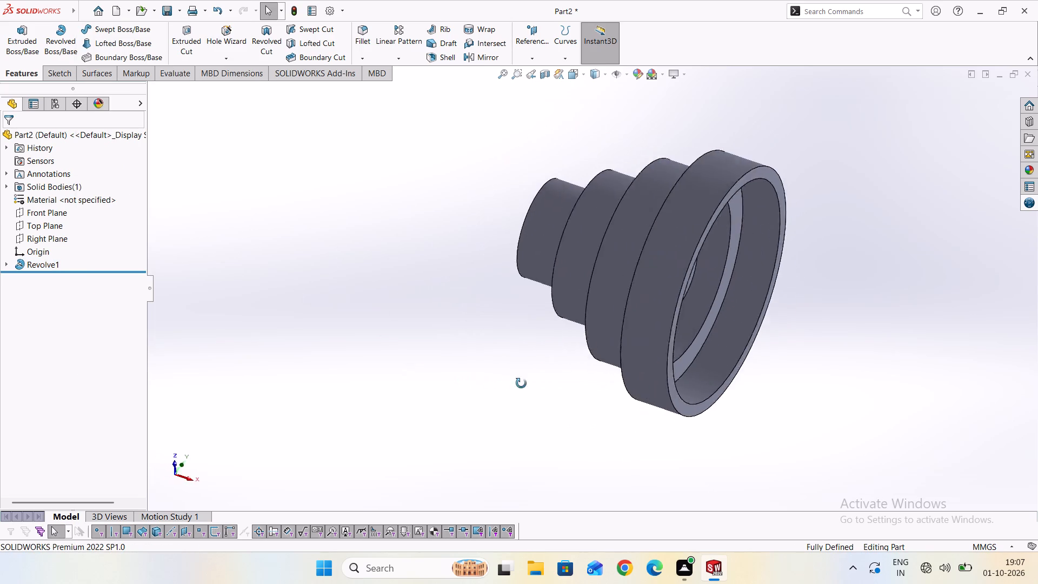
pyautogui.moveTo(521, 383); pyautogui.dragTo(653, 161, button='middle')
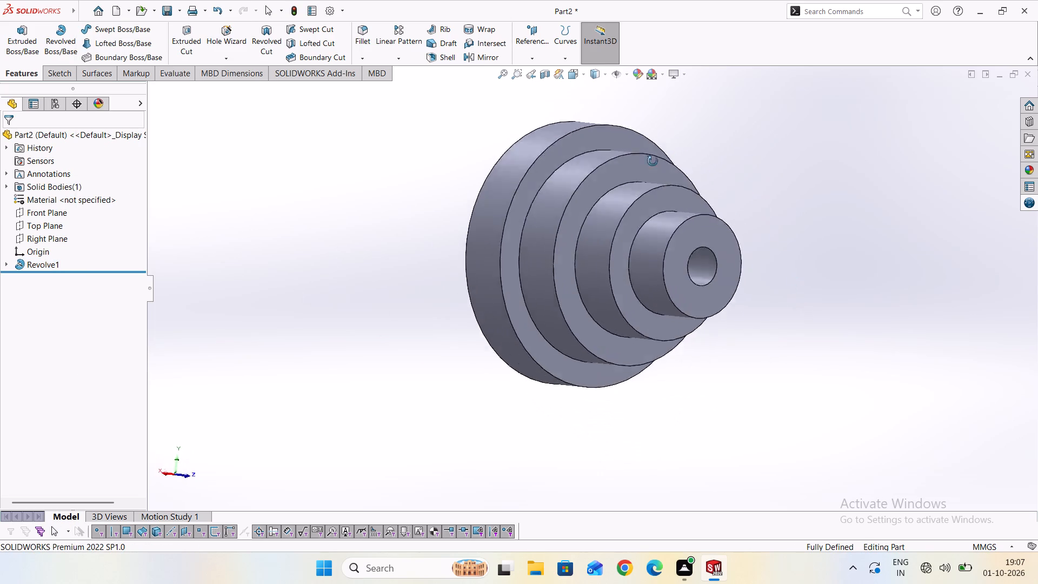
pyautogui.moveTo(653, 161); pyautogui.dragTo(507, 426, button='middle')
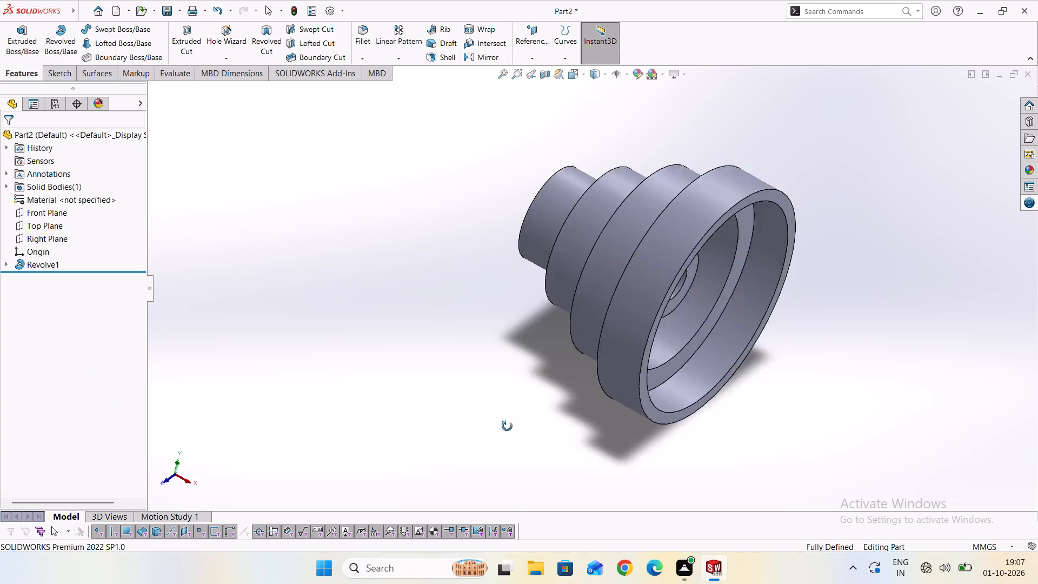
pyautogui.moveTo(507, 426); pyautogui.dragTo(724, 323, button='middle')
pyautogui.scroll(-1, 657, 340)
pyautogui.moveTo(693, 156); pyautogui.dragTo(624, 338, button='middle')
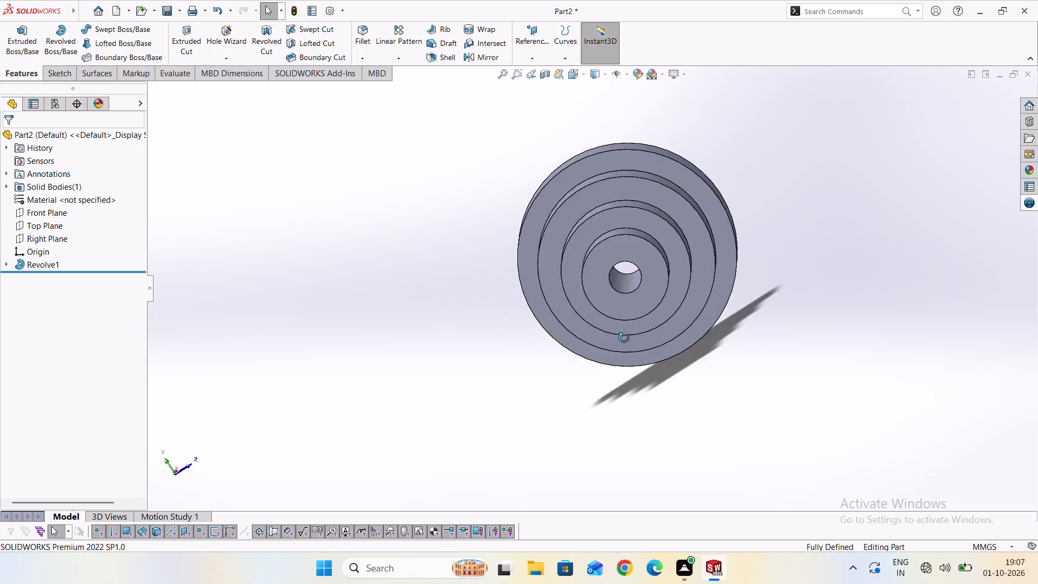
pyautogui.moveTo(624, 338); pyautogui.dragTo(141, 298, button='middle')
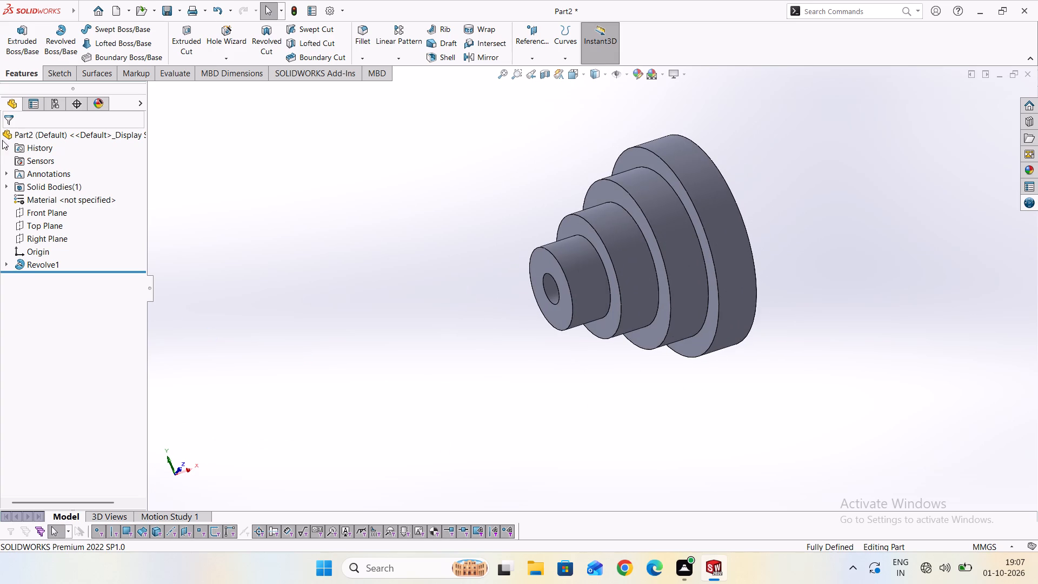
# Create a new part document.
pyautogui.click(130, 11)
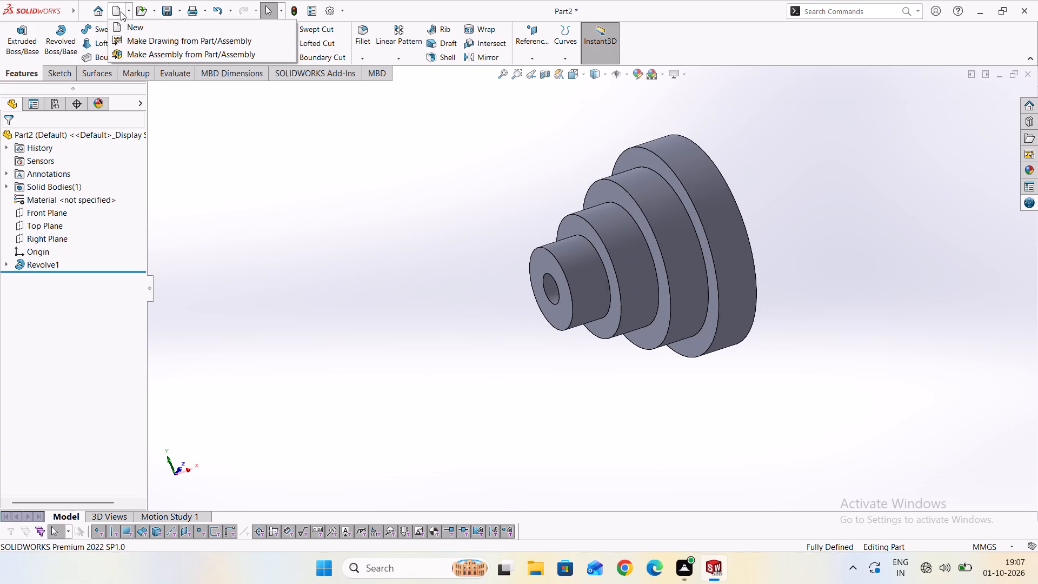
pyautogui.click(129, 11)
pyautogui.click(128, 12)
pyautogui.click(132, 30)
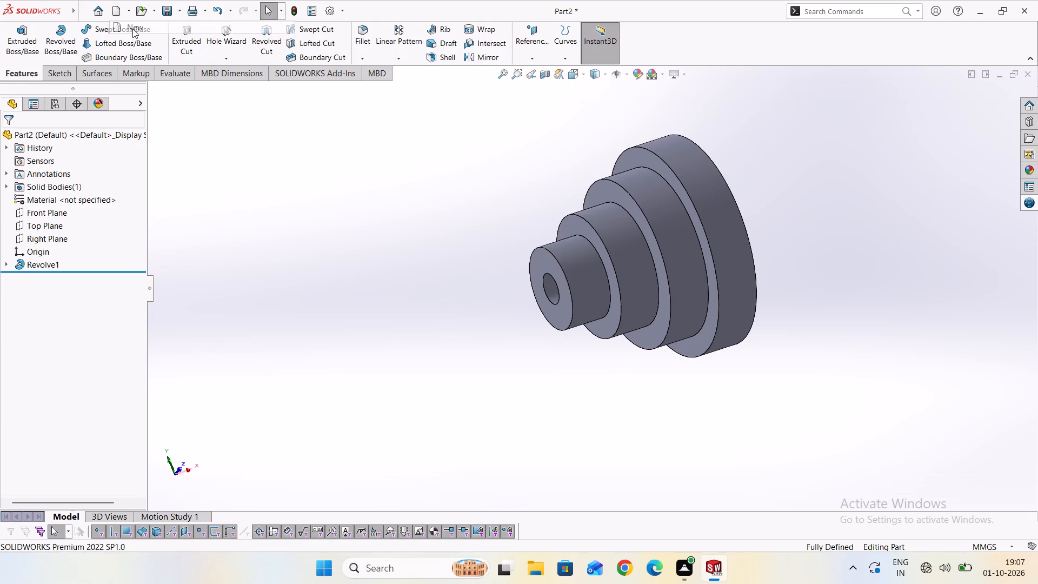
pyautogui.click(436, 424)
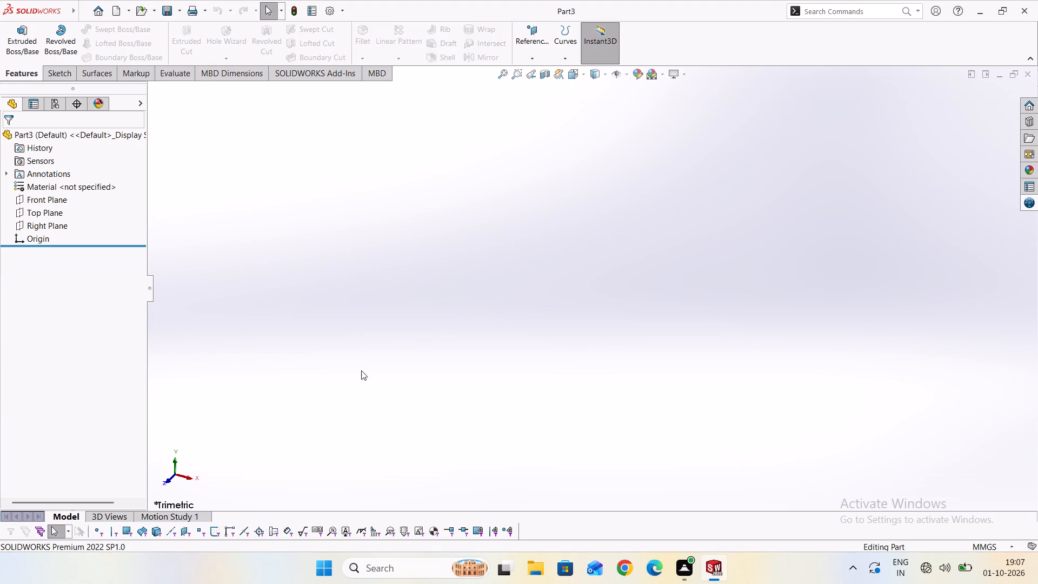
# Sketch a vertical line about 48 mm long upward from the origin on the Front Plane.
pyautogui.scroll(-1, 263, 342)
pyautogui.click(64, 70)
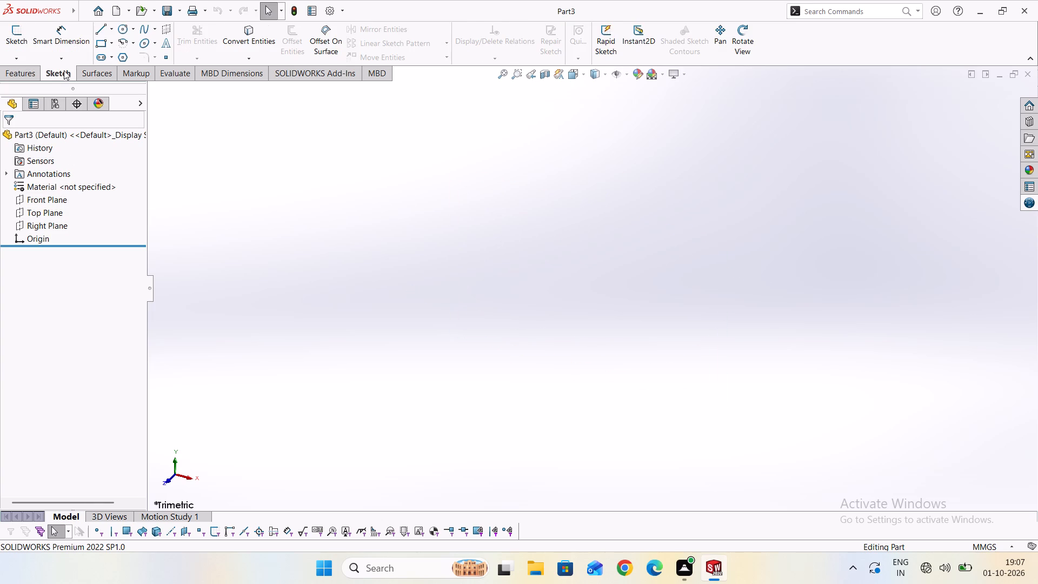
pyautogui.click(105, 28)
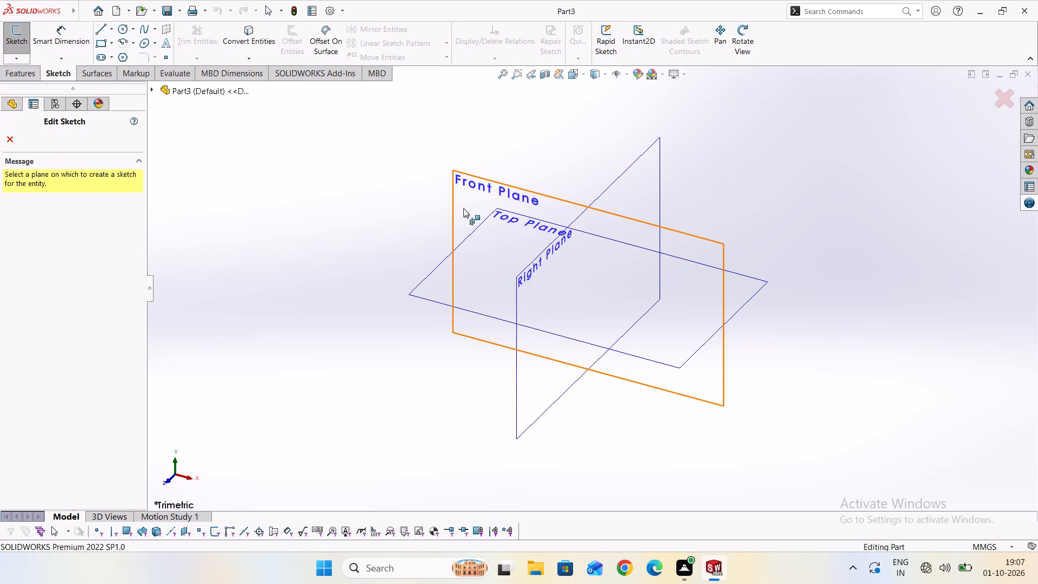
pyautogui.click(470, 198)
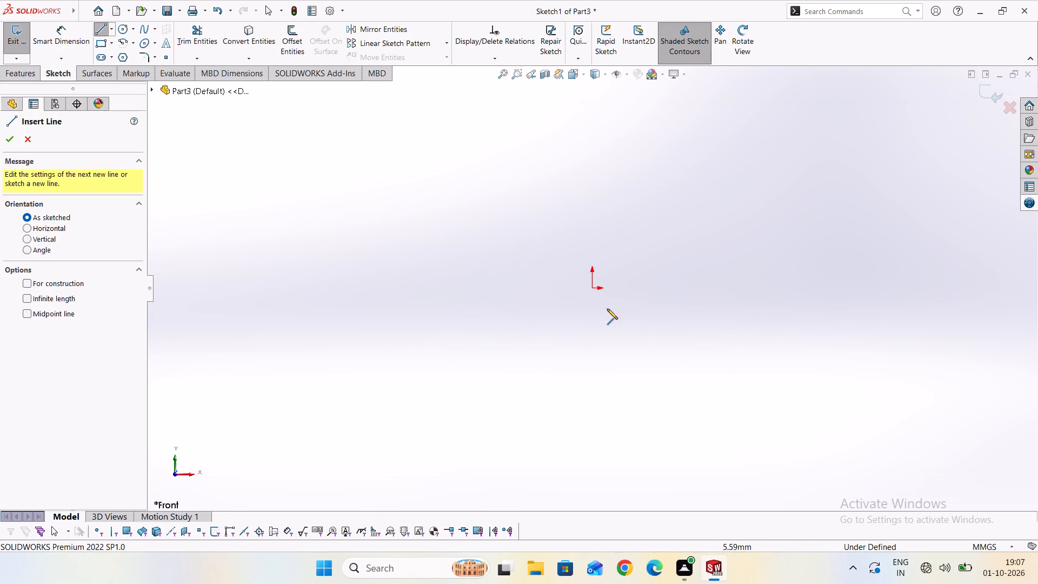
pyautogui.click(591, 286)
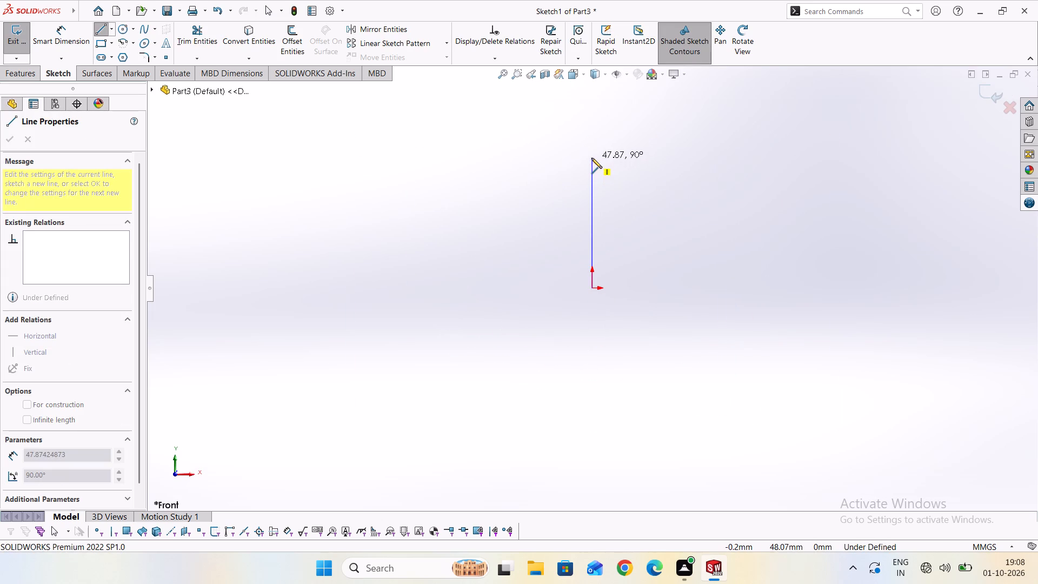
pyautogui.click(591, 157)
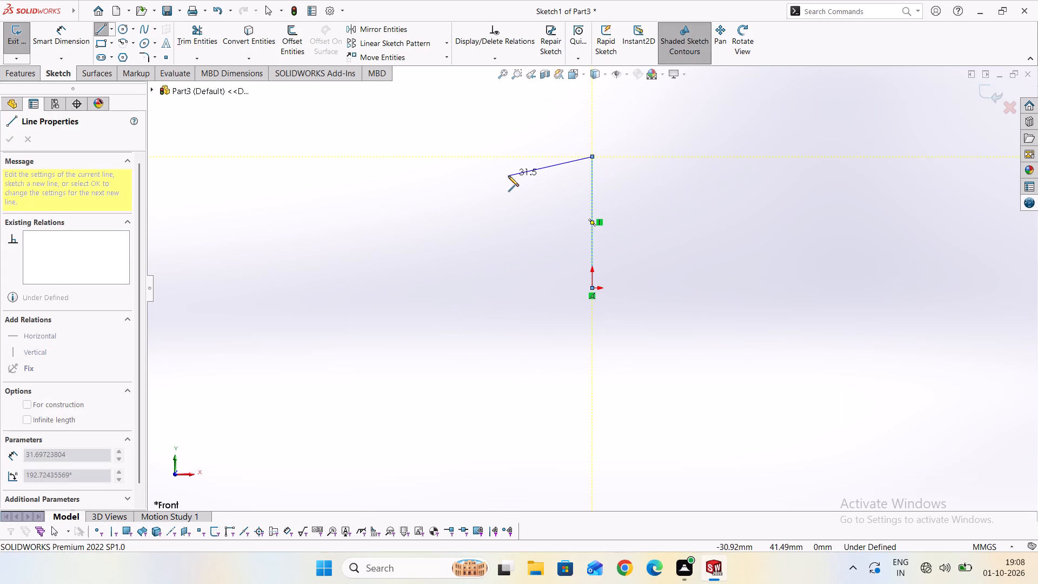
pyautogui.press('Escape')
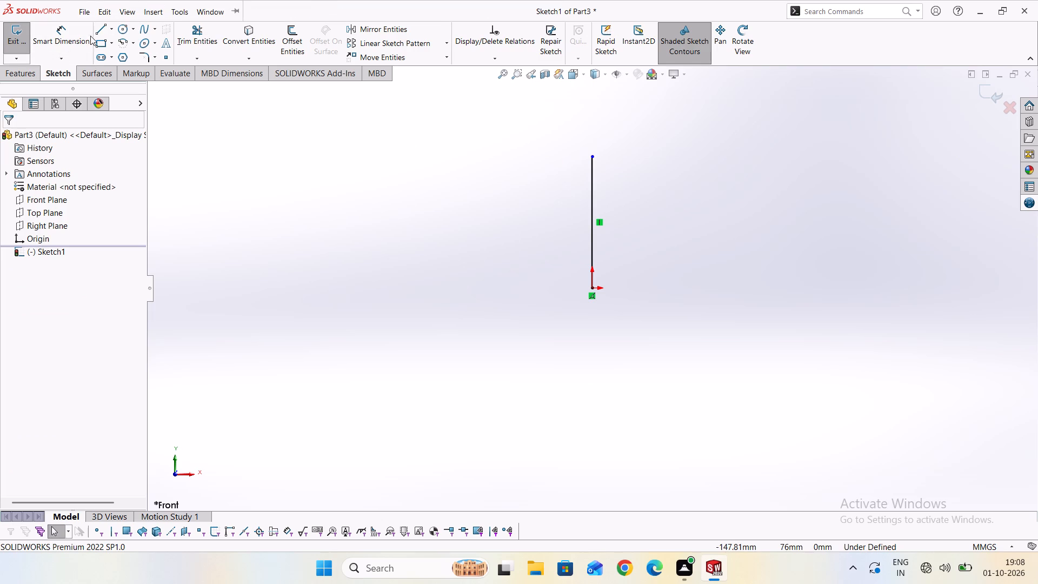
# Dimension the vertical line's length to 50 mm and close the sketch.
pyautogui.click(82, 37)
pyautogui.doubleClick(589, 236)
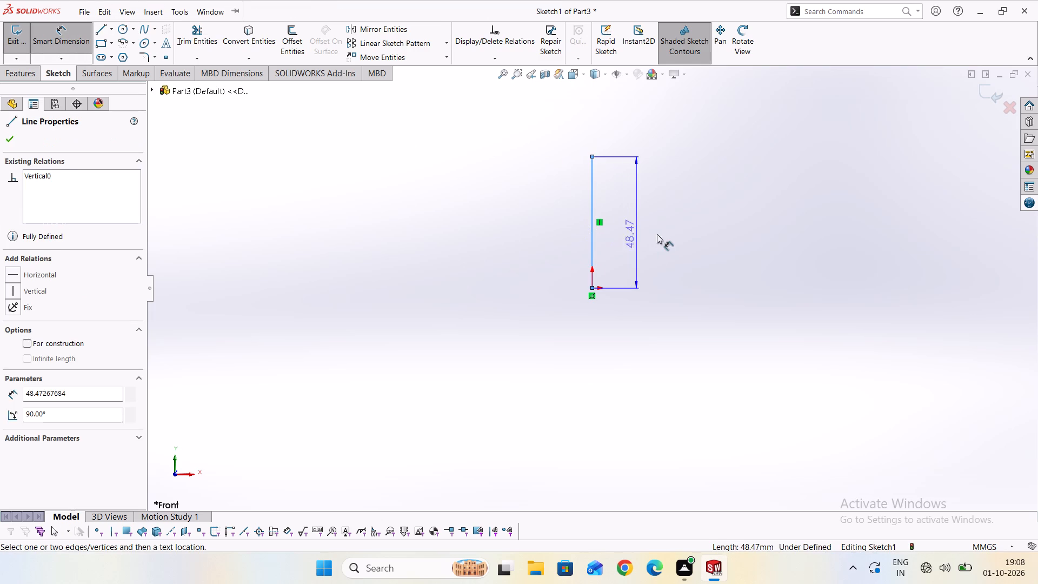
pyautogui.click(657, 234)
pyautogui.write('50')
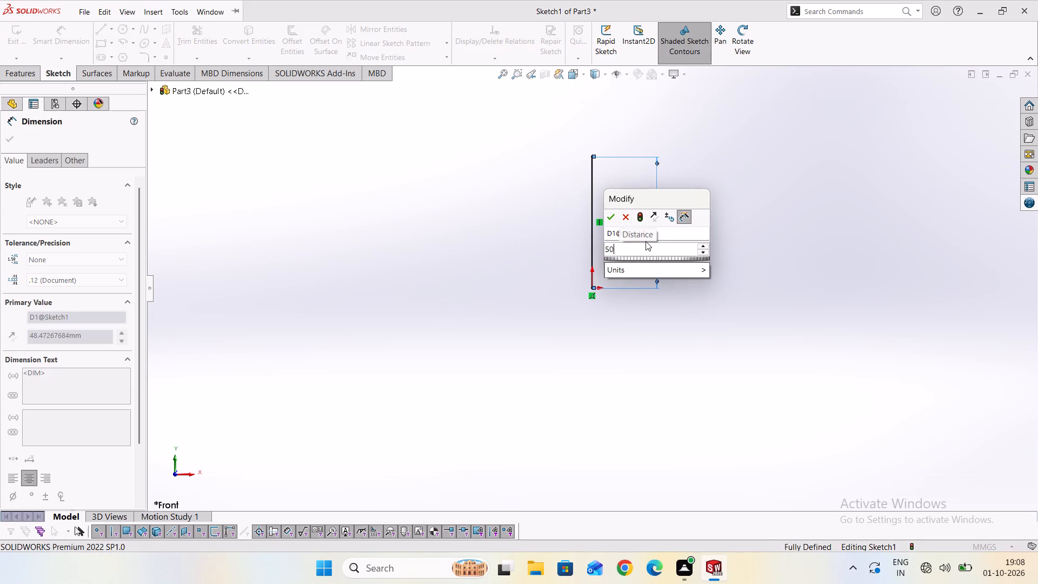
pyautogui.press('Return')
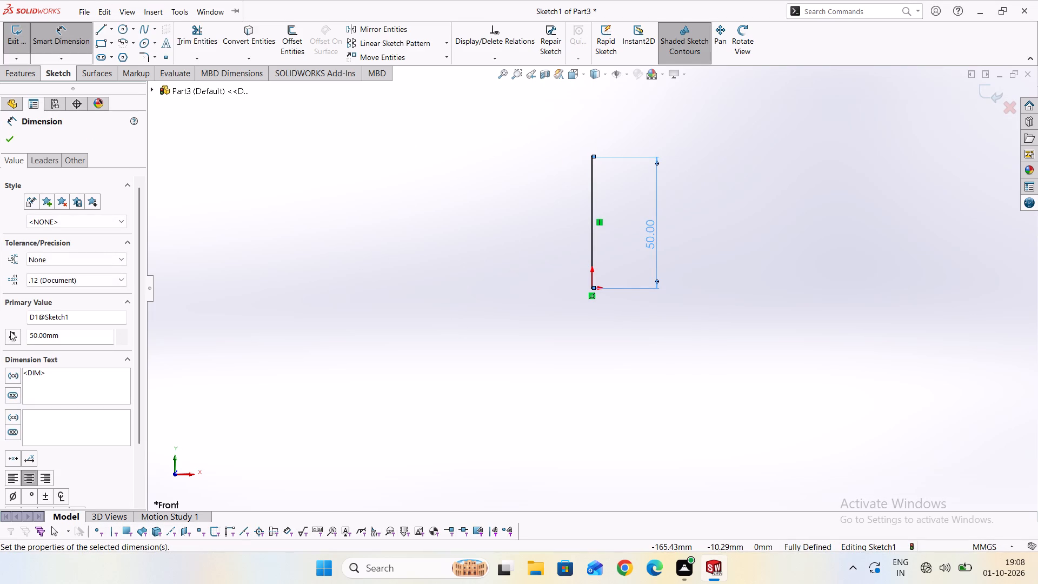
pyautogui.click(55, 38)
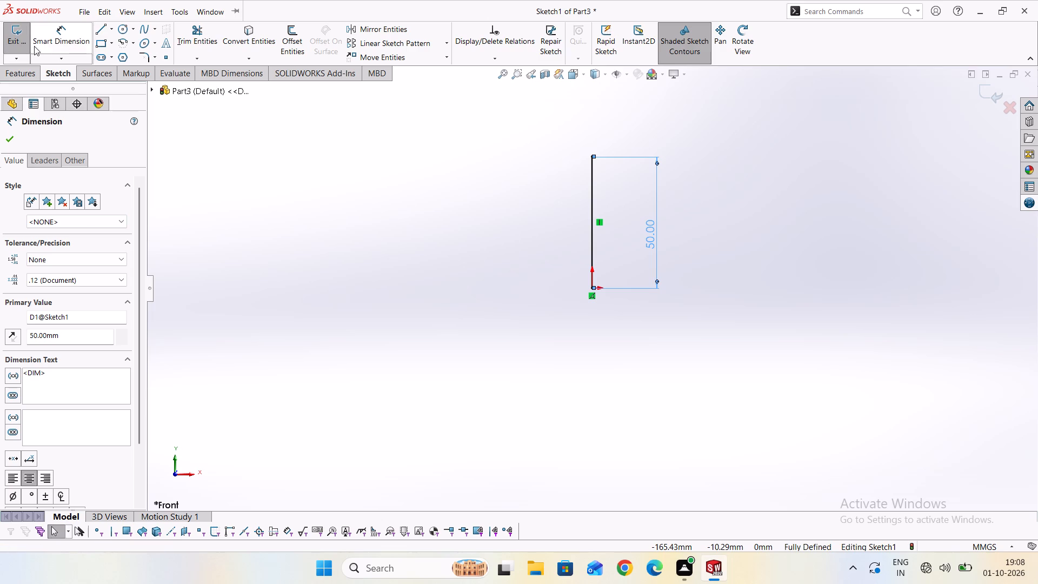
pyautogui.click(18, 33)
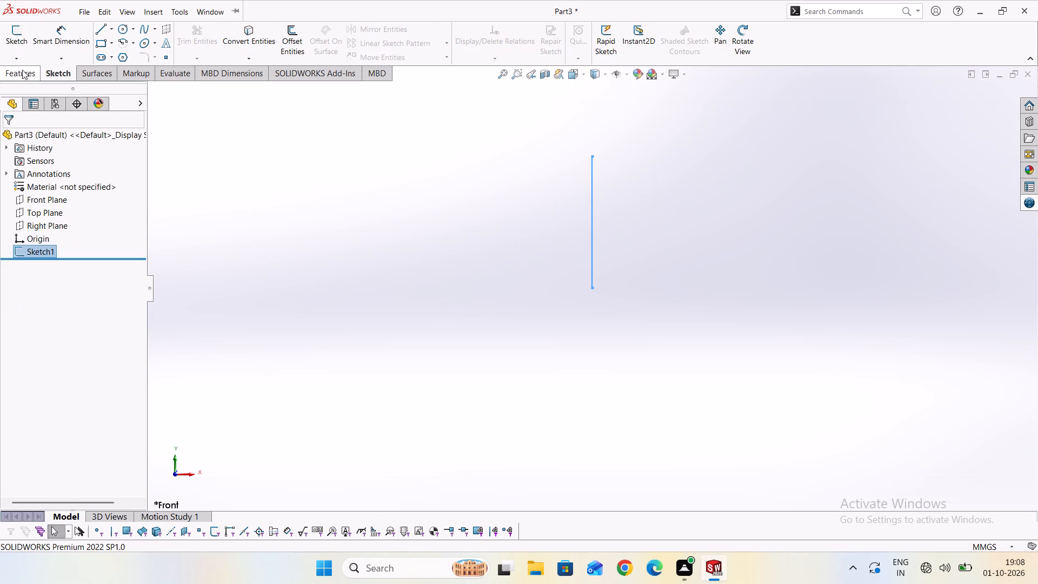
# In a new Front Plane sketch, draw a circle of about 1.9 mm radius, level with the origin and about 17 mm to its left.
pyautogui.click(22, 70)
pyautogui.click(56, 71)
pyautogui.click(51, 202)
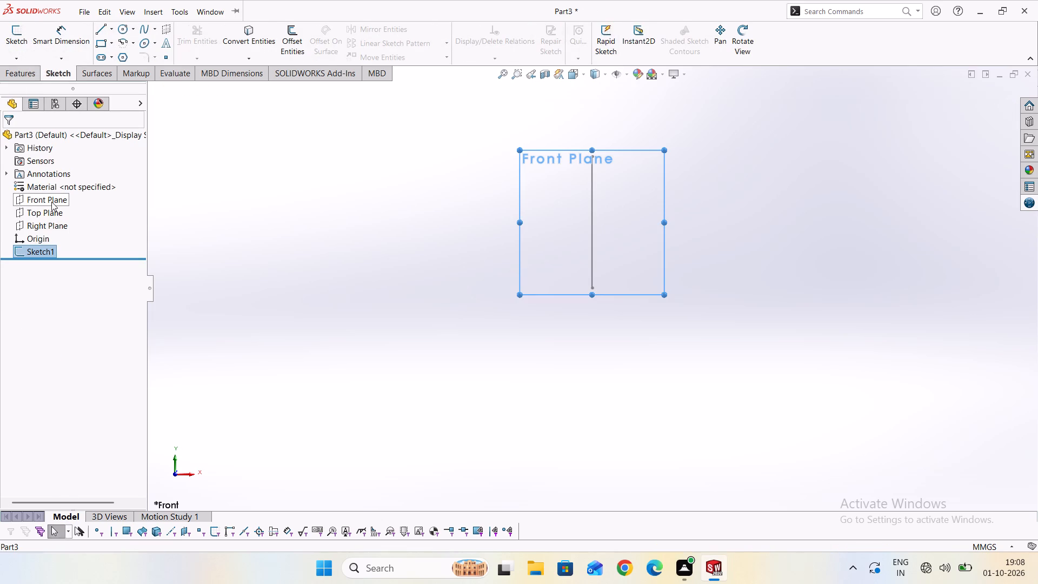
pyautogui.click(124, 30)
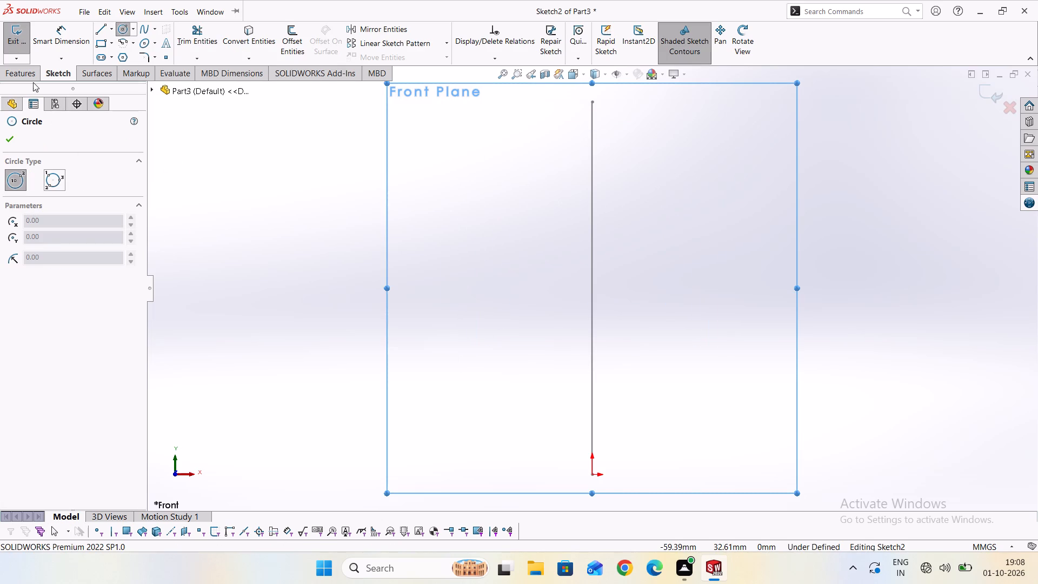
pyautogui.scroll(-2, 407, 250)
pyautogui.scroll(2, 540, 424)
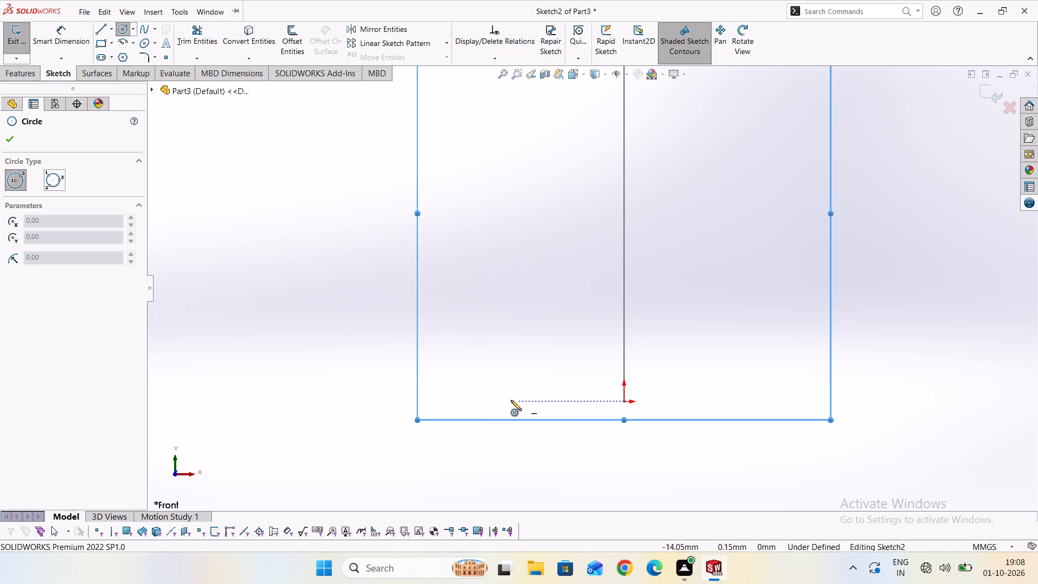
pyautogui.click(495, 402)
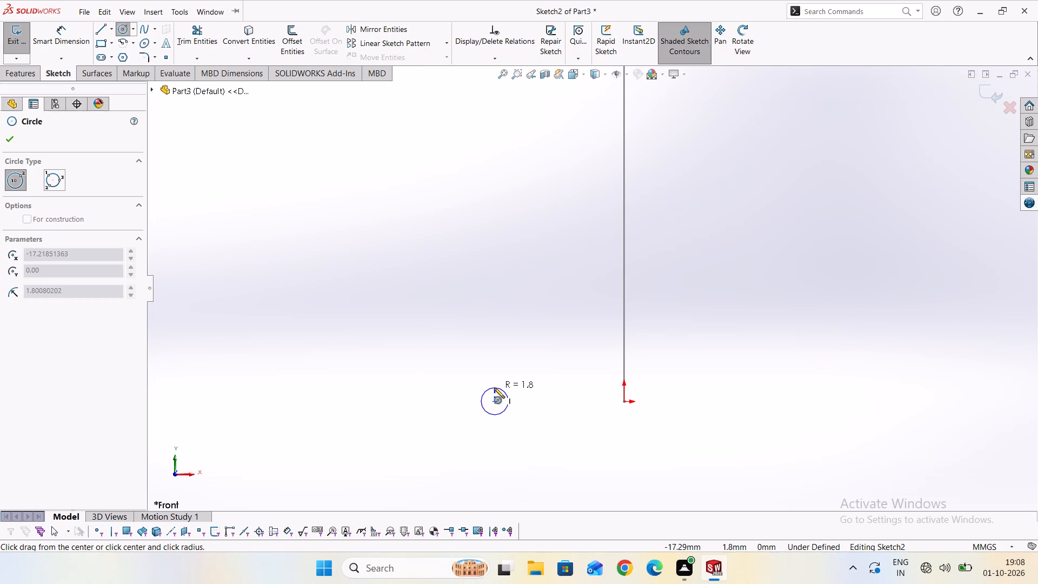
pyautogui.click(494, 387)
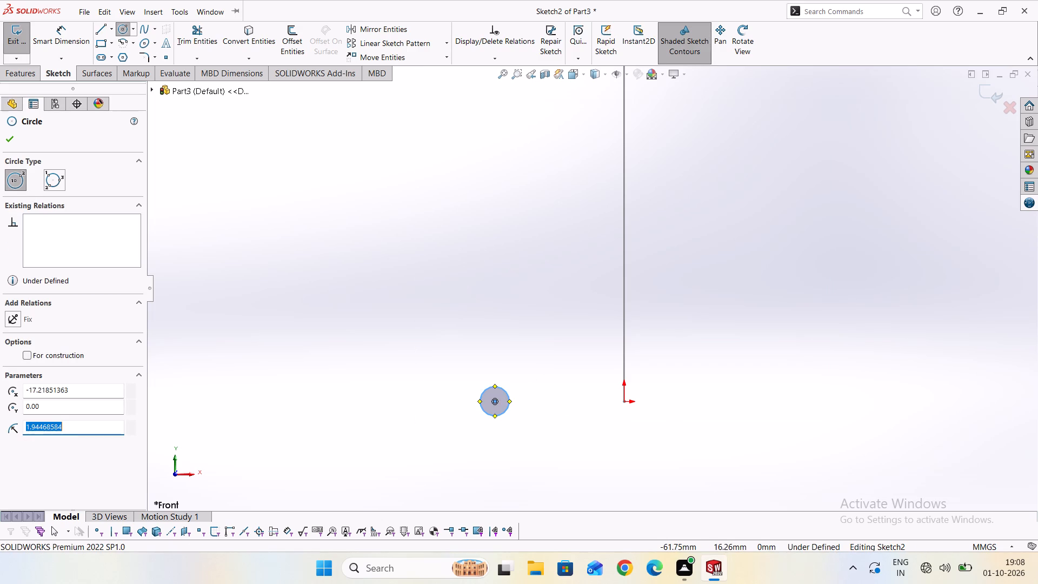
# Dimension the circle's diameter to 4 mm.
pyautogui.click(66, 42)
pyautogui.click(481, 397)
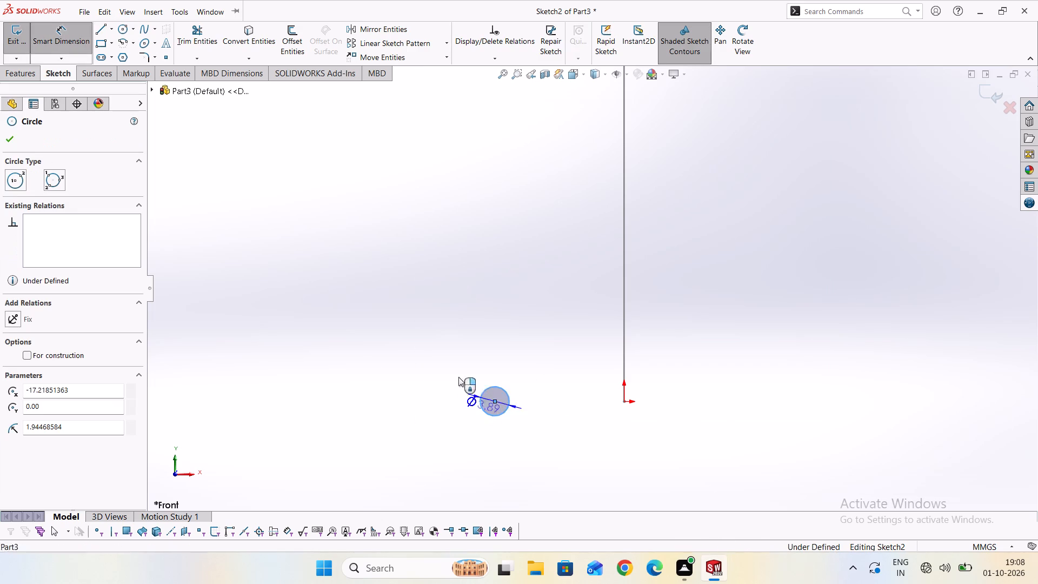
pyautogui.click(435, 351)
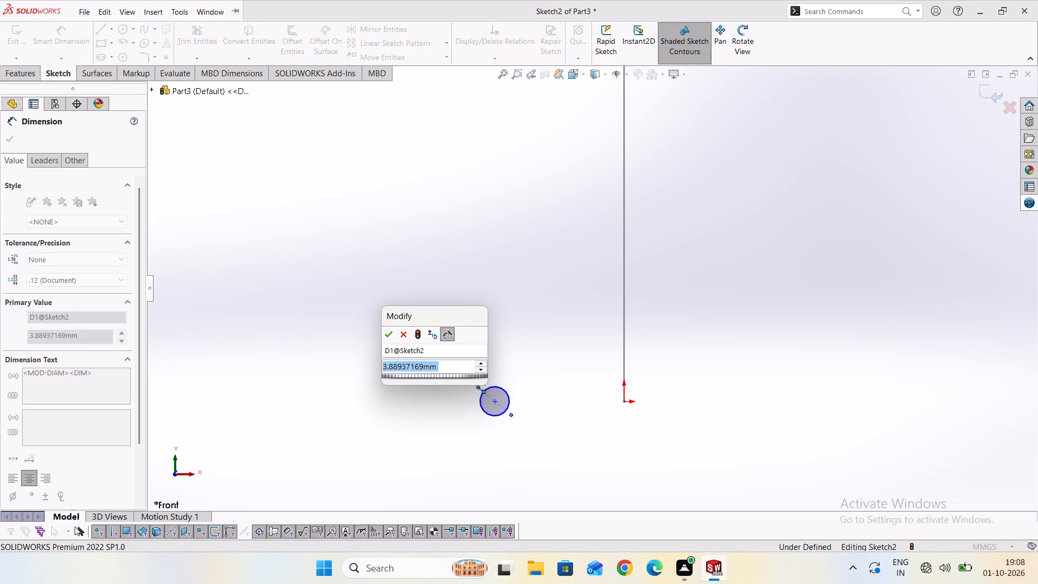
pyautogui.press('4')
pyautogui.press('Return')
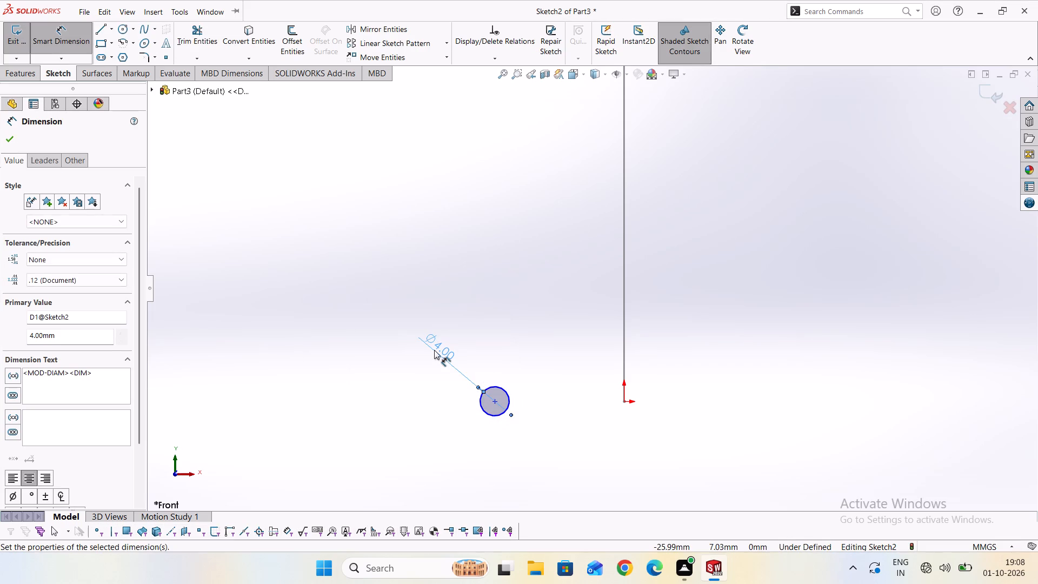
pyautogui.scroll(-2, 681, 539)
pyautogui.scroll(-1, 660, 408)
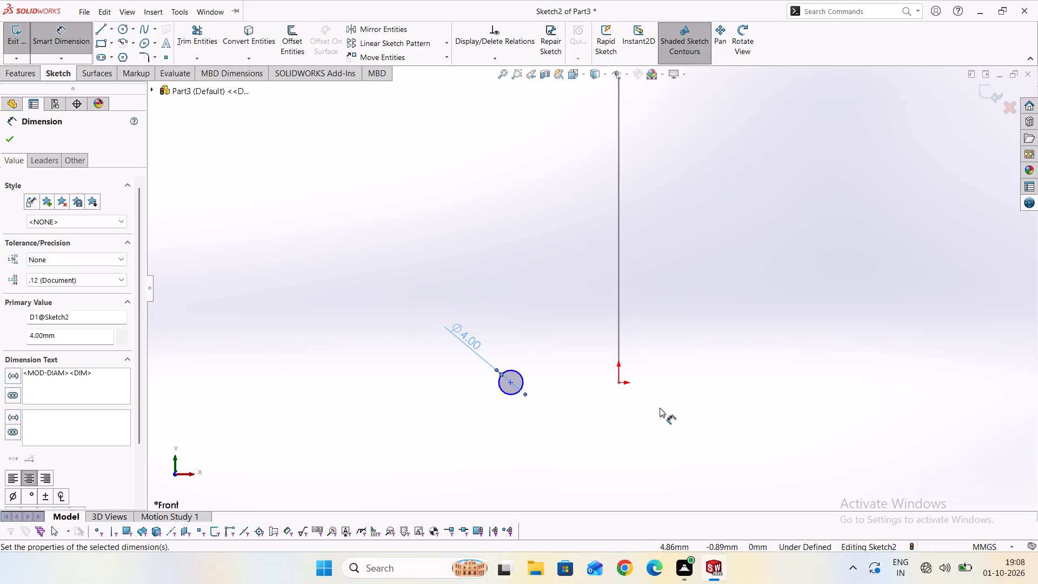
pyautogui.scroll(-2, 627, 286)
pyautogui.scroll(2, 624, 225)
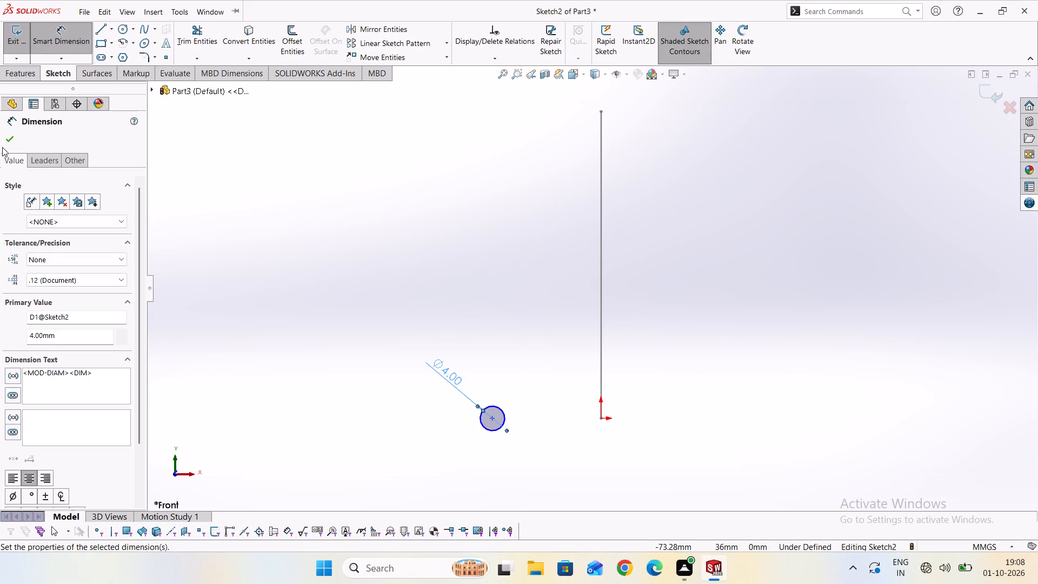
pyautogui.click(11, 140)
pyautogui.scroll(-2, 351, 321)
pyautogui.scroll(2, 559, 394)
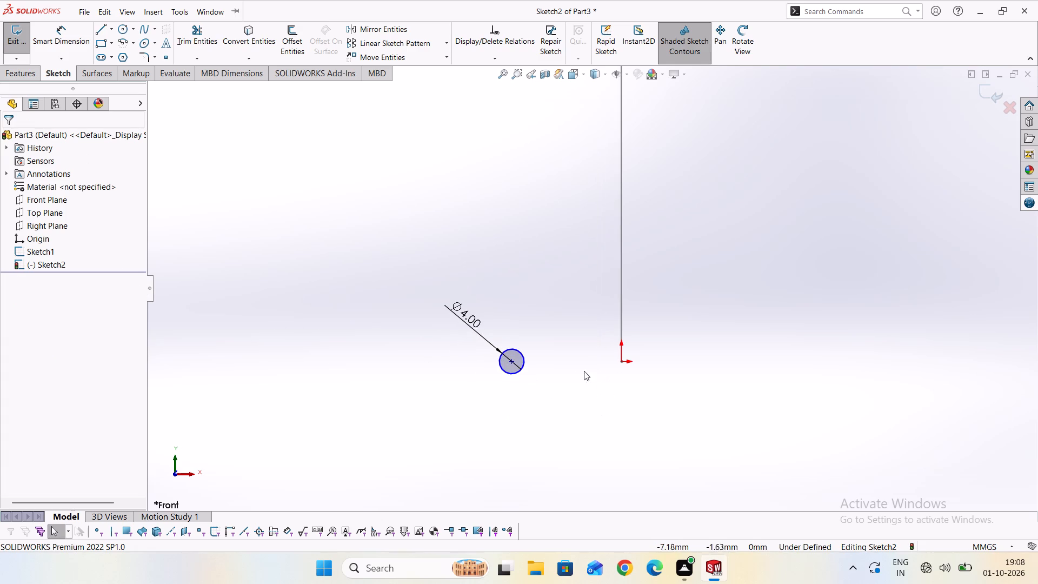
pyautogui.scroll(3, 613, 357)
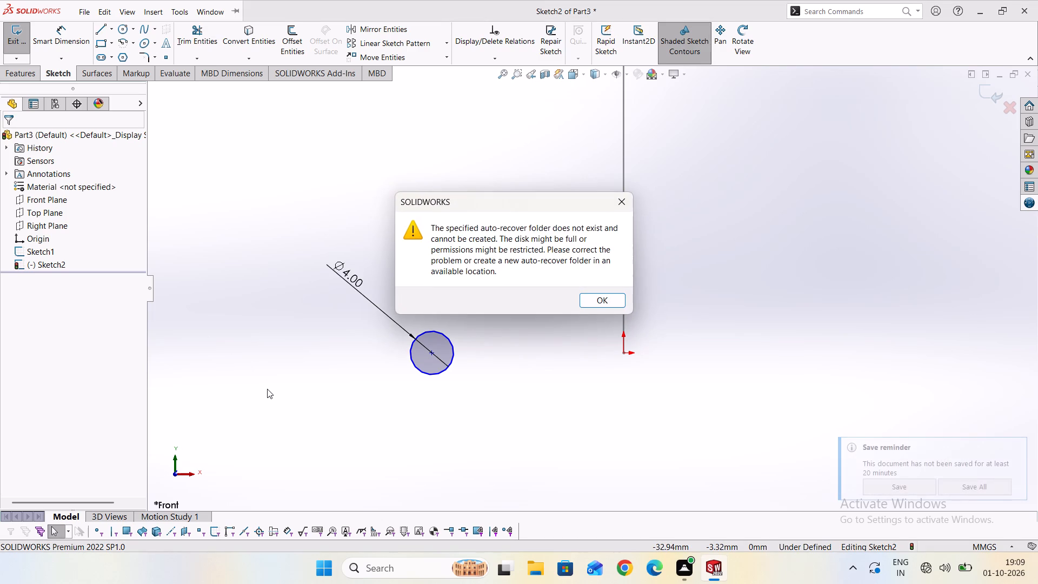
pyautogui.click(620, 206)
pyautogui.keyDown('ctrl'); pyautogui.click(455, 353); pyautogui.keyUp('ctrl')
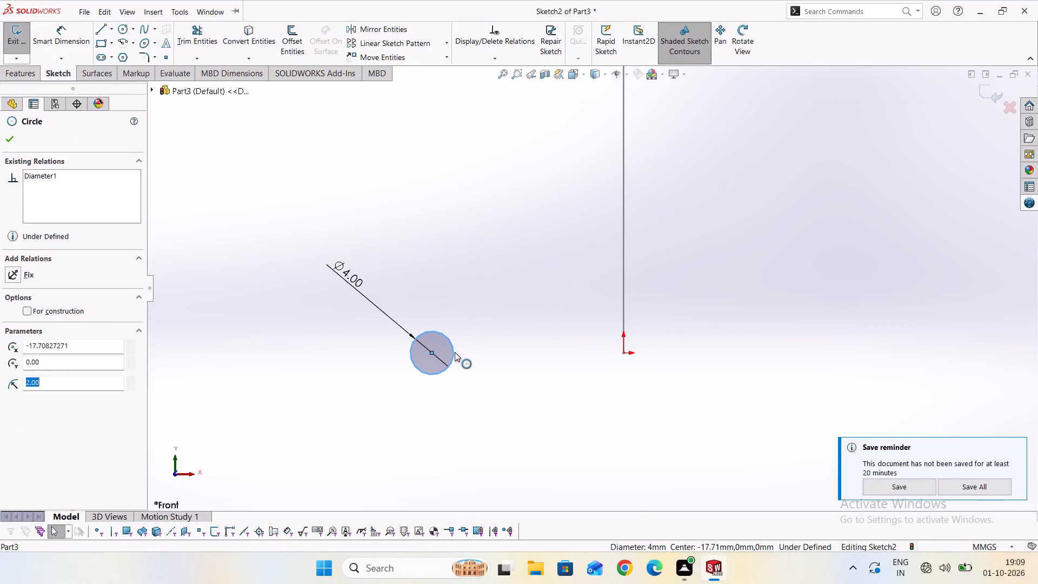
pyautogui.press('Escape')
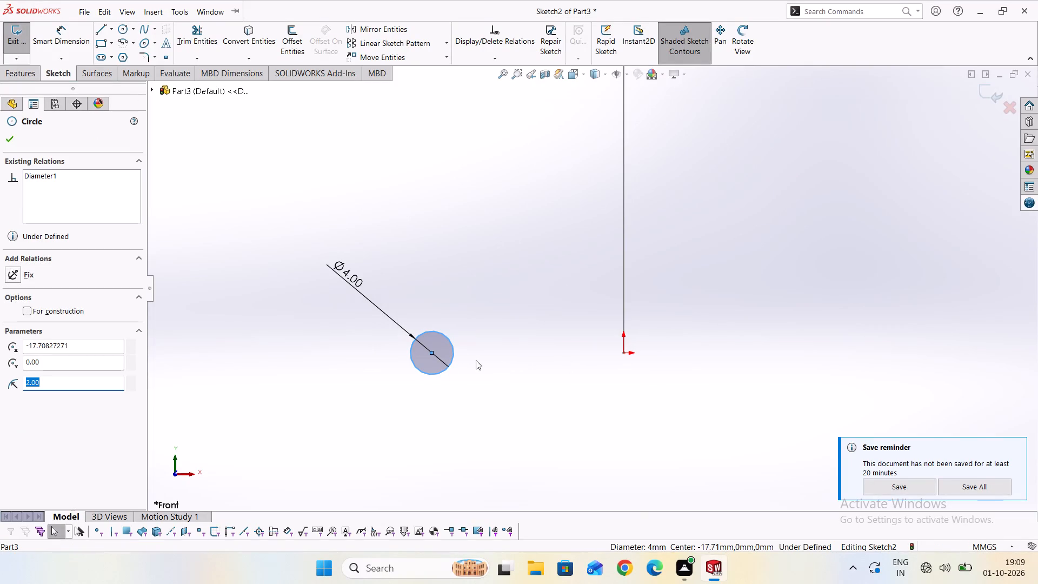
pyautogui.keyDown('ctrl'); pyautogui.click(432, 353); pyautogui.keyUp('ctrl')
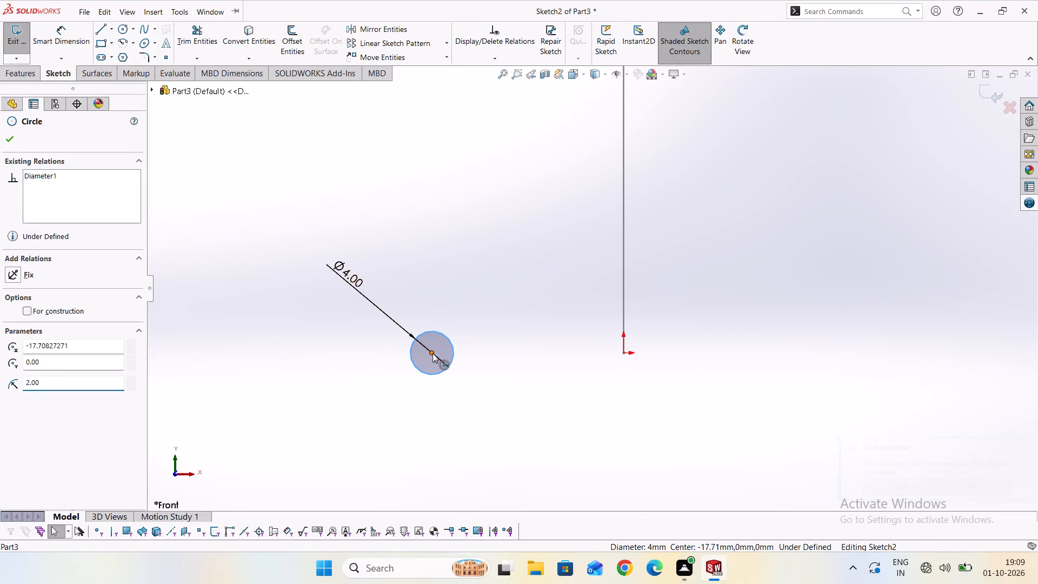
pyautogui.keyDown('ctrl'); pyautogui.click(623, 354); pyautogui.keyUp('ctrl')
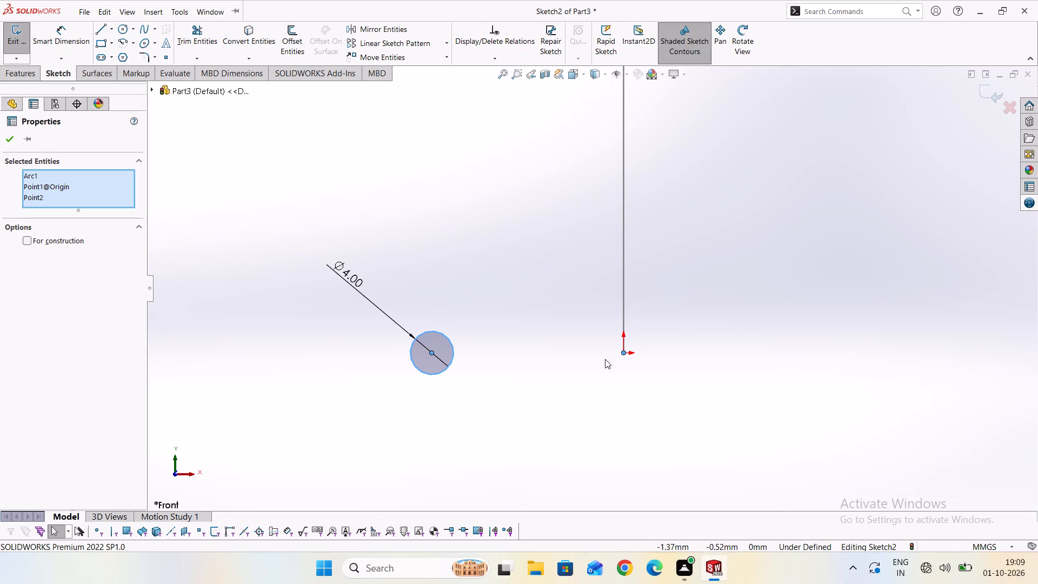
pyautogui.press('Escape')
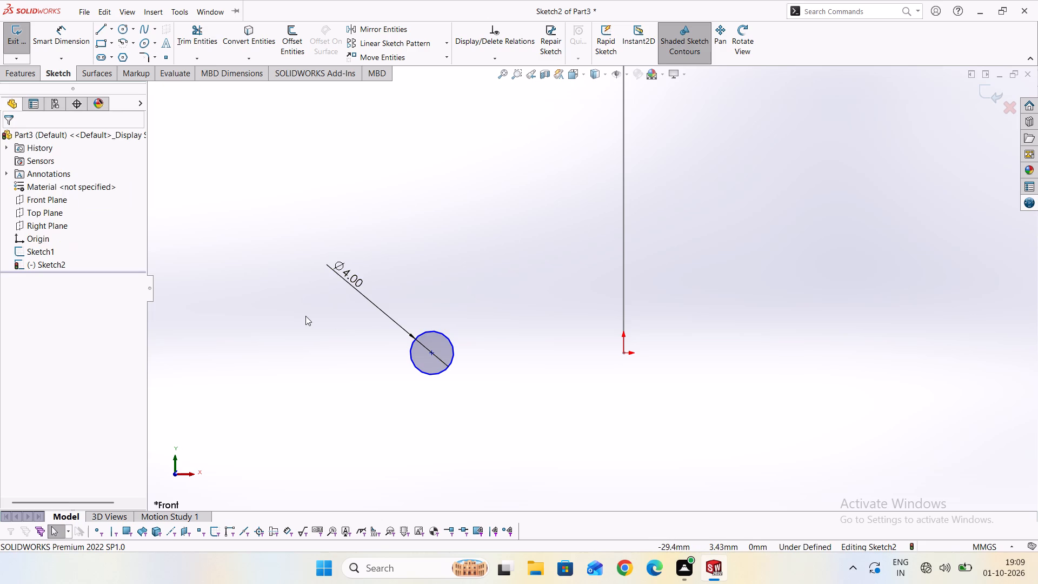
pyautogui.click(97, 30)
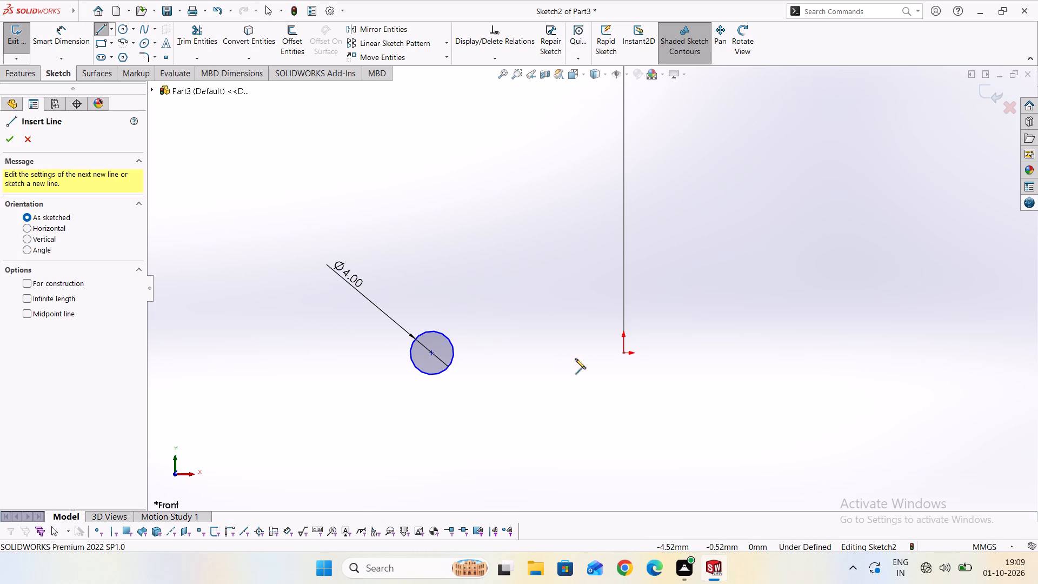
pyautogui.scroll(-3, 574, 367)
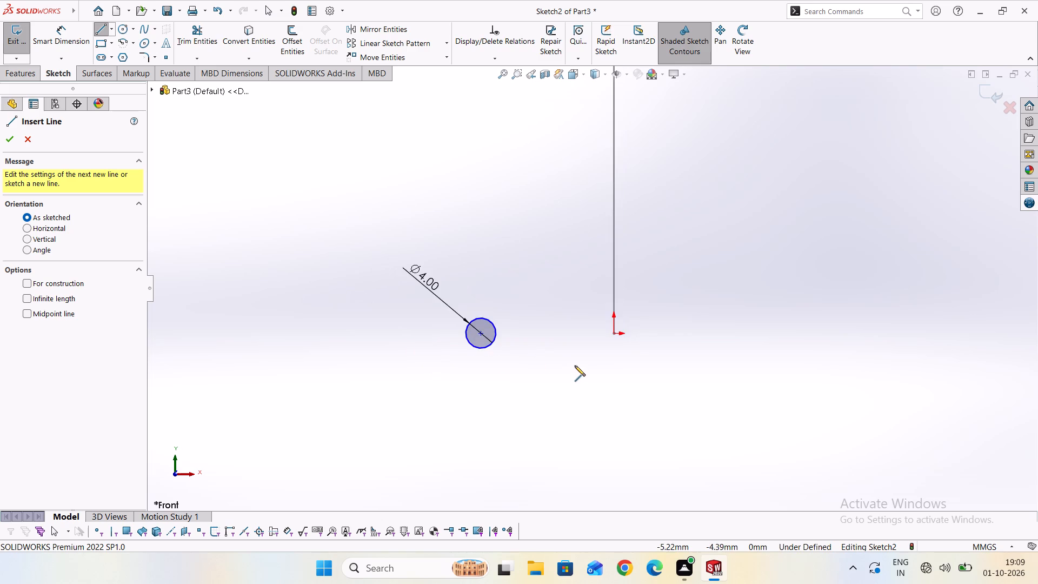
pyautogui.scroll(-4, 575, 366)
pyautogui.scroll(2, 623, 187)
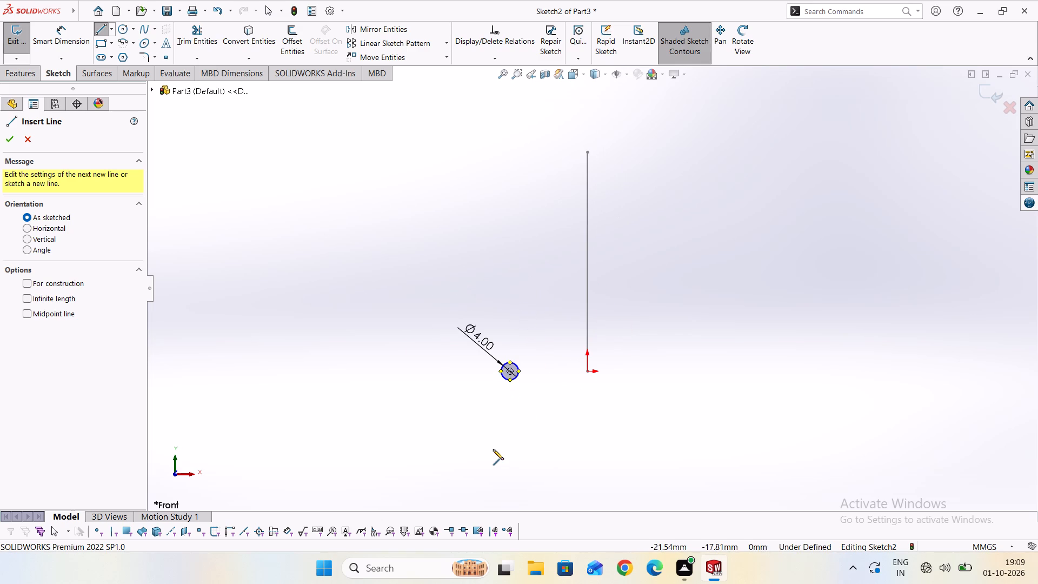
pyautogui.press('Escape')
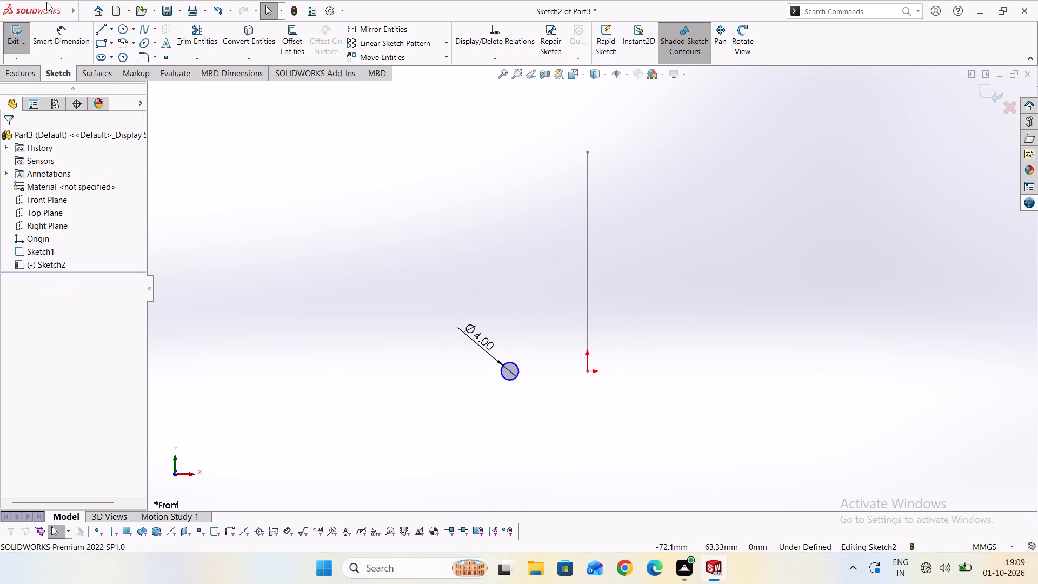
# Dimension the horizontal distance from the circle's centre to the origin as 15 mm.
pyautogui.click(57, 34)
pyautogui.click(510, 371)
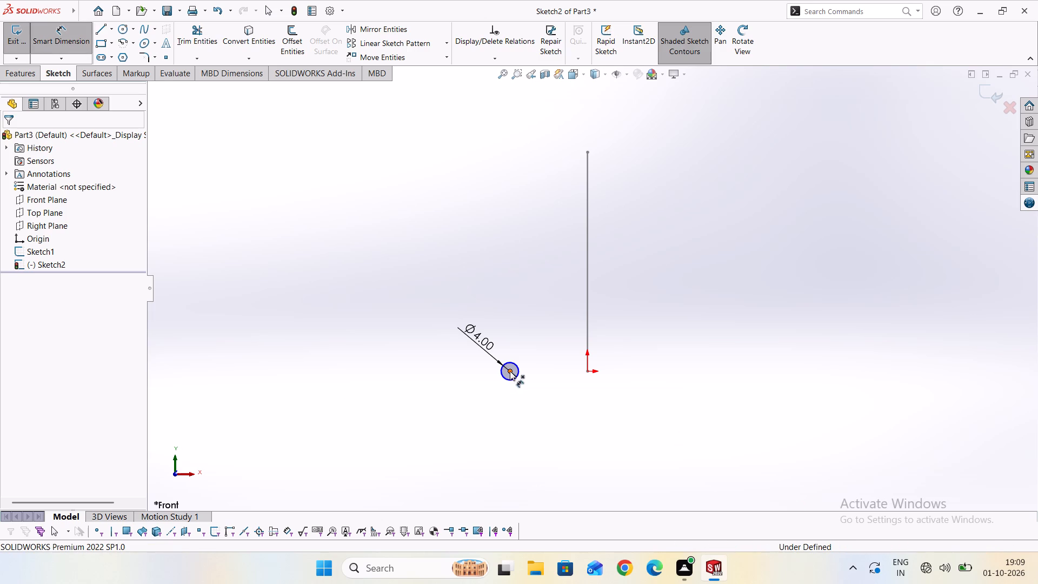
pyautogui.click(589, 370)
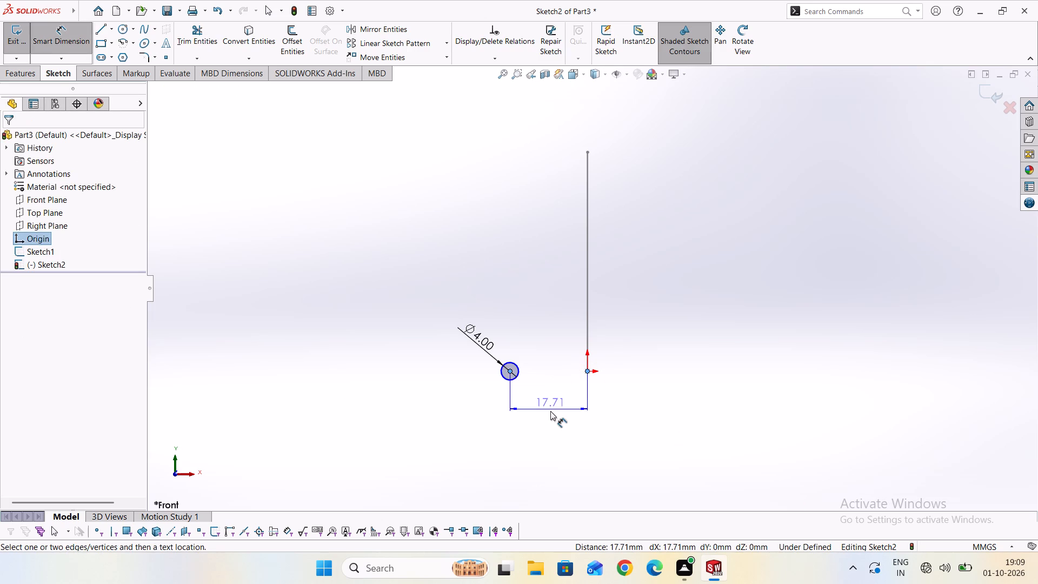
pyautogui.click(550, 414)
pyautogui.write('15')
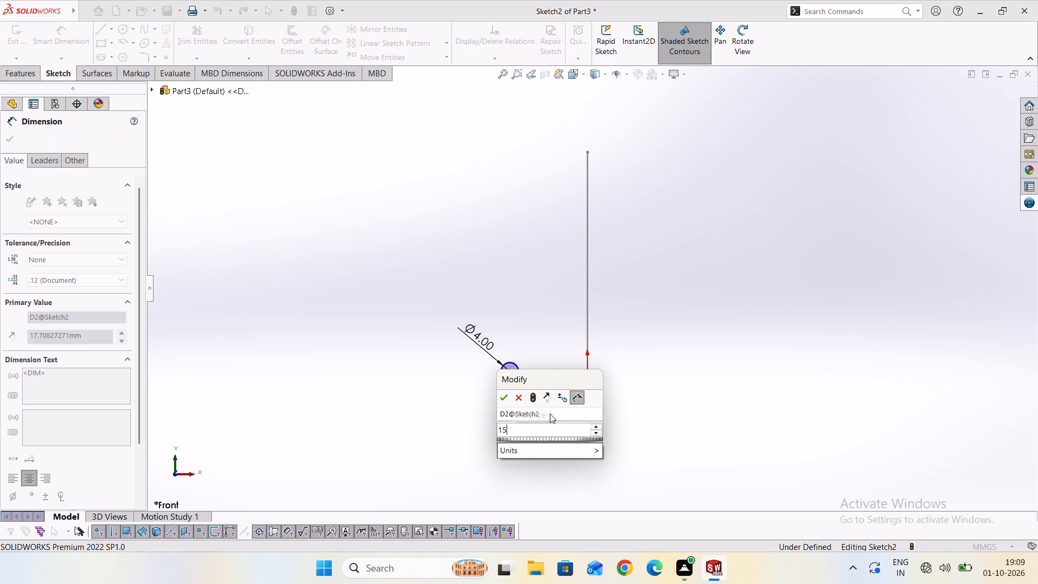
pyautogui.press('Return')
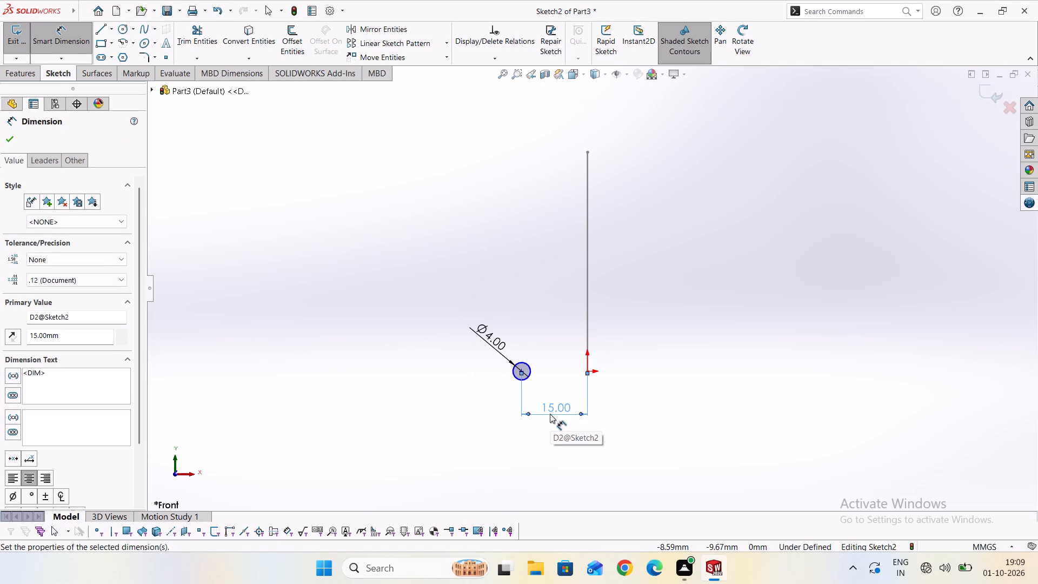
pyautogui.click(10, 141)
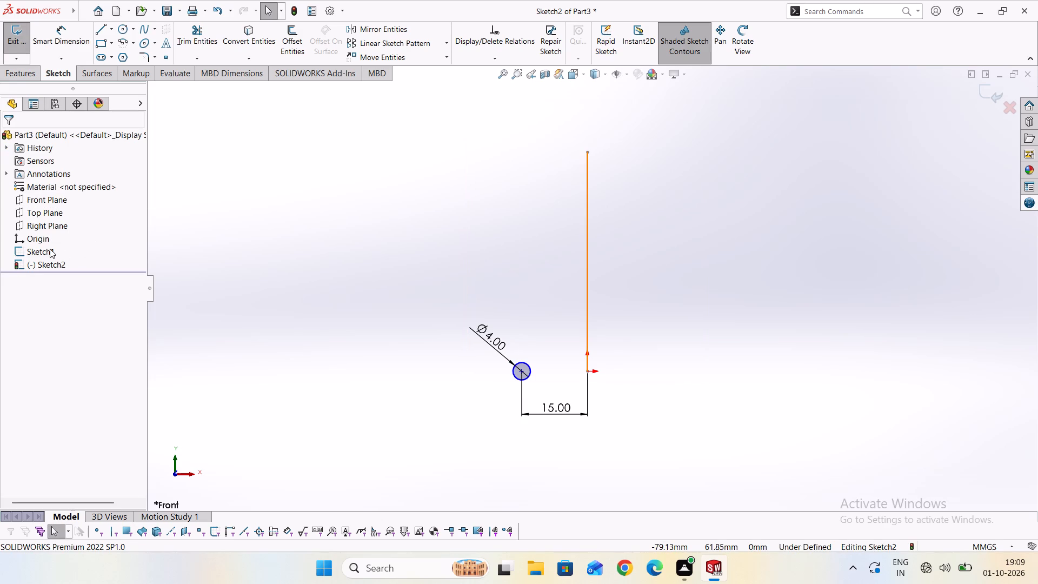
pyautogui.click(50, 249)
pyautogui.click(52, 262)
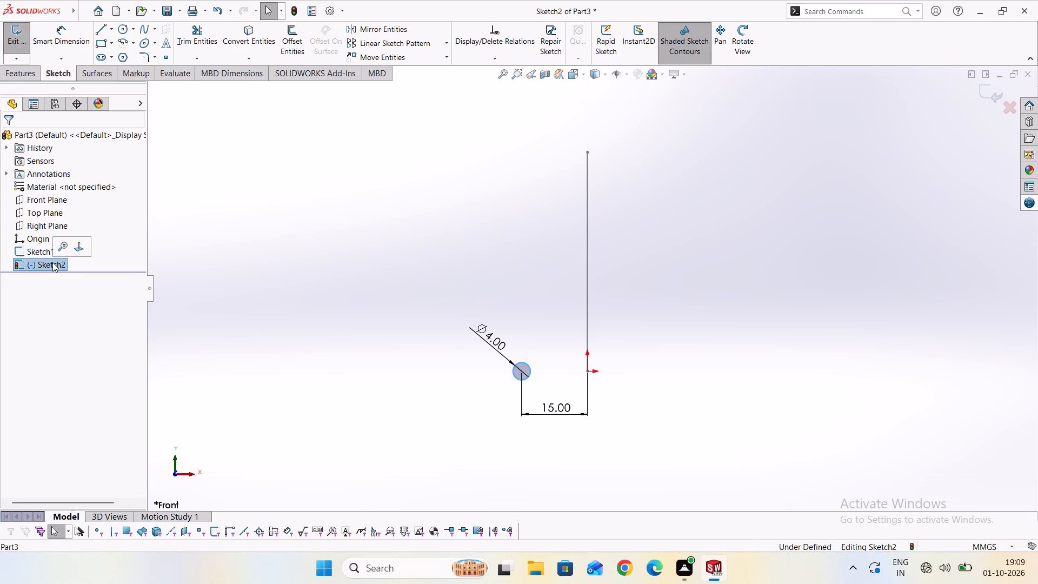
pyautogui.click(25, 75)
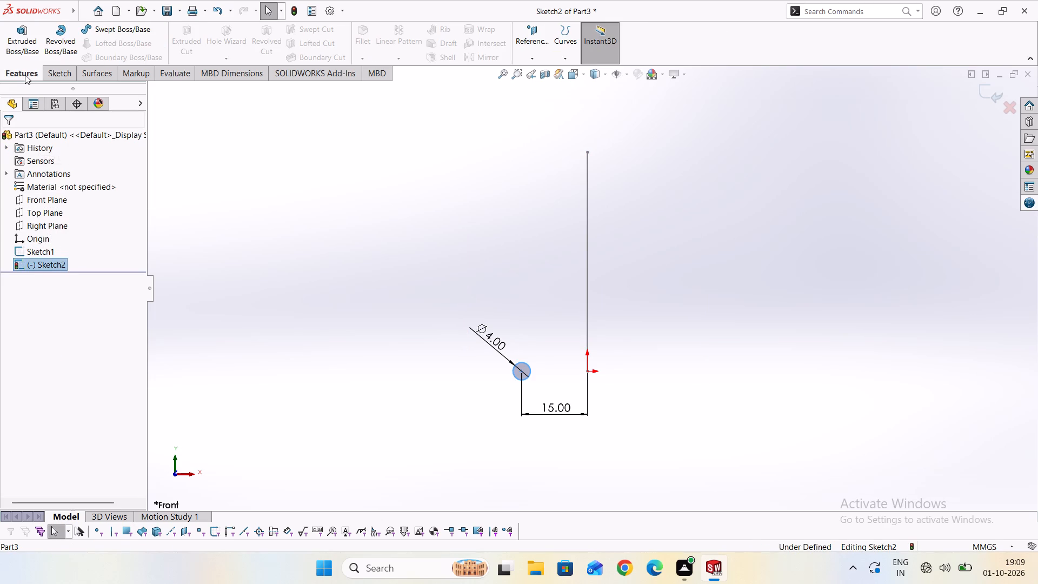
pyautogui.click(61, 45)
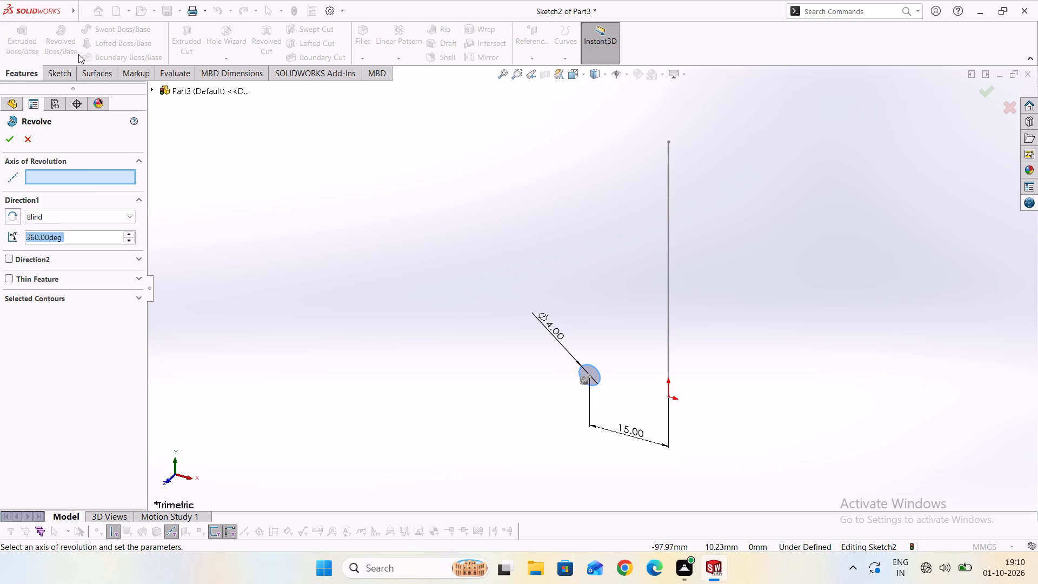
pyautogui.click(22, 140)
# Start a swept boss with the 4 mm circle as profile and the vertical line as path, using Specify Twist Value for the profile twist.
pyautogui.click(111, 27)
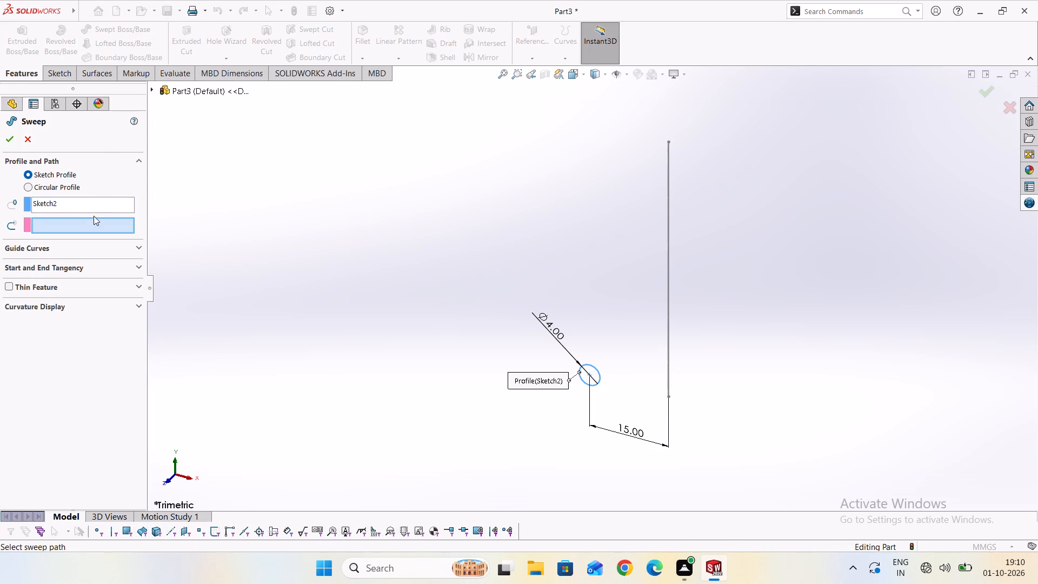
pyautogui.click(667, 320)
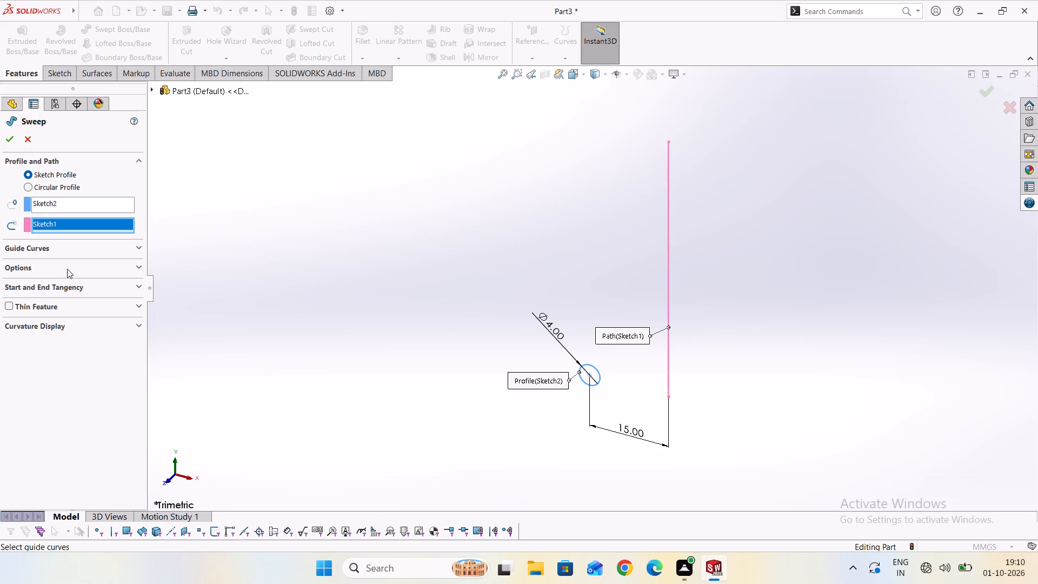
pyautogui.click(69, 268)
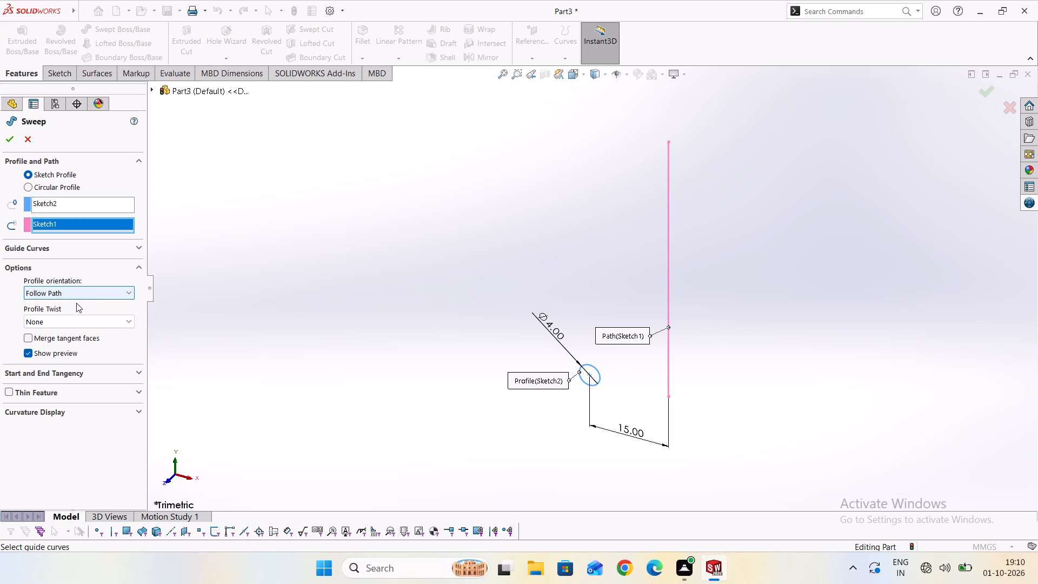
pyautogui.click(85, 321)
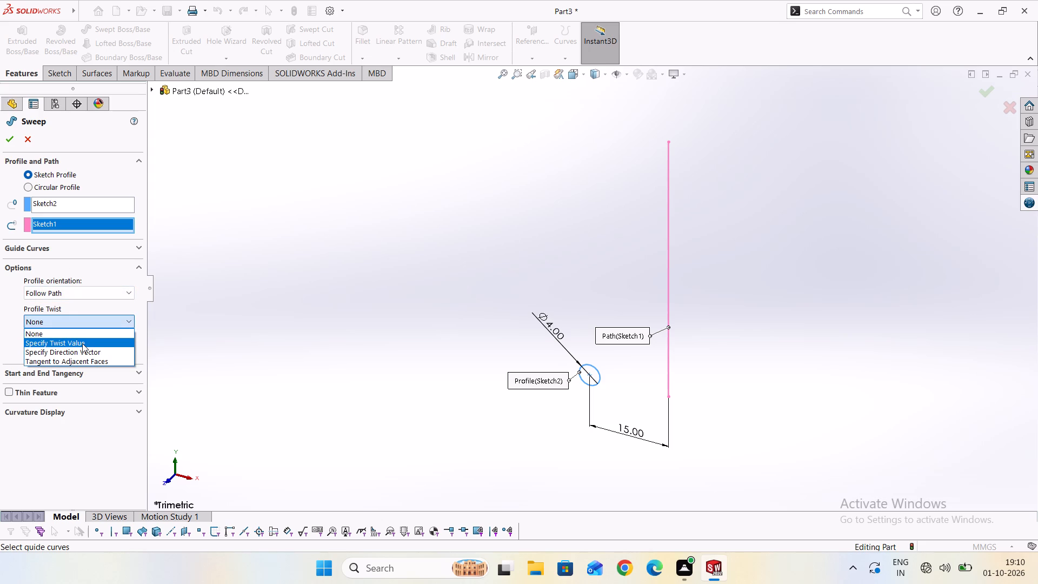
pyautogui.click(82, 343)
# Set the sweep's twist control to Revolutions with a value of 3 and complete the sweep.
pyautogui.scroll(-2, 404, 384)
pyautogui.scroll(2, 655, 377)
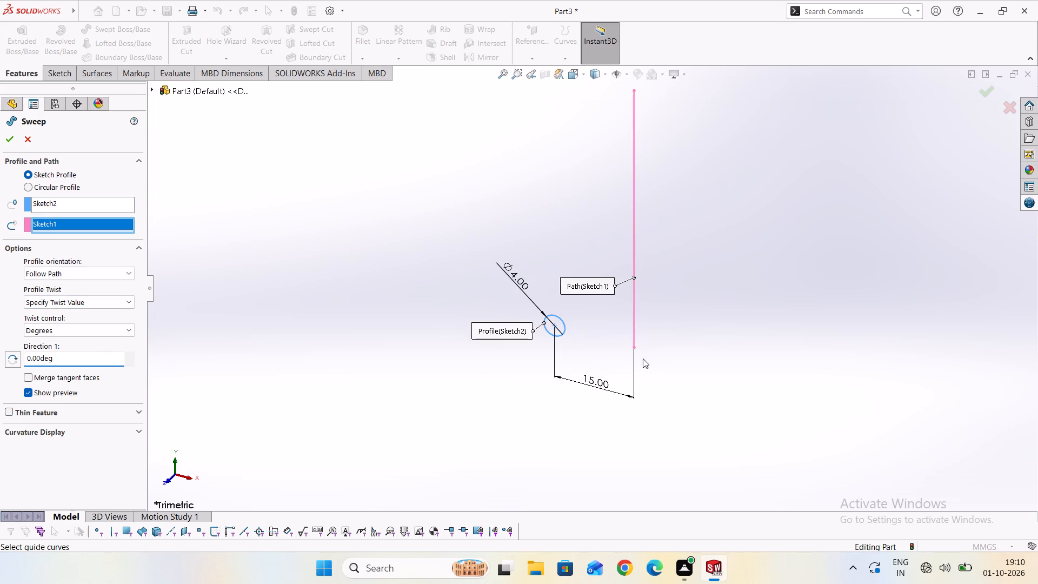
pyautogui.scroll(7, 630, 271)
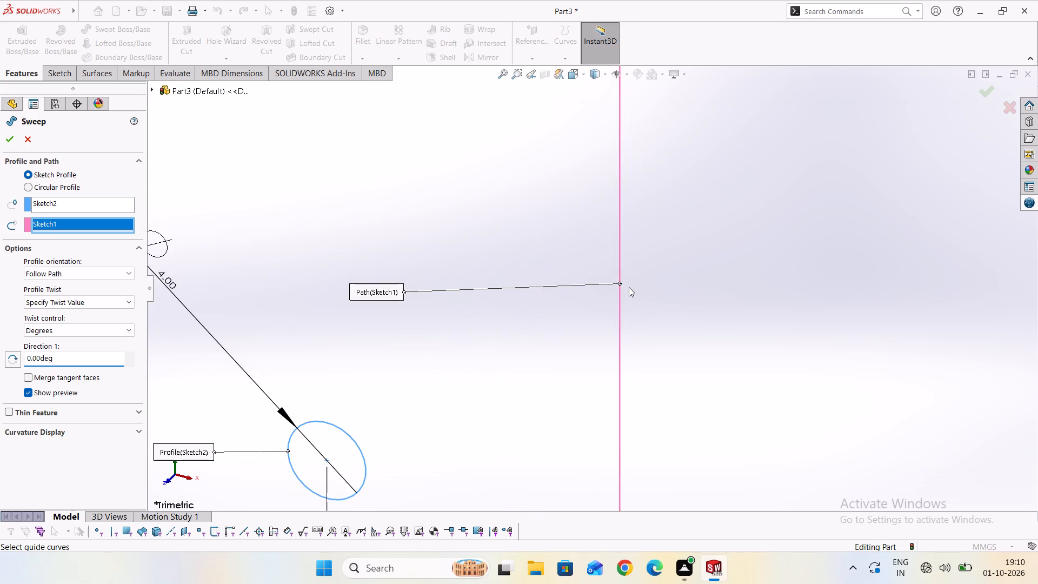
pyautogui.scroll(-9, 629, 287)
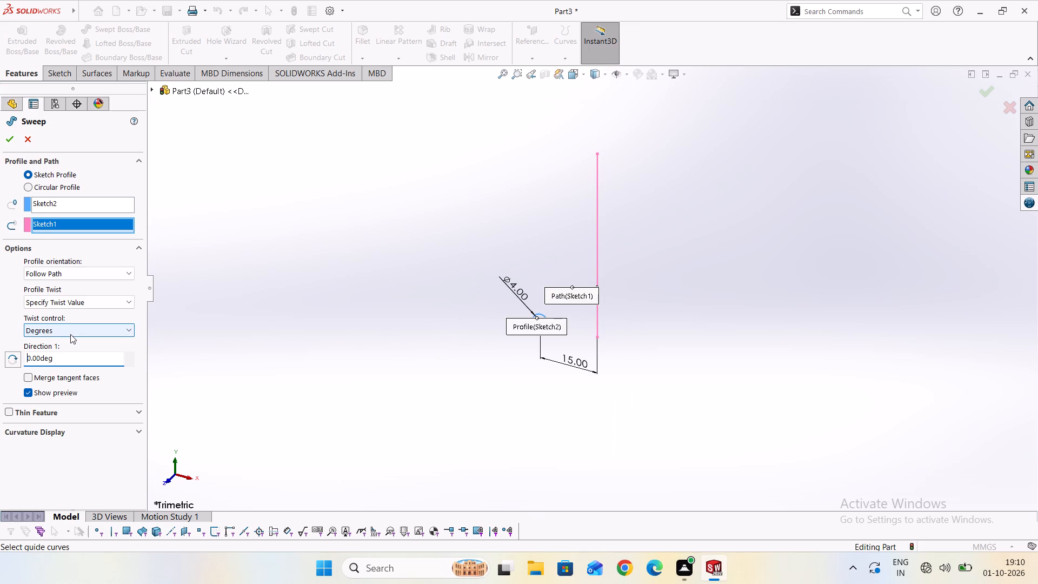
pyautogui.click(83, 331)
pyautogui.click(60, 364)
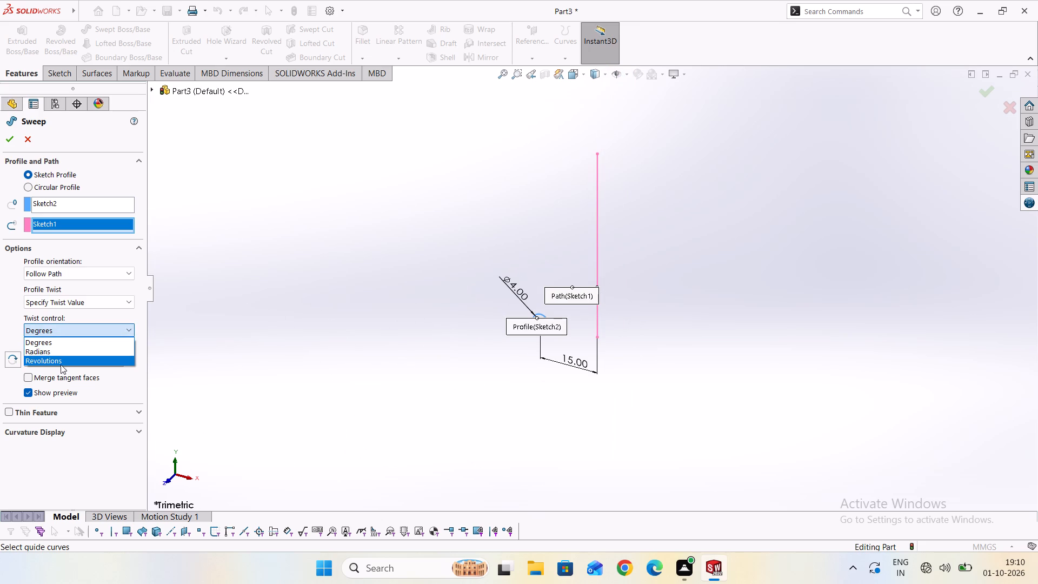
pyautogui.click(71, 361)
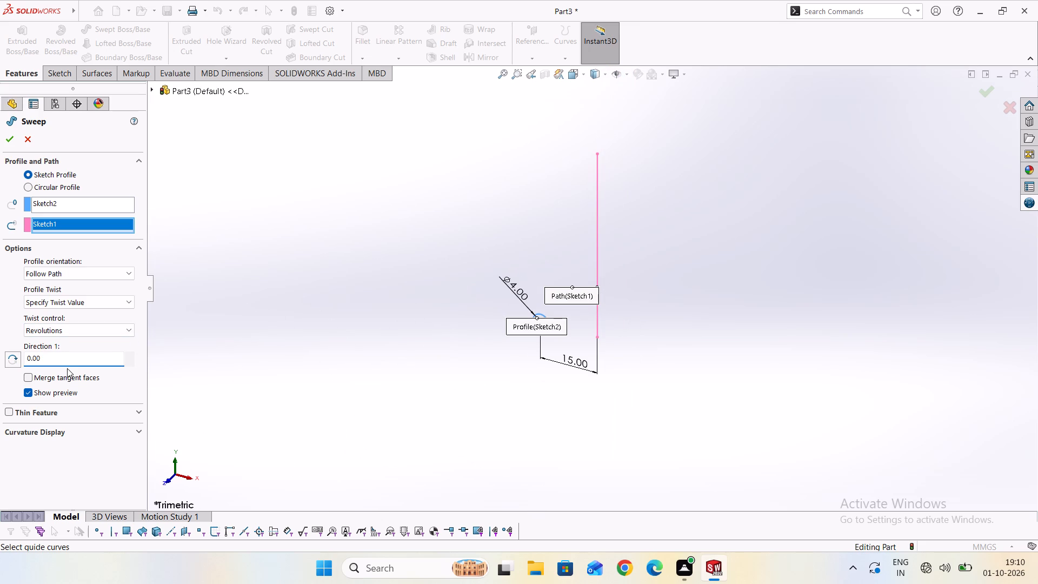
pyautogui.press('BackSpace')
pyautogui.press('BackSpace')
pyautogui.press('BackSpace')
pyautogui.press('BackSpace')
pyautogui.press('3')
pyautogui.press('Return')
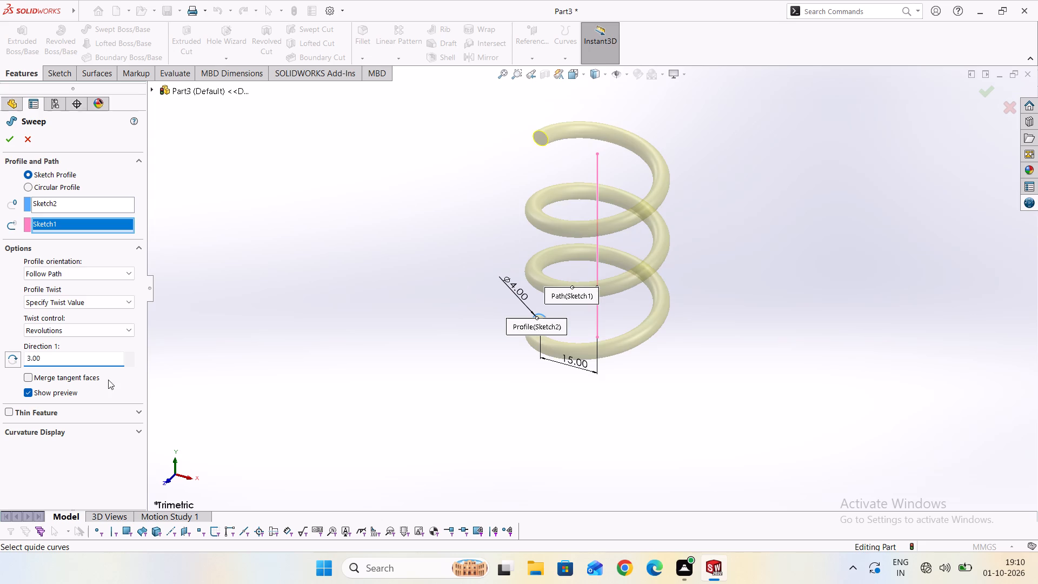
pyautogui.scroll(-1, 191, 451)
pyautogui.moveTo(317, 338); pyautogui.dragTo(515, 415, button='middle')
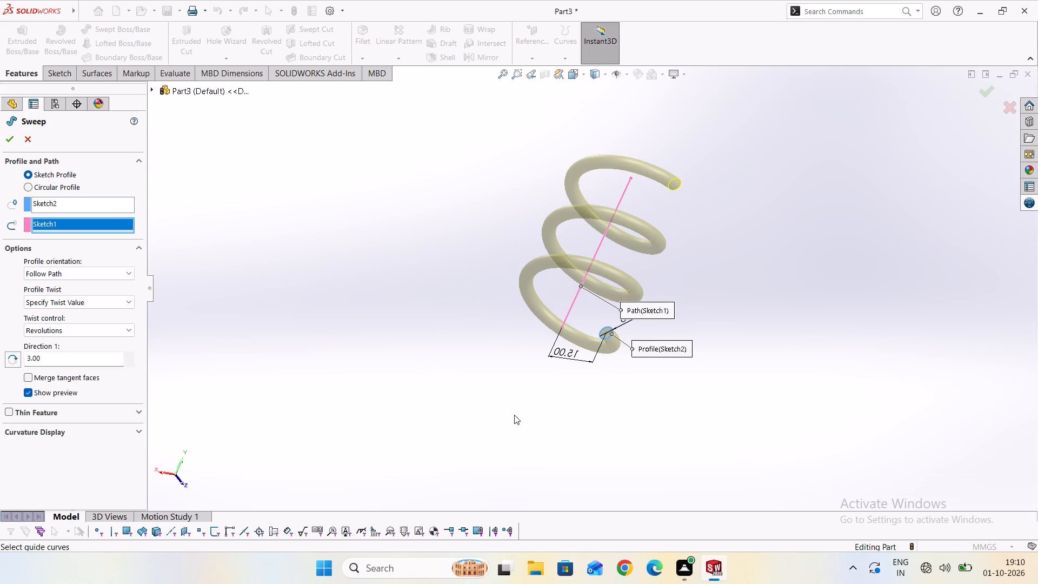
pyautogui.click(11, 141)
# Examine the swept coil from several angles, including the circular end face of the wire.
pyautogui.moveTo(386, 364); pyautogui.dragTo(647, 276, button='middle')
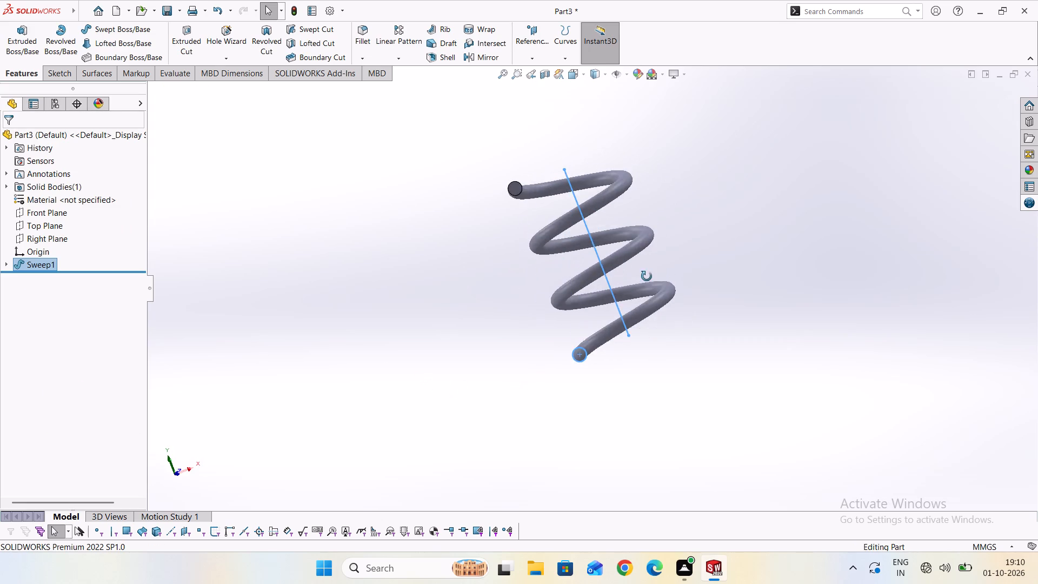
pyautogui.moveTo(647, 276); pyautogui.dragTo(647, 275, button='middle')
pyautogui.scroll(4, 552, 241)
pyautogui.moveTo(538, 227); pyautogui.dragTo(430, 400, button='middle')
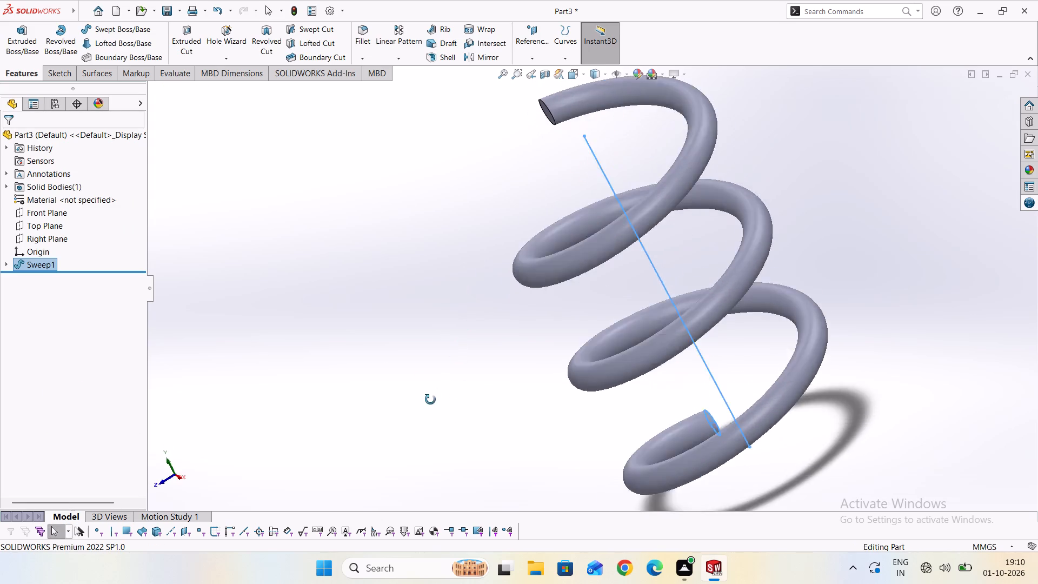
pyautogui.moveTo(430, 400); pyautogui.dragTo(714, 377, button='middle')
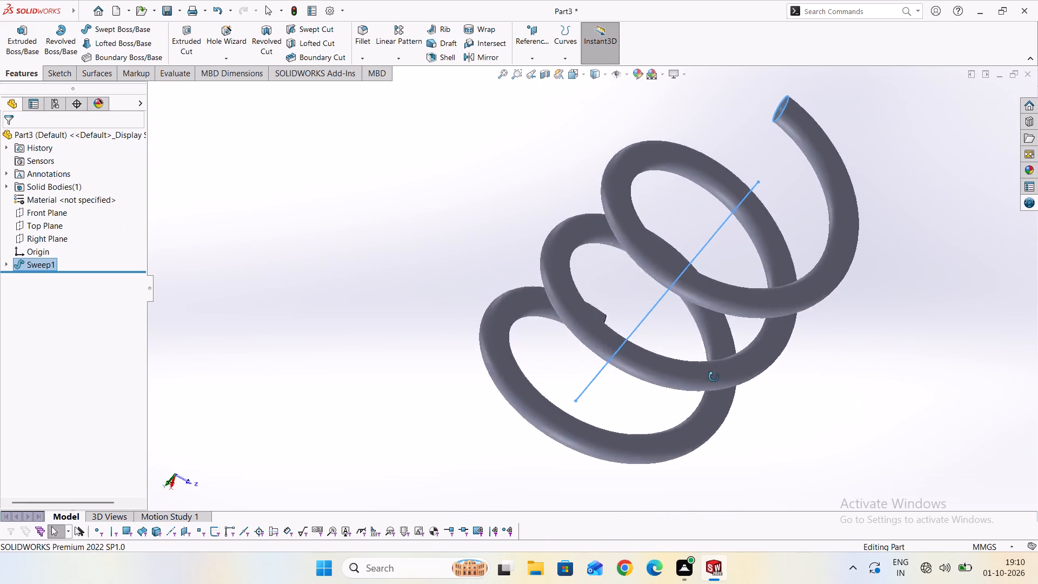
pyautogui.moveTo(714, 377); pyautogui.dragTo(430, 373, button='middle')
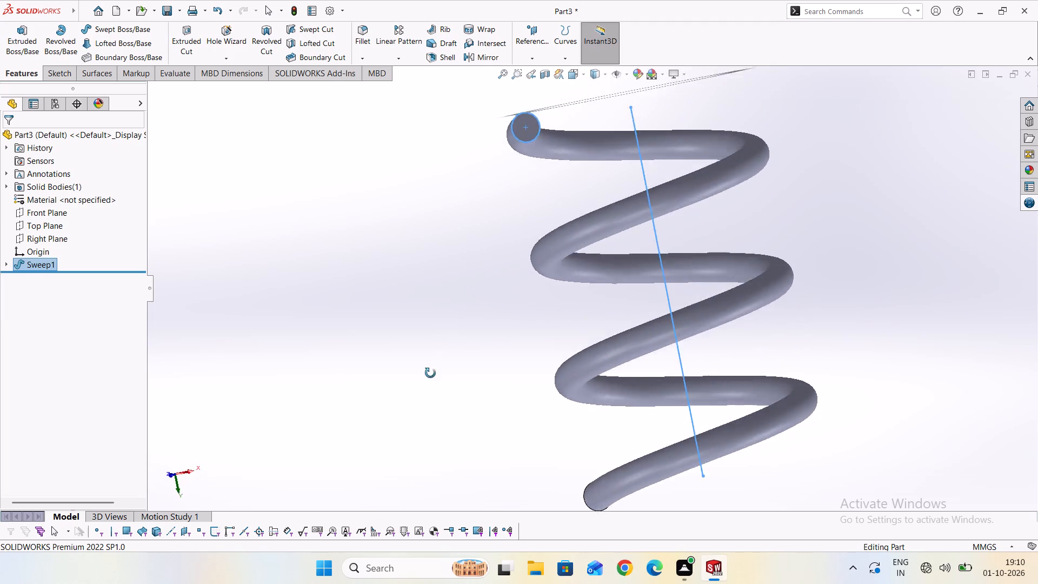
pyautogui.moveTo(430, 373); pyautogui.dragTo(447, 514, button='middle')
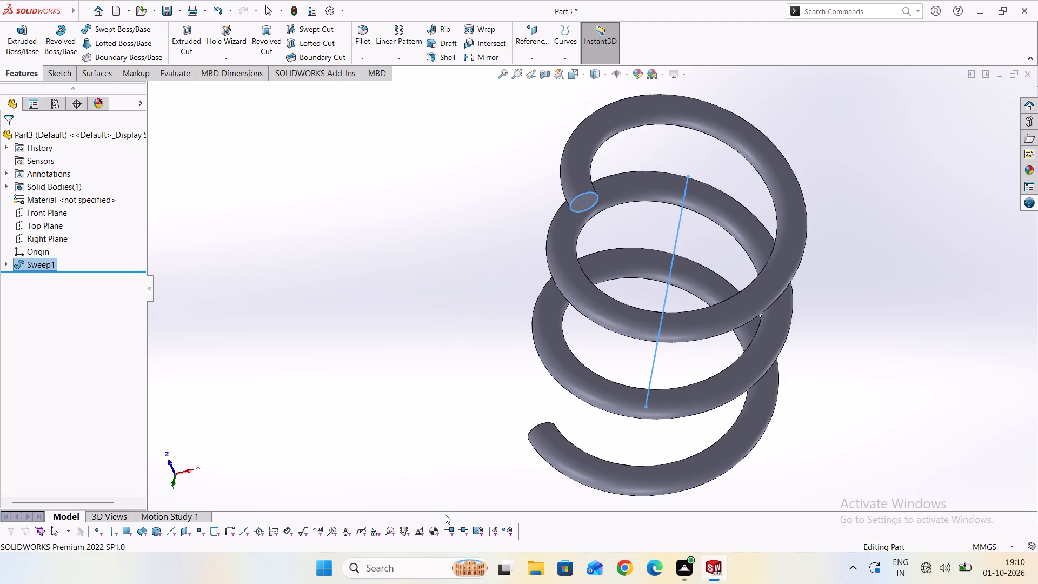
pyautogui.scroll(6, 591, 203)
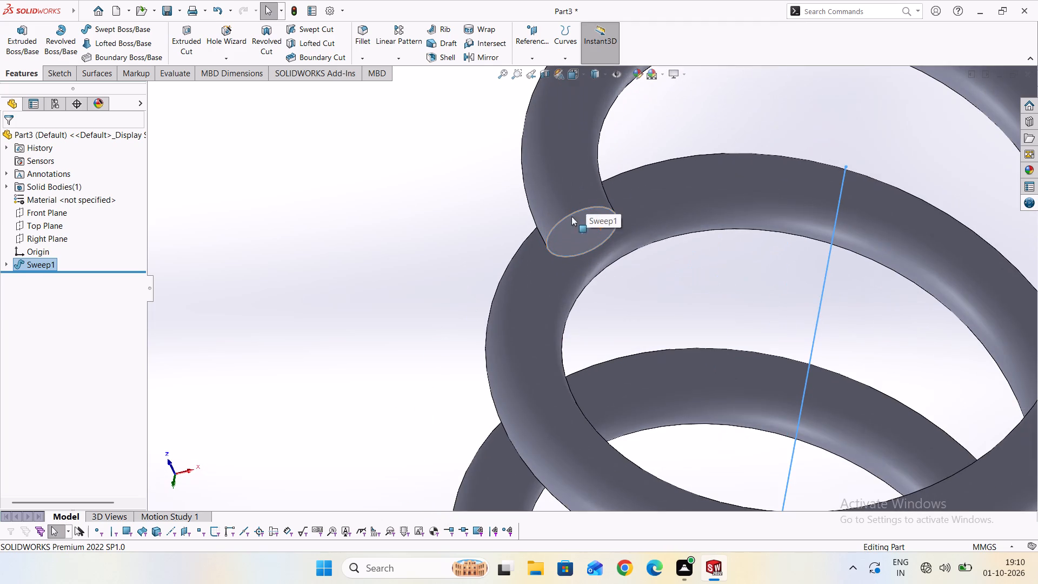
pyautogui.moveTo(580, 236); pyautogui.dragTo(575, 159, button='middle')
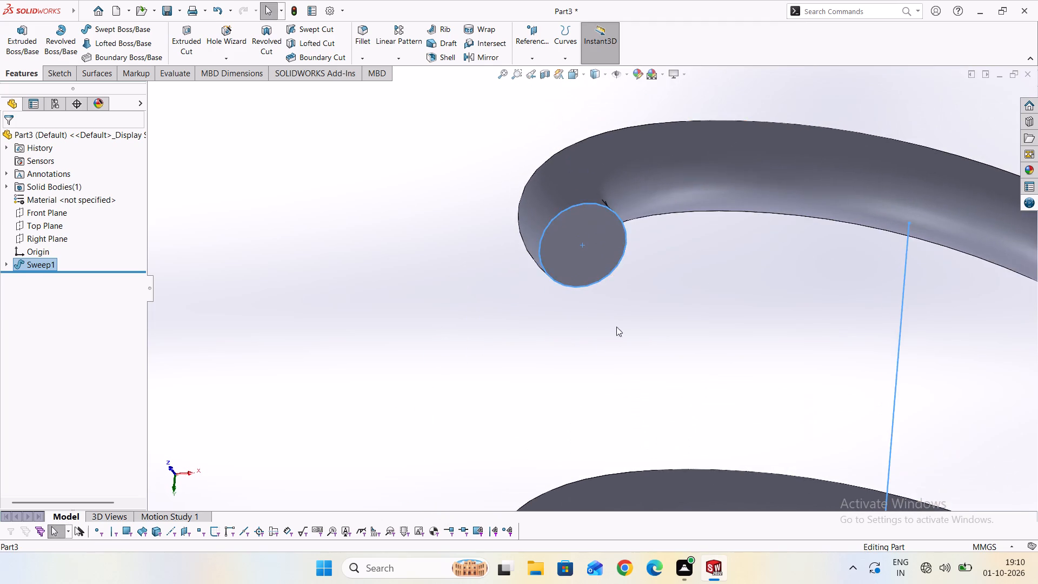
pyautogui.moveTo(619, 338); pyautogui.dragTo(601, 315, button='middle')
pyautogui.scroll(2, 436, 180)
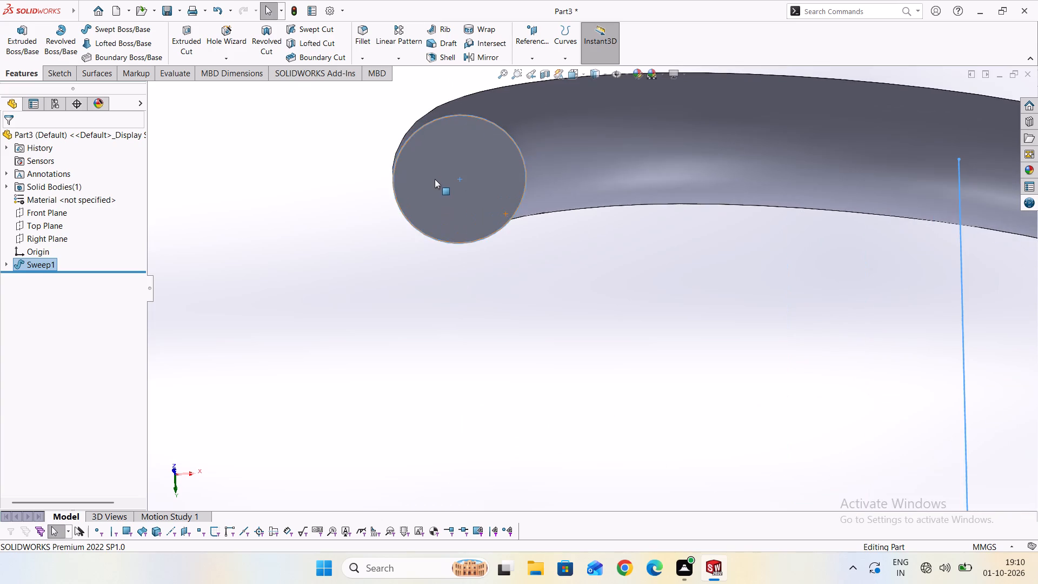
pyautogui.scroll(-3, 449, 227)
pyautogui.scroll(-5, 454, 310)
pyautogui.scroll(-2, 509, 308)
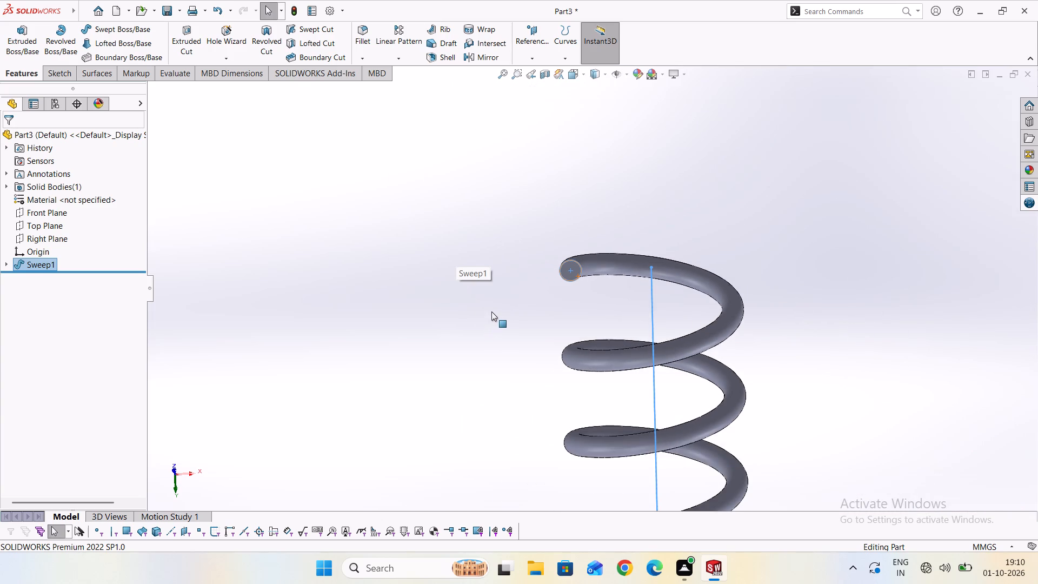
pyautogui.moveTo(491, 311); pyautogui.dragTo(507, 330, button='middle')
pyautogui.scroll(-2, 504, 337)
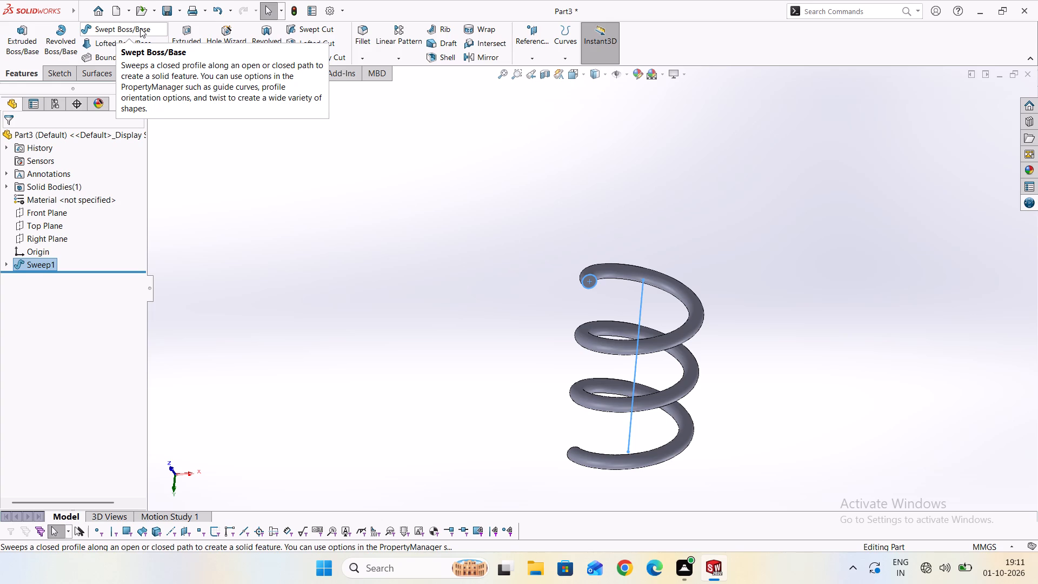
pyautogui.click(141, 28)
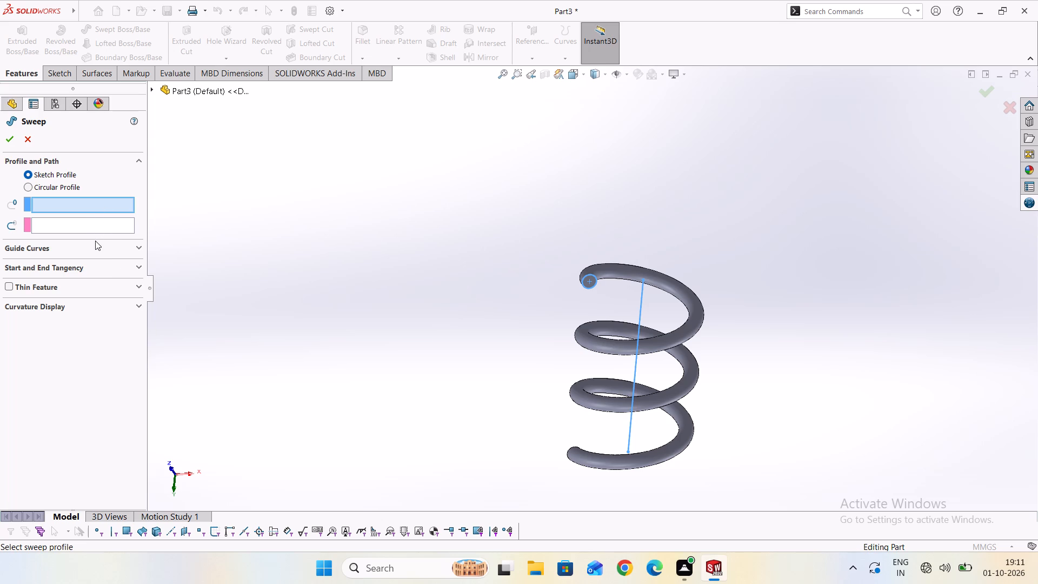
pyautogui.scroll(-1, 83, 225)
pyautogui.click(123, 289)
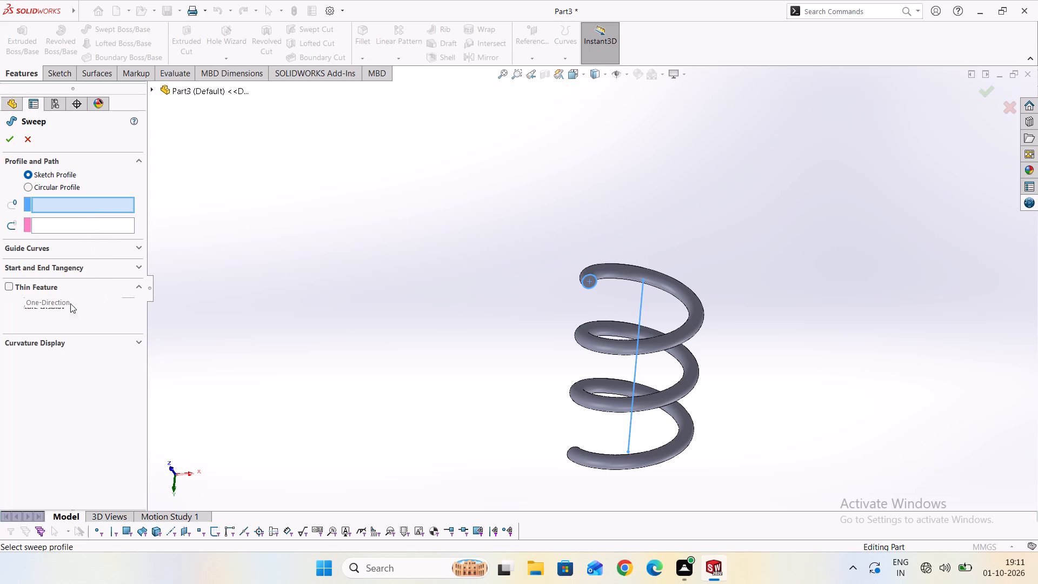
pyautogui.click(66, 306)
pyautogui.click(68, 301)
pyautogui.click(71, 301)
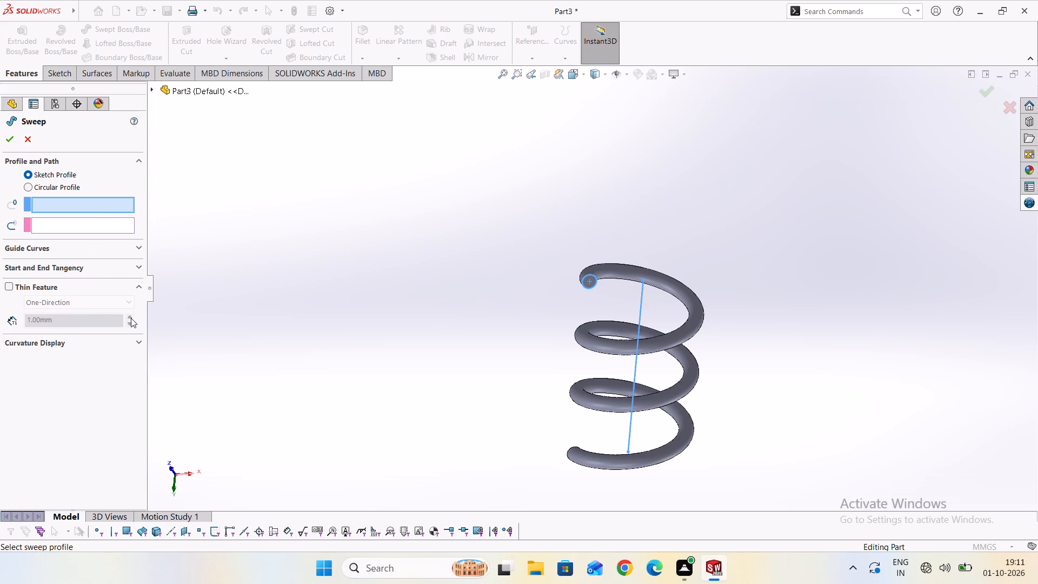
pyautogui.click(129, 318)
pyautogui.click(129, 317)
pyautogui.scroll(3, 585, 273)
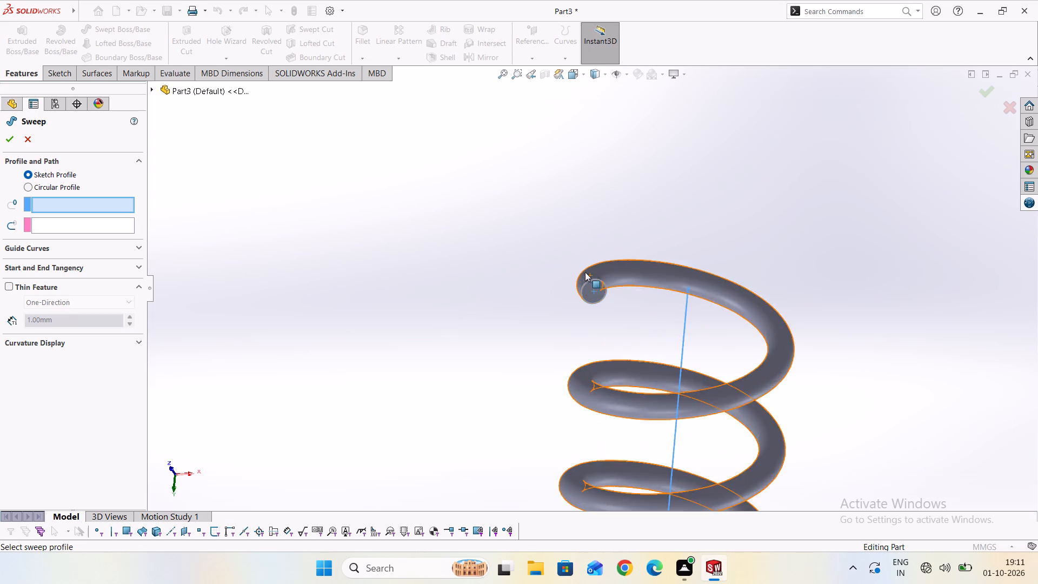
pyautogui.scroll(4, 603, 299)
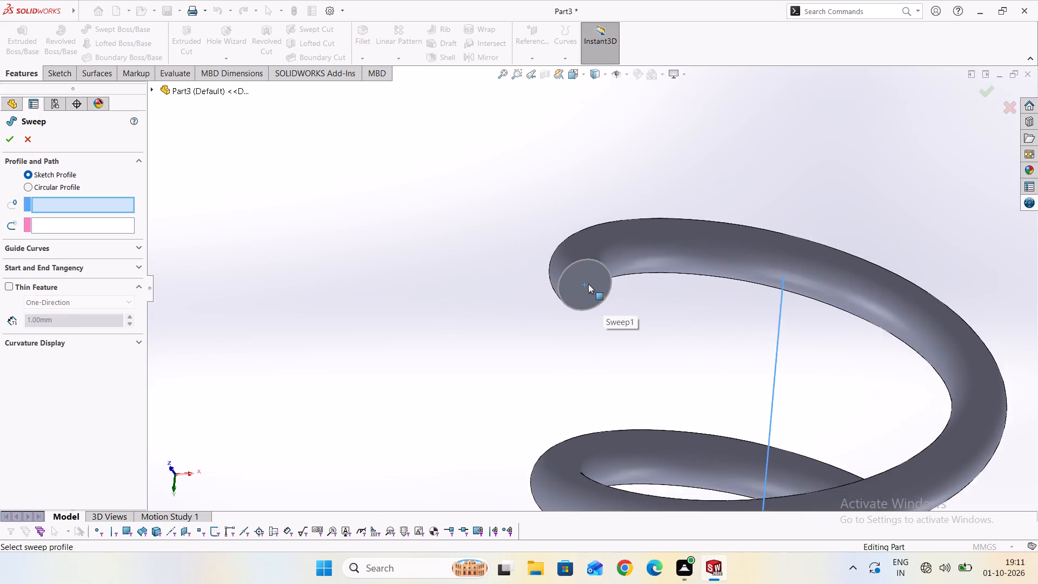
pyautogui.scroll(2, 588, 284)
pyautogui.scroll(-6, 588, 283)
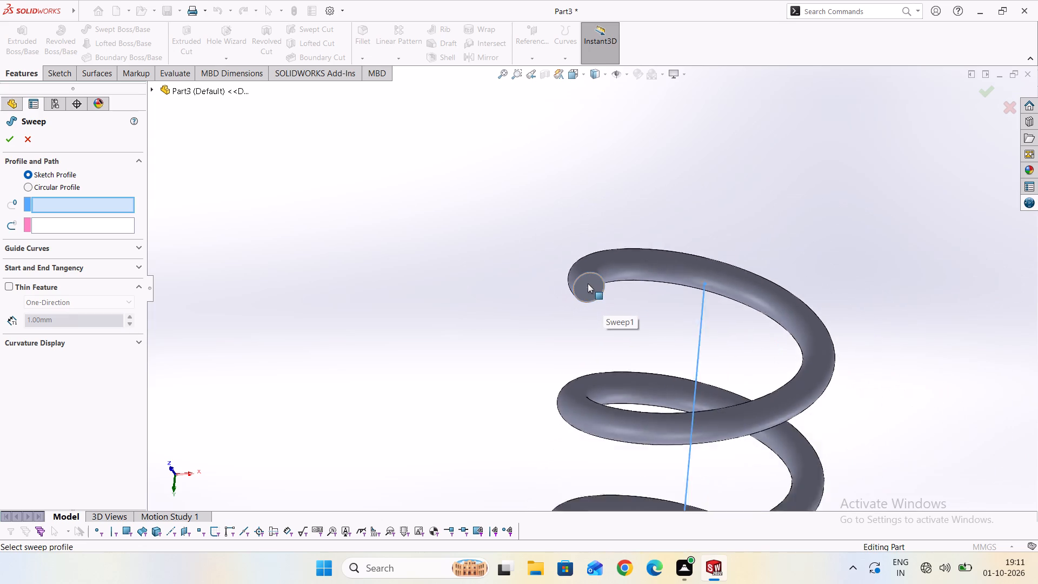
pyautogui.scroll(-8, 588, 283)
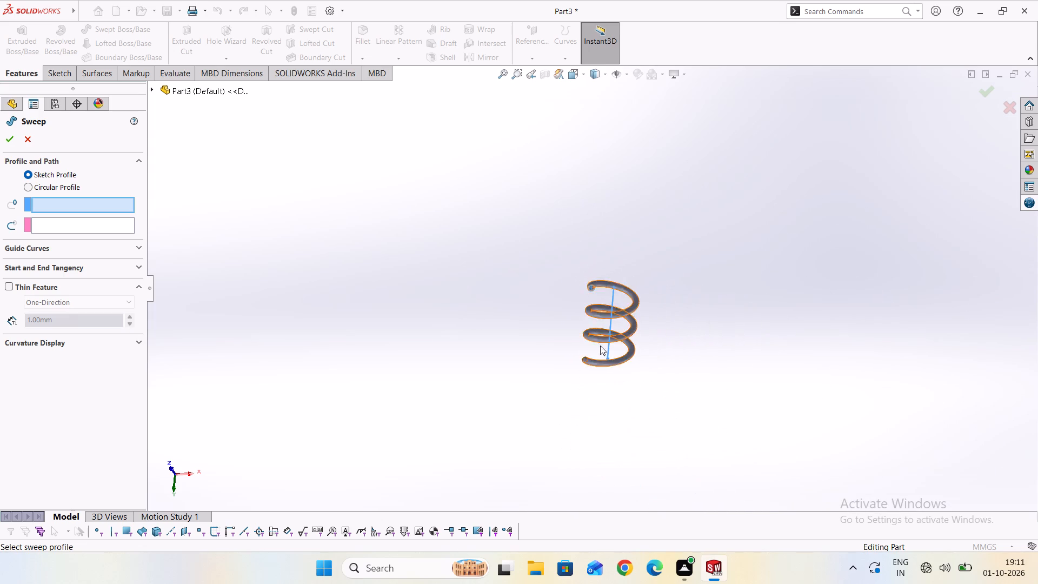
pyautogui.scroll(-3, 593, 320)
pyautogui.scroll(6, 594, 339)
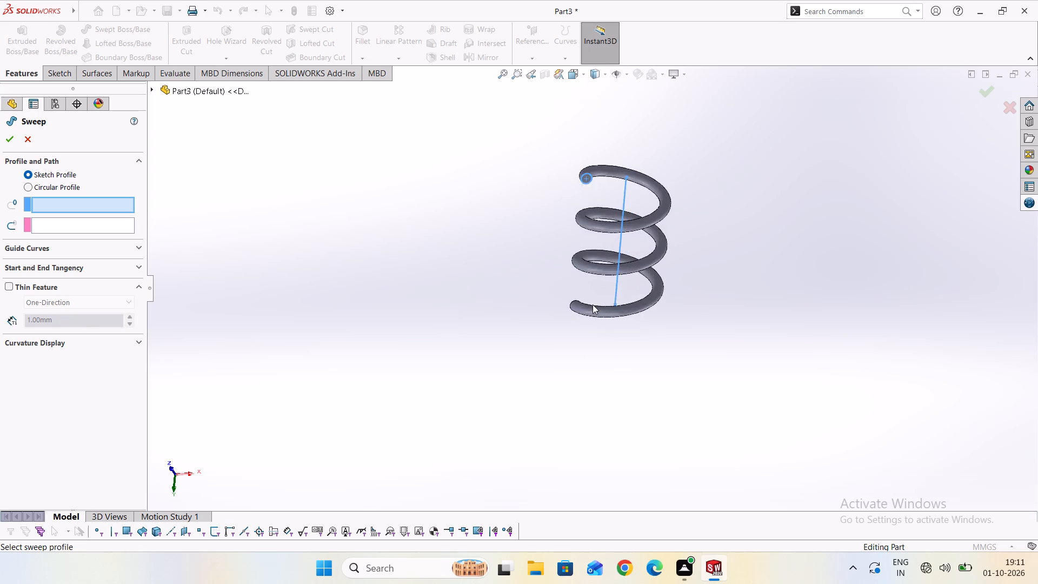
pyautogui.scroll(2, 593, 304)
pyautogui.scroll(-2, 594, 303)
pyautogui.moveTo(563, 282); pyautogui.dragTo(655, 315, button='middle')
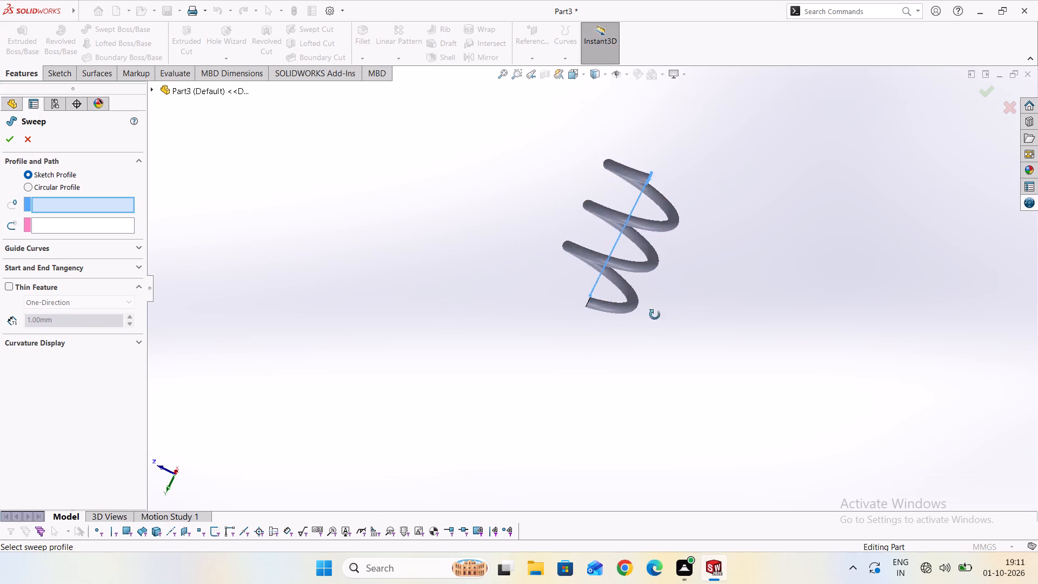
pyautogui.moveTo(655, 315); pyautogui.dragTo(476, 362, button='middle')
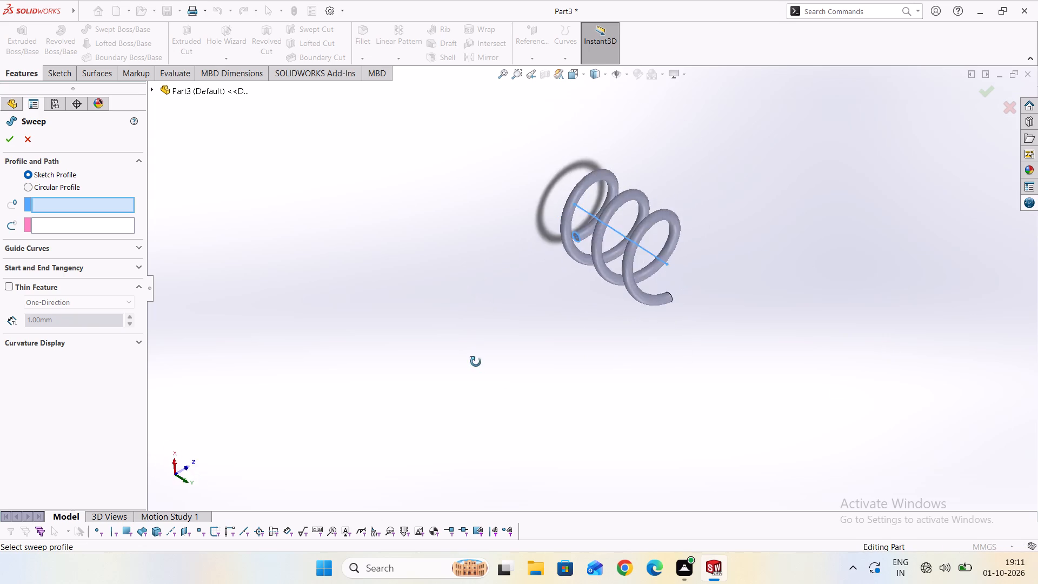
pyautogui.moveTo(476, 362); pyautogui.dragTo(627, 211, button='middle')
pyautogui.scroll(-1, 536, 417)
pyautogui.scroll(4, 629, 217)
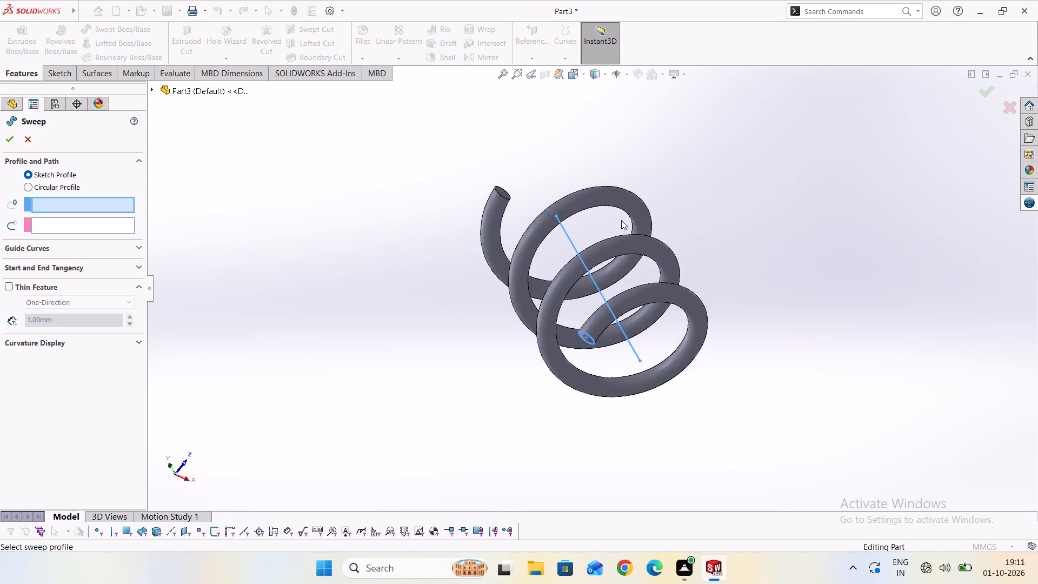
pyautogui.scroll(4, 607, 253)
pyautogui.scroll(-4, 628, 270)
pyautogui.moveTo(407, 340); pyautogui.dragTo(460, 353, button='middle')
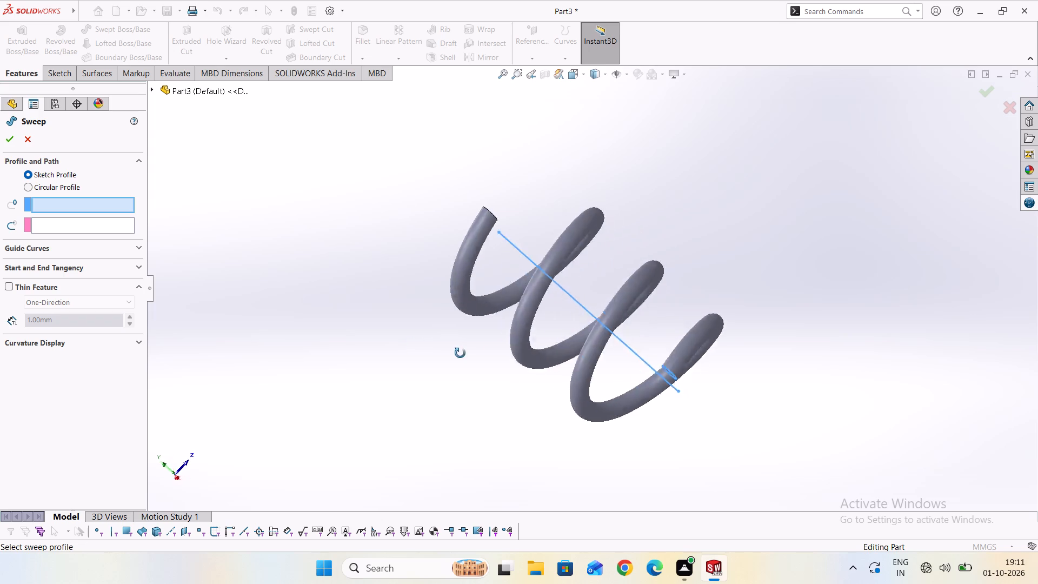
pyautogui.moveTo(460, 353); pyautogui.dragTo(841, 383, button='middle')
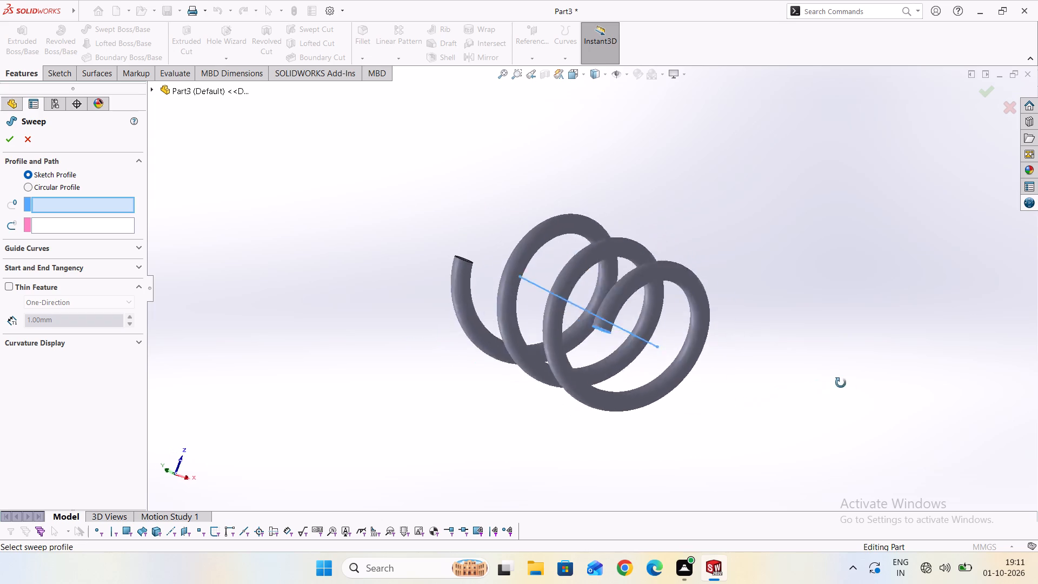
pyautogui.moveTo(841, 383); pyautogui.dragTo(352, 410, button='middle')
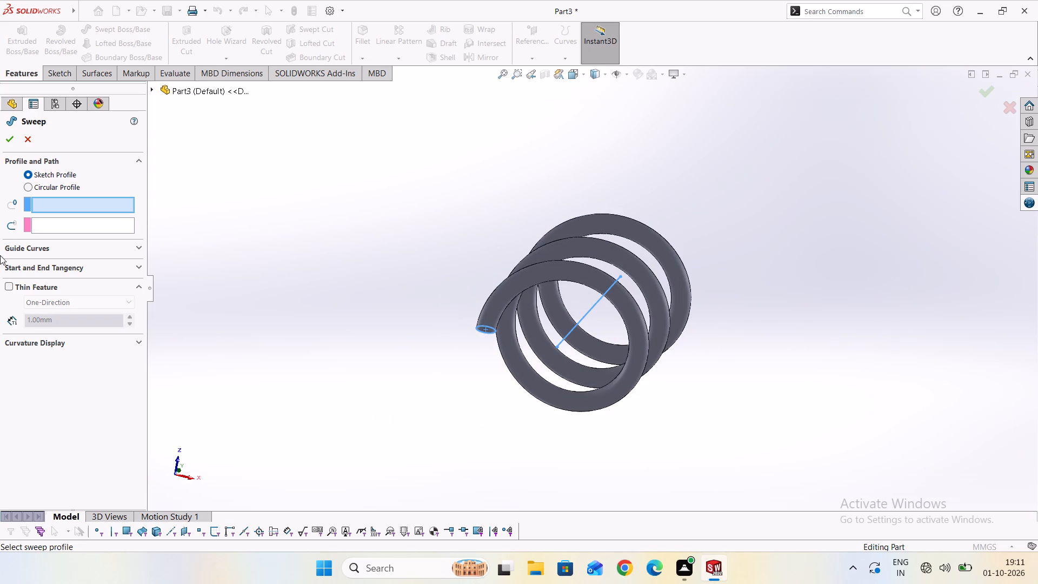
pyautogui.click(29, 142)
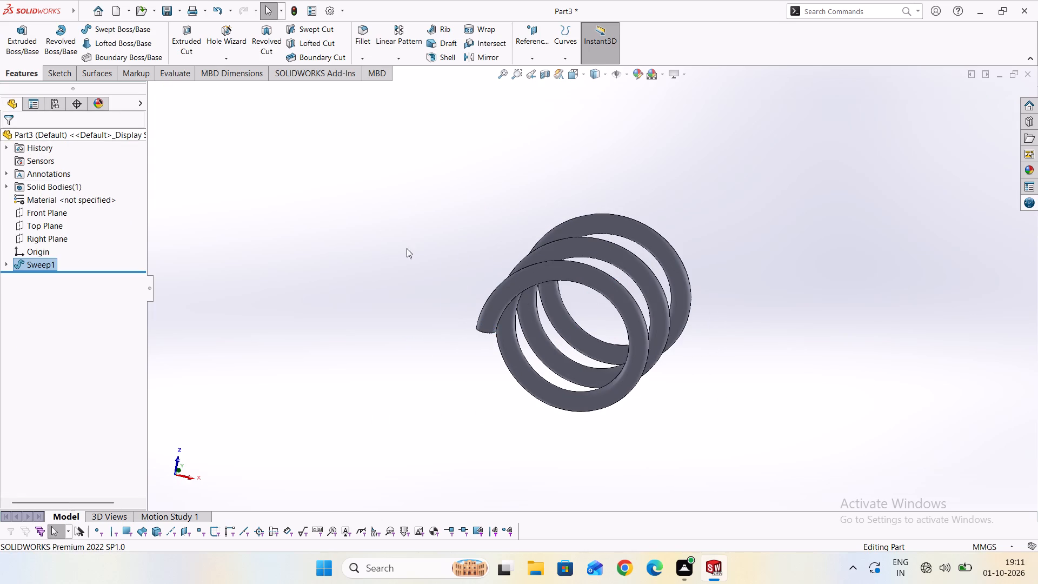
# Close the coil spring part without saving its changes.
pyautogui.scroll(-3, 513, 264)
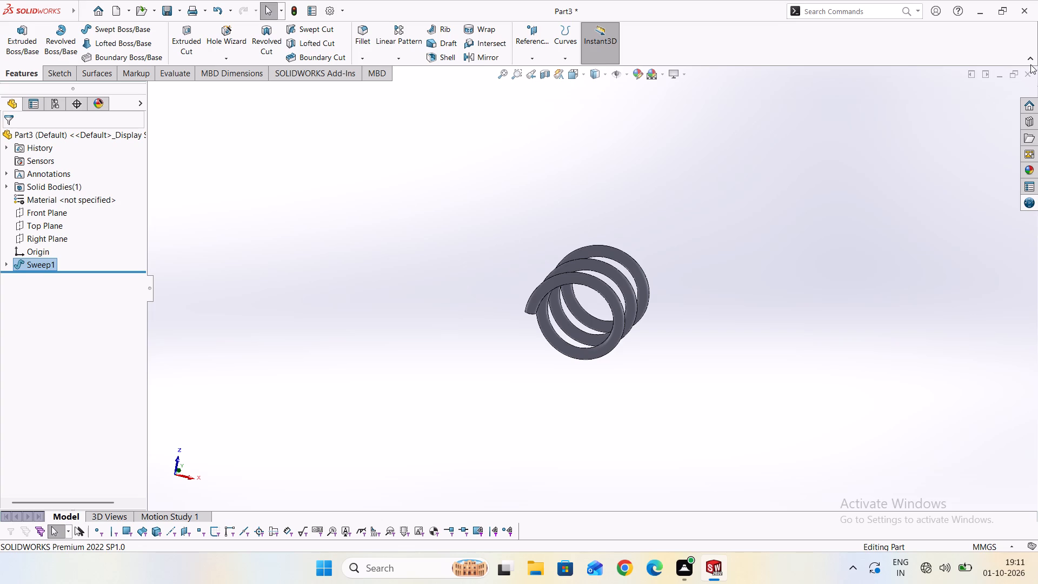
pyautogui.click(1027, 73)
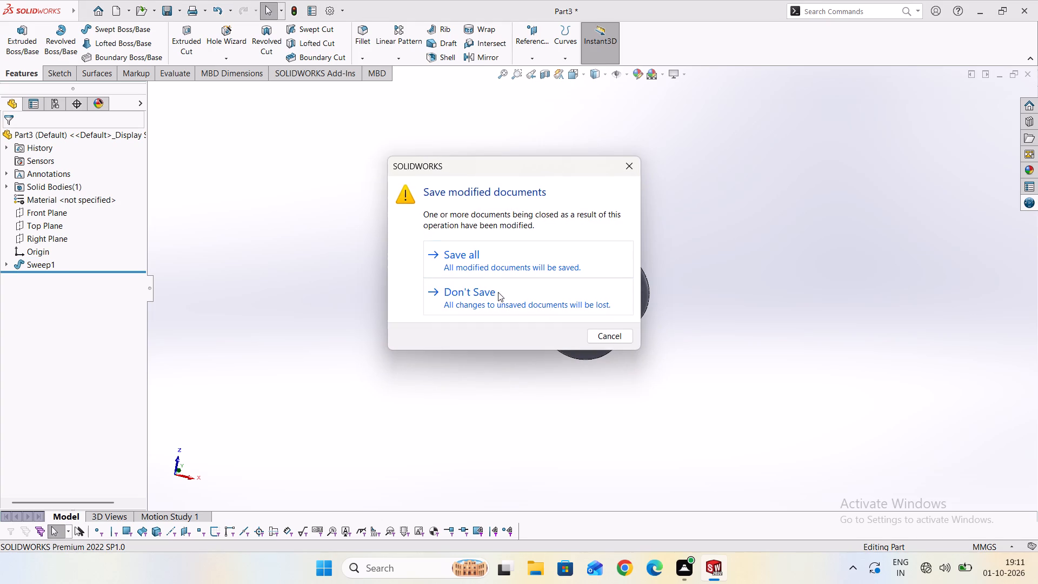
pyautogui.click(498, 293)
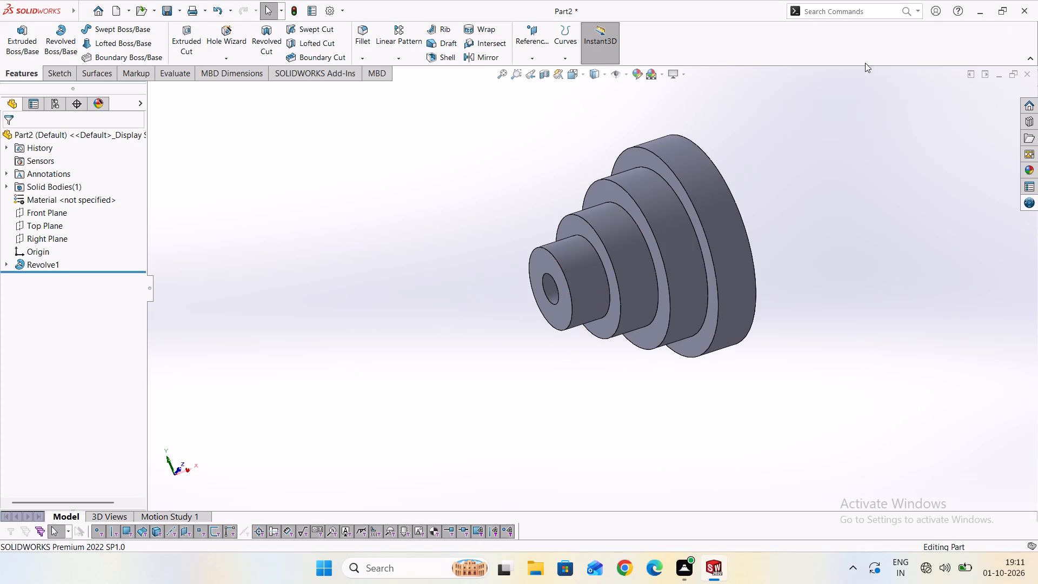
# Create a new part document.
pyautogui.click(120, 15)
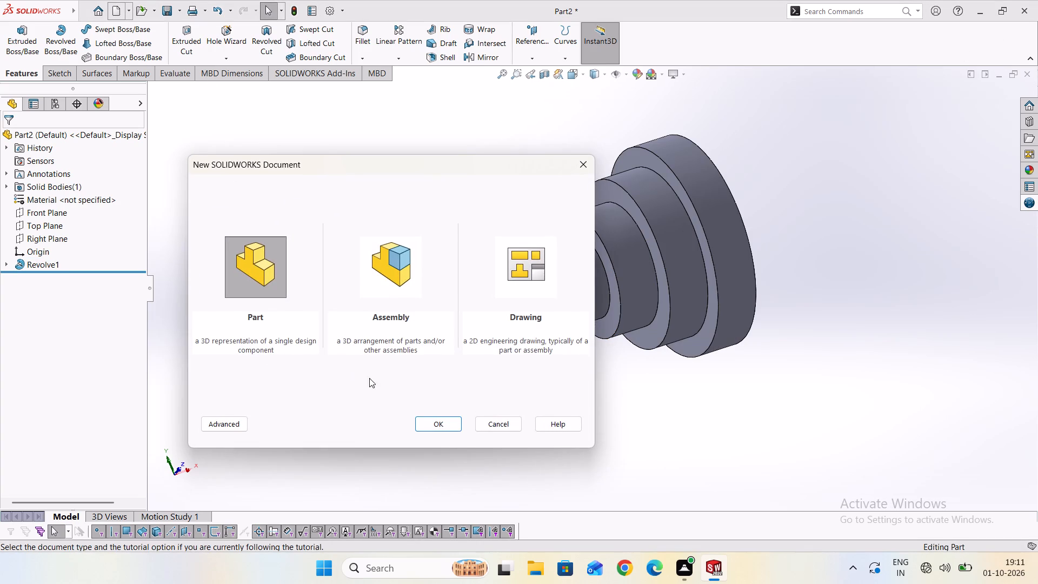
pyautogui.click(446, 423)
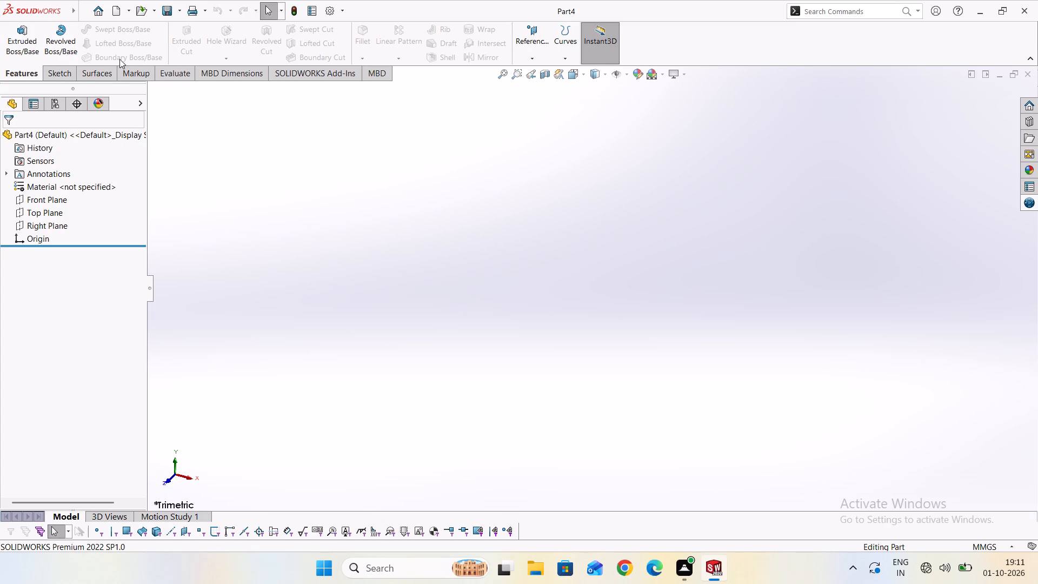
# Start a sketch on the Front Plane and draw a vertical centerline passing through the origin, extending above and below it.
pyautogui.click(50, 70)
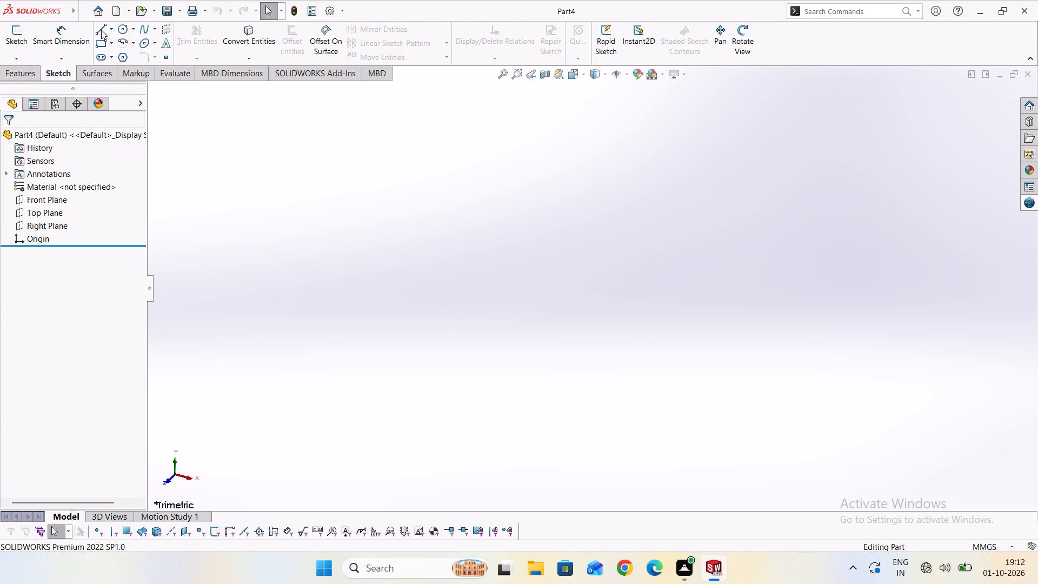
pyautogui.click(112, 29)
pyautogui.click(118, 56)
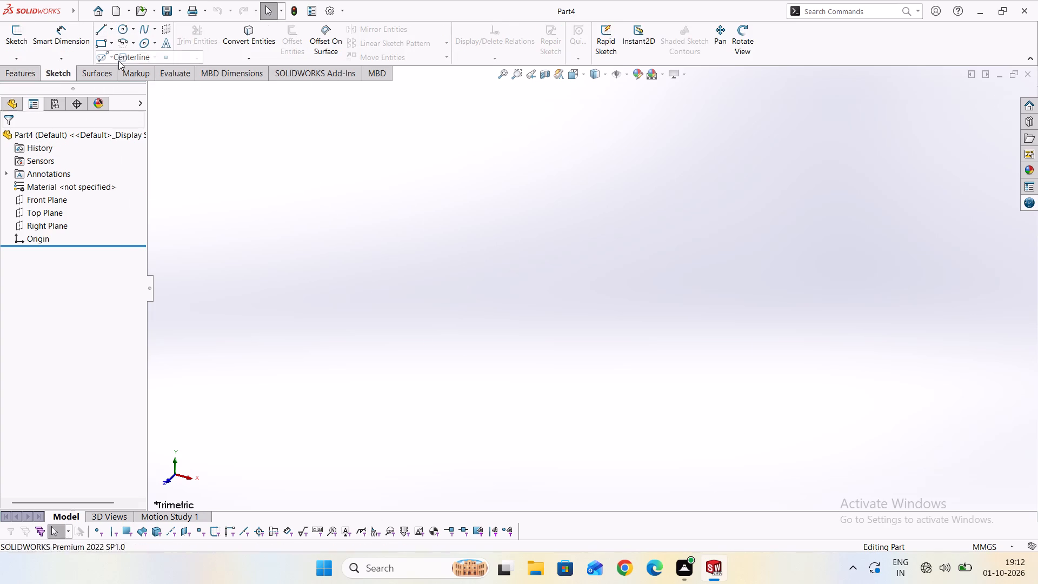
pyautogui.click(469, 166)
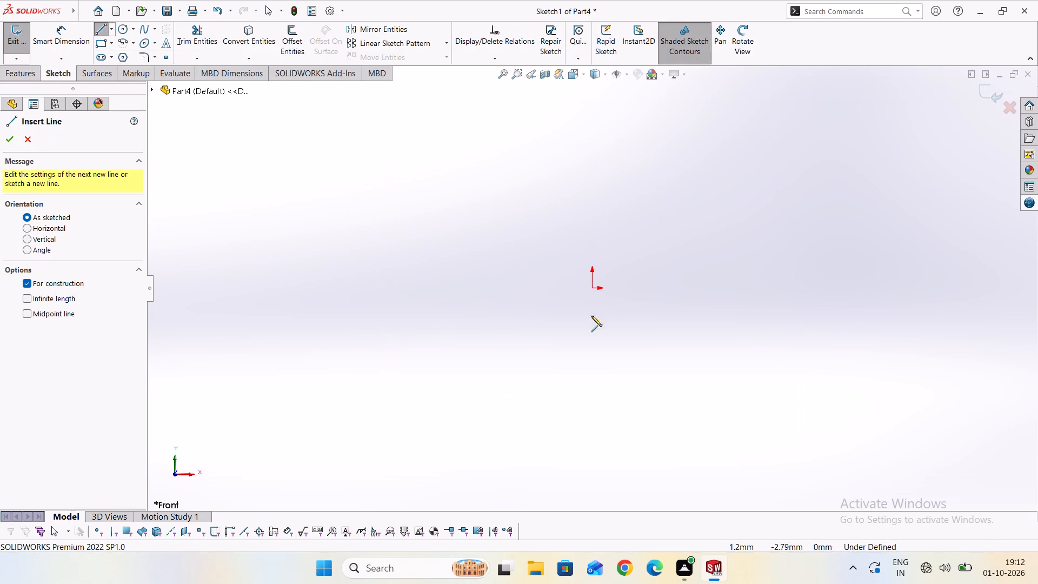
pyautogui.click(594, 383)
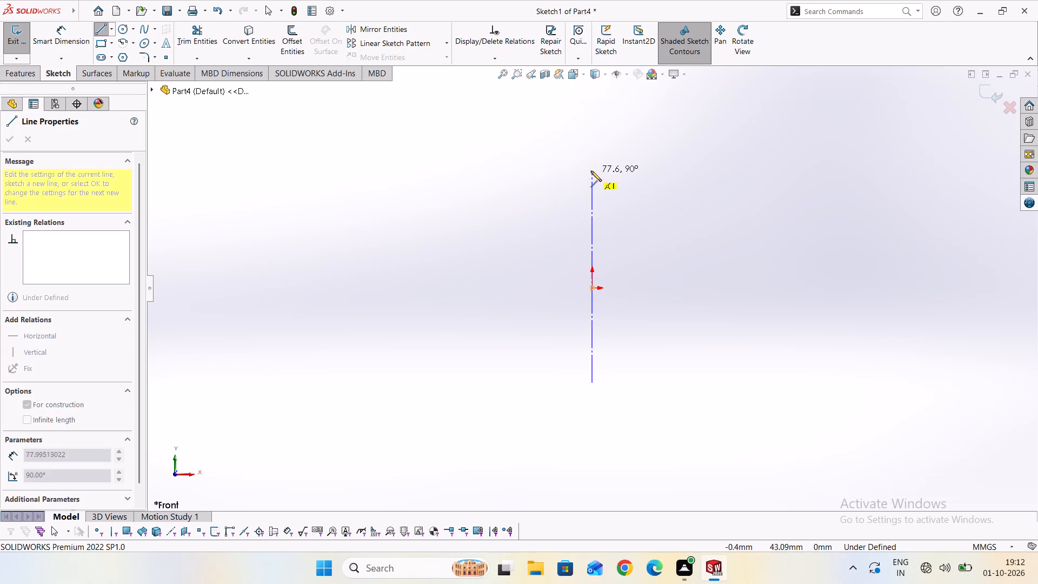
pyautogui.click(590, 147)
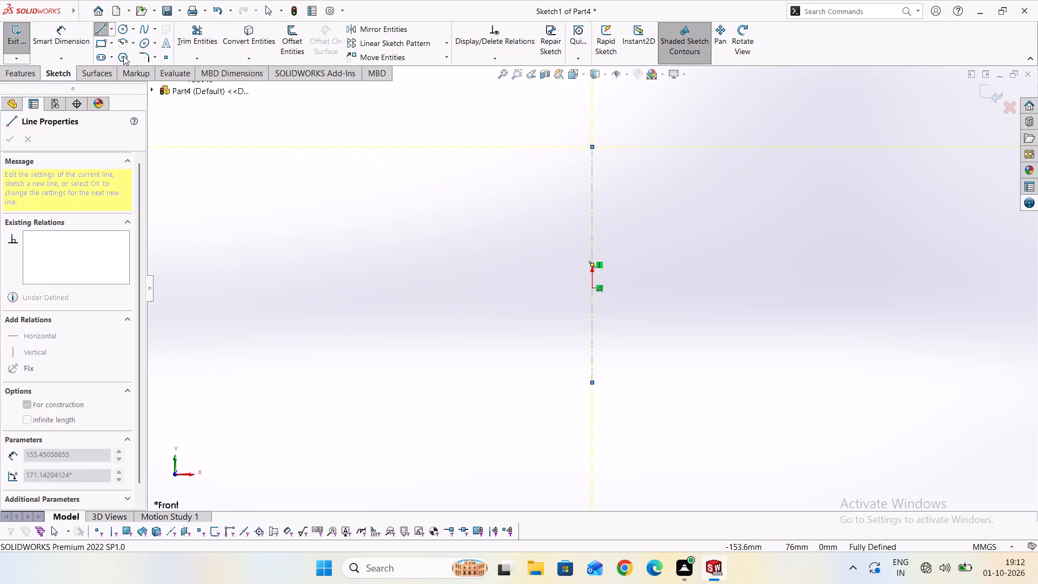
pyautogui.press('Return')
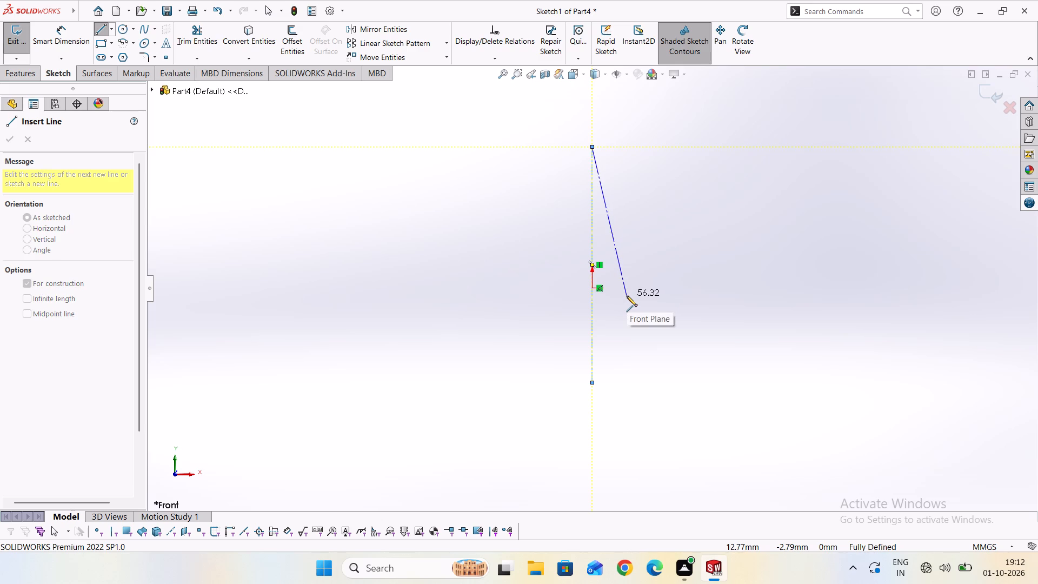
pyautogui.press('Escape')
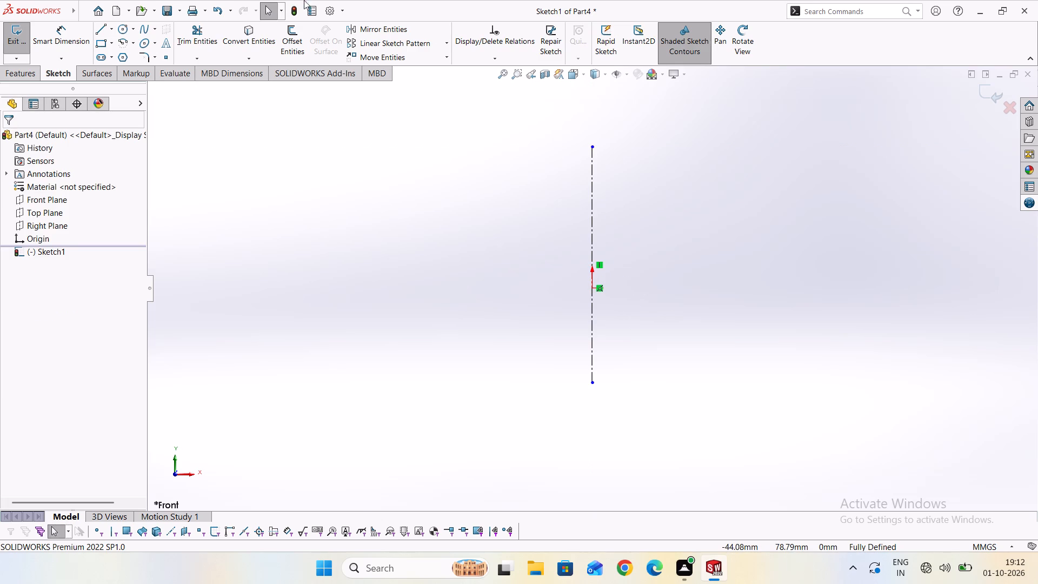
# Draw a horizontal centerline about 110 mm long through the origin, crossing the vertical centerline.
pyautogui.click(110, 27)
pyautogui.click(109, 55)
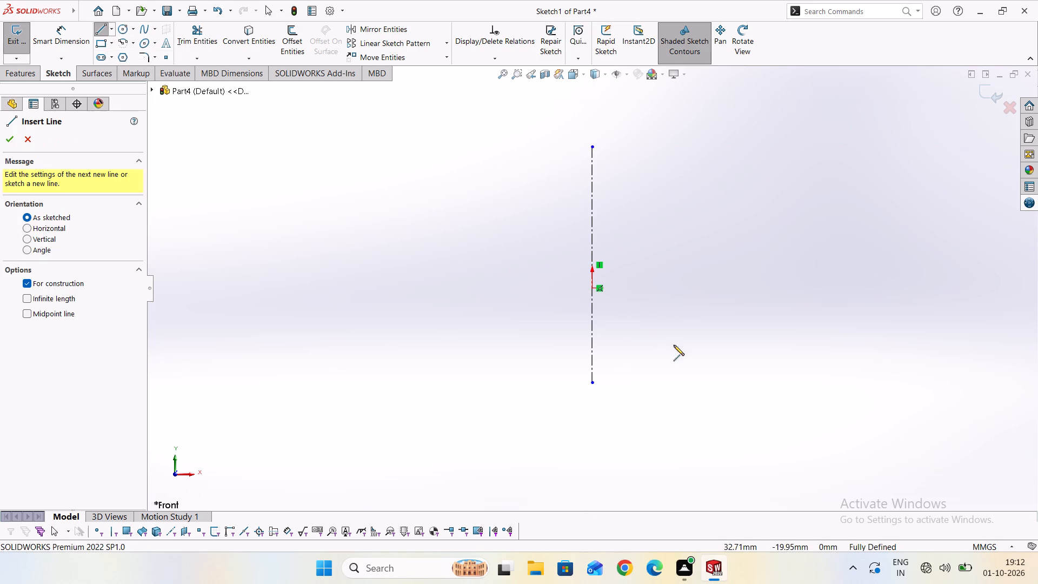
pyautogui.click(738, 288)
pyautogui.click(441, 286)
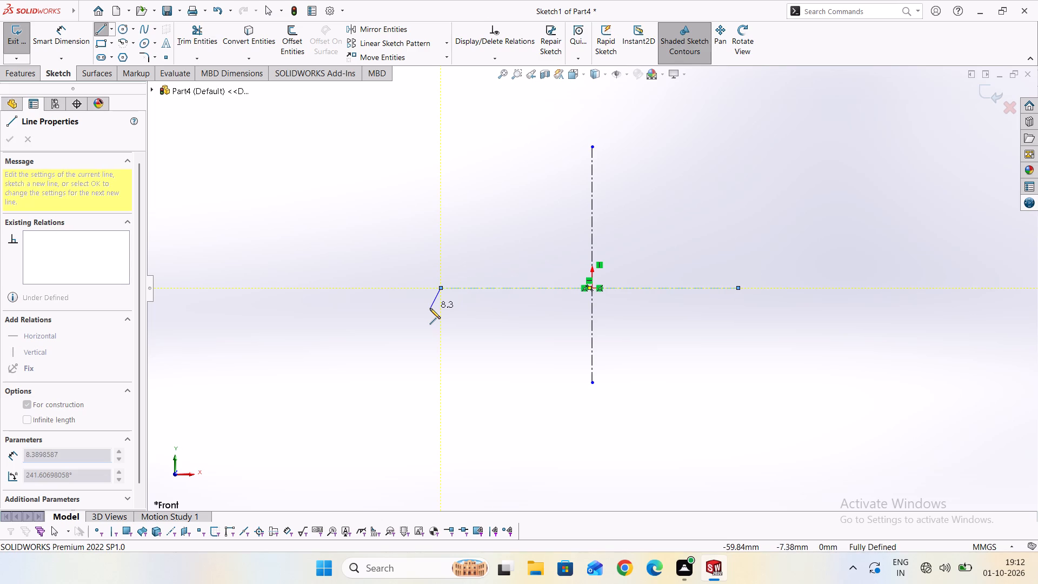
pyautogui.press('Escape')
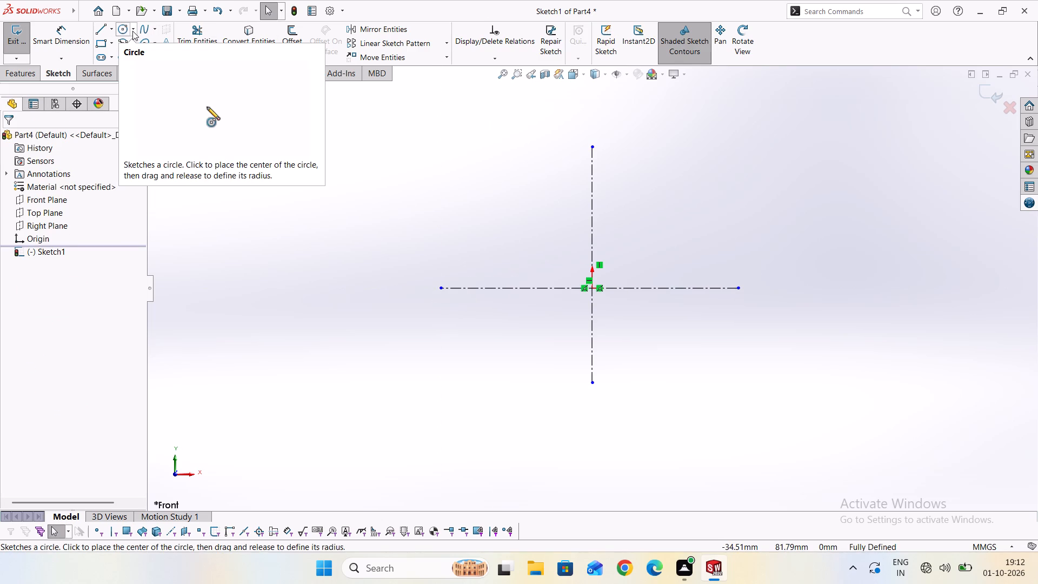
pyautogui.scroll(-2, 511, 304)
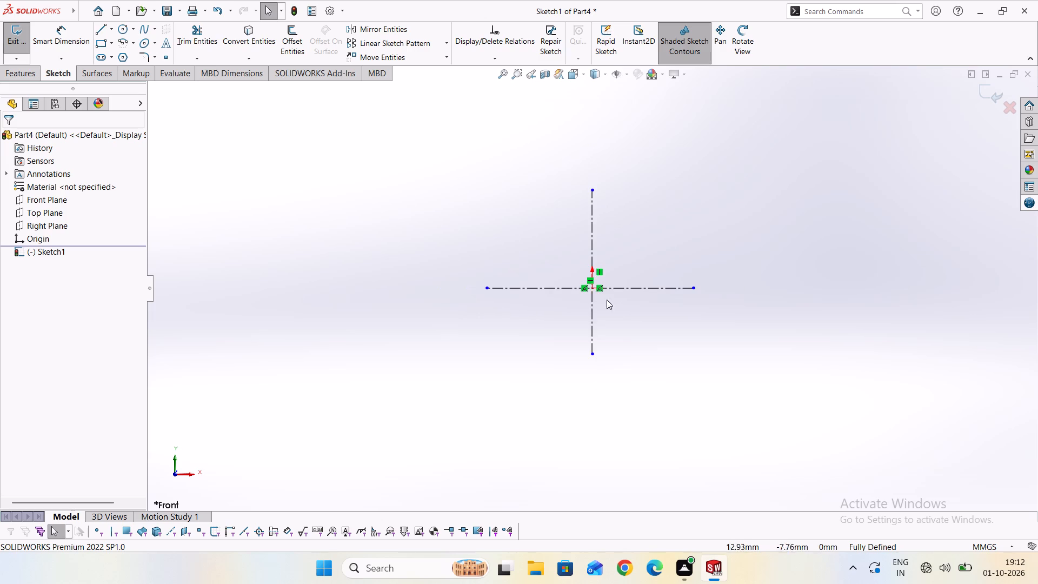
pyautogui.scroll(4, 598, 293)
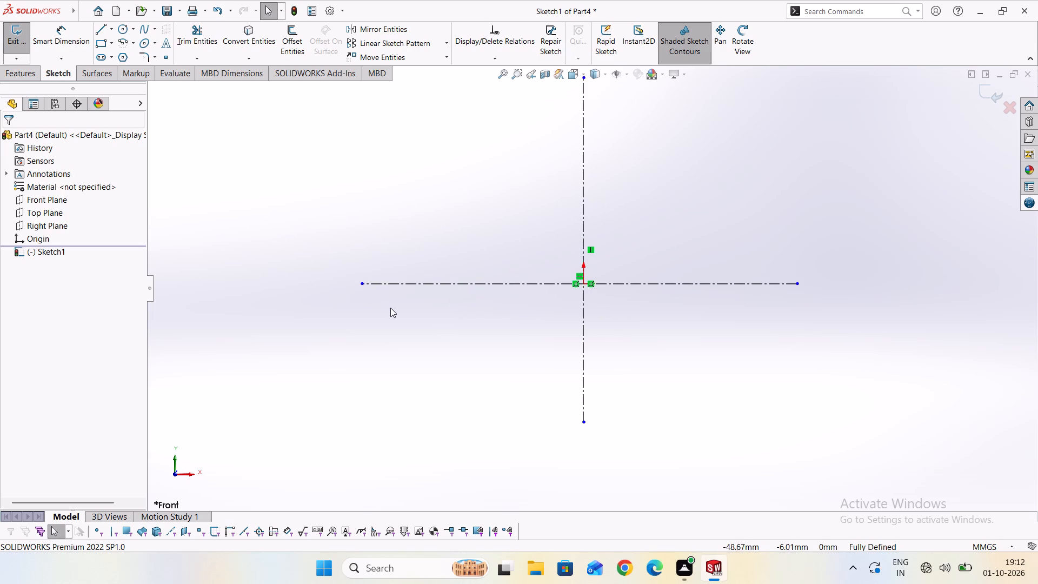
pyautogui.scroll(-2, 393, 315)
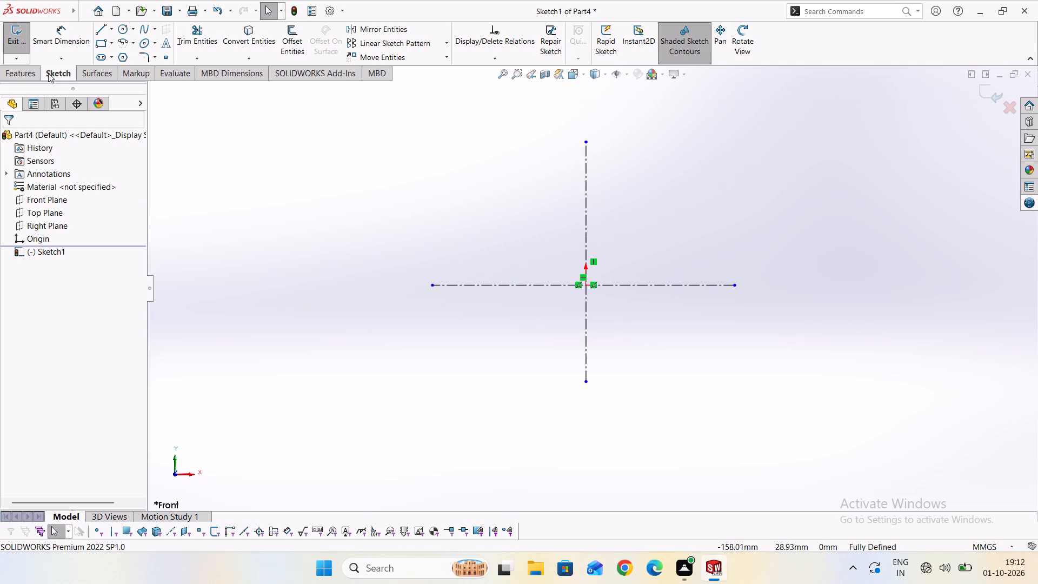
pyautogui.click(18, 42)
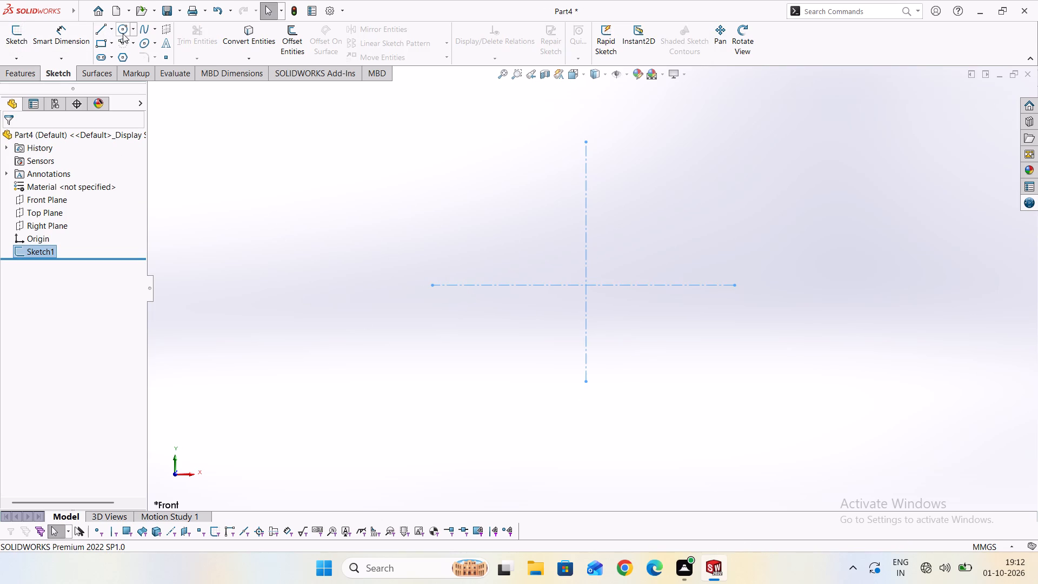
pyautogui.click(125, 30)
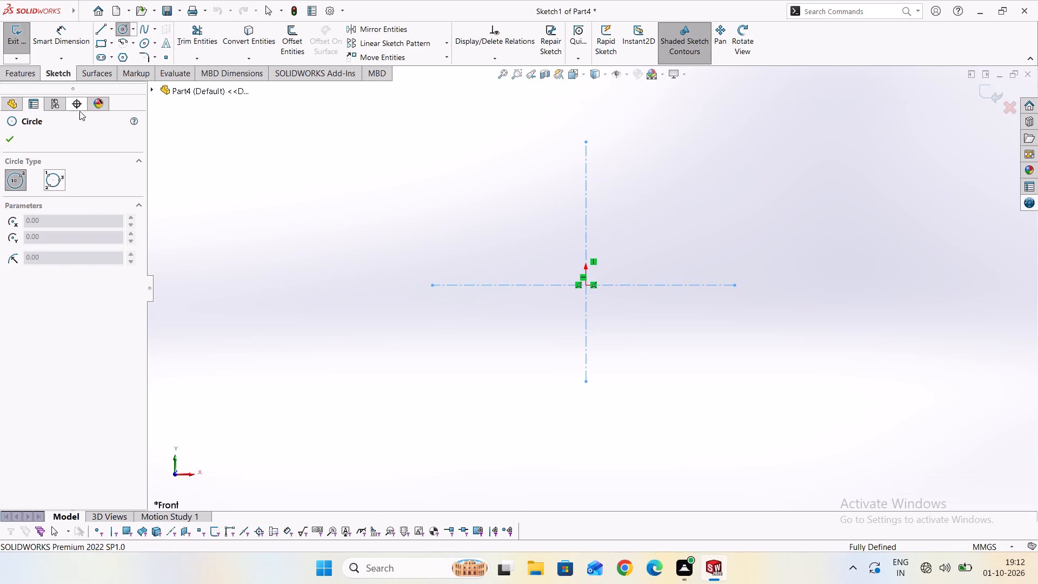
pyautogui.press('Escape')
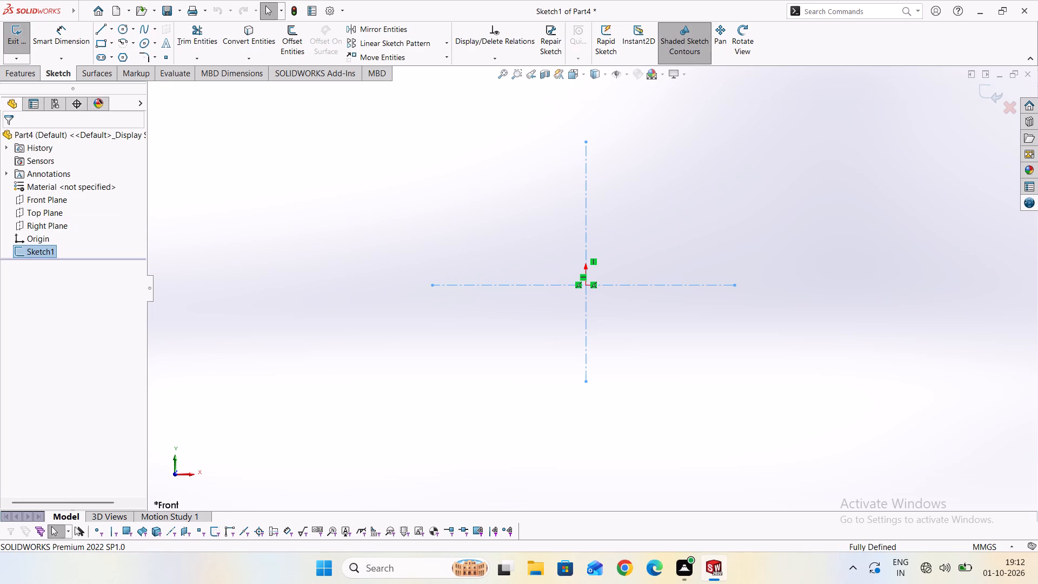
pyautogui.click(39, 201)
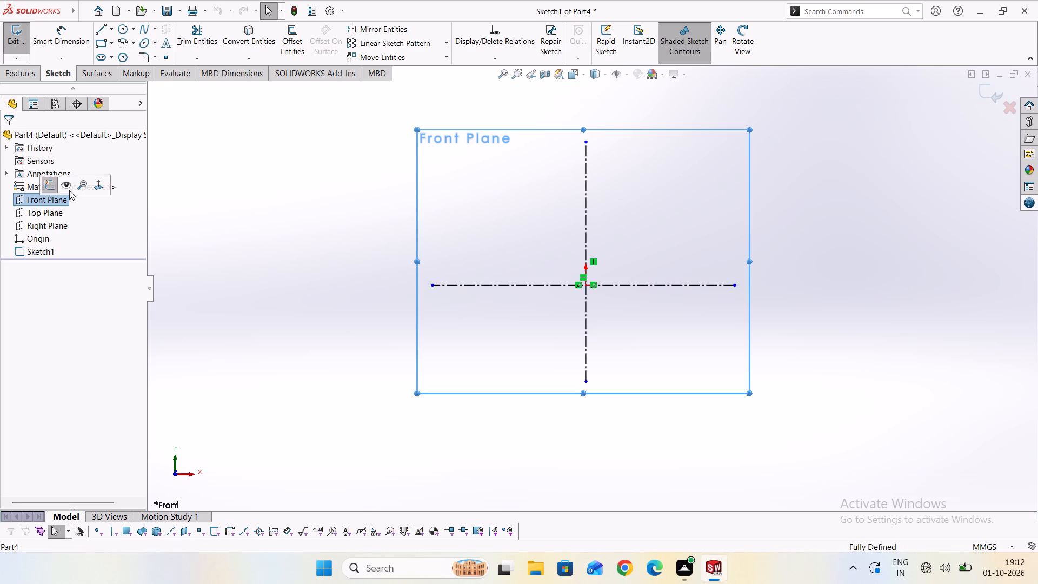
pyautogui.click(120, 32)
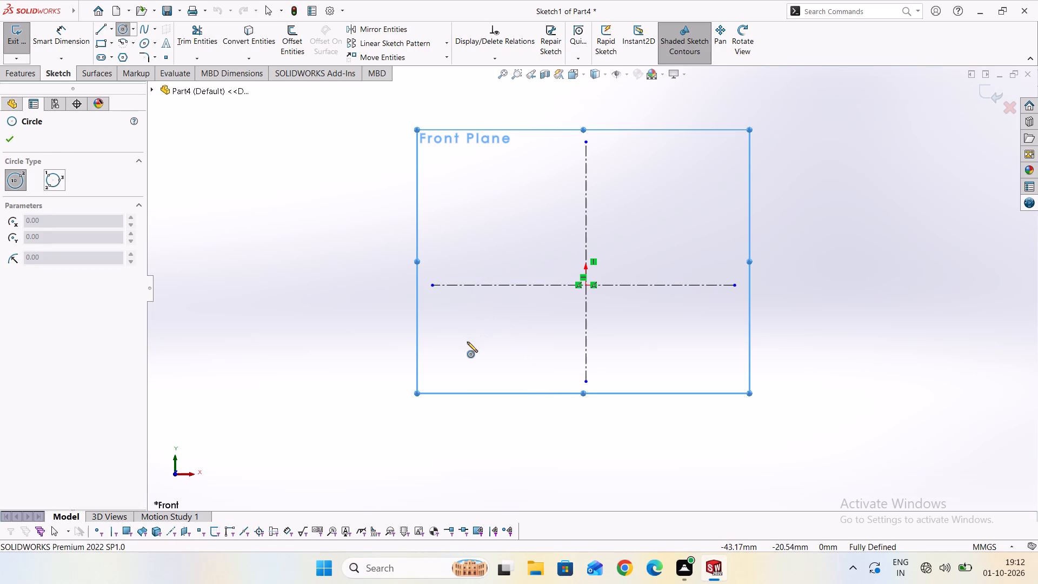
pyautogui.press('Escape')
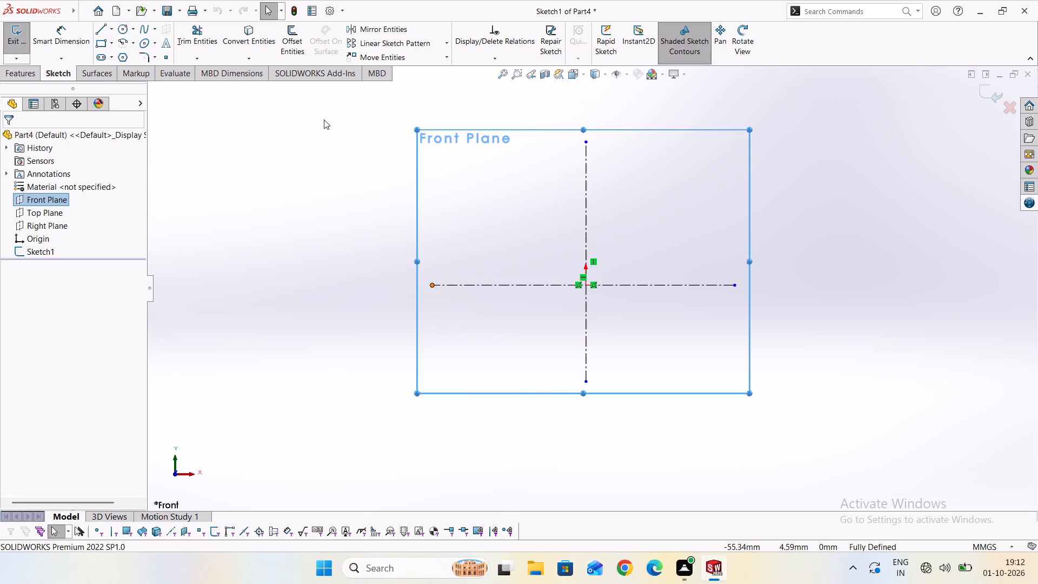
# Draw a wavy five-point spline about 174 mm long weaving across the horizontal centerline, and exit the sketch.
pyautogui.click(146, 32)
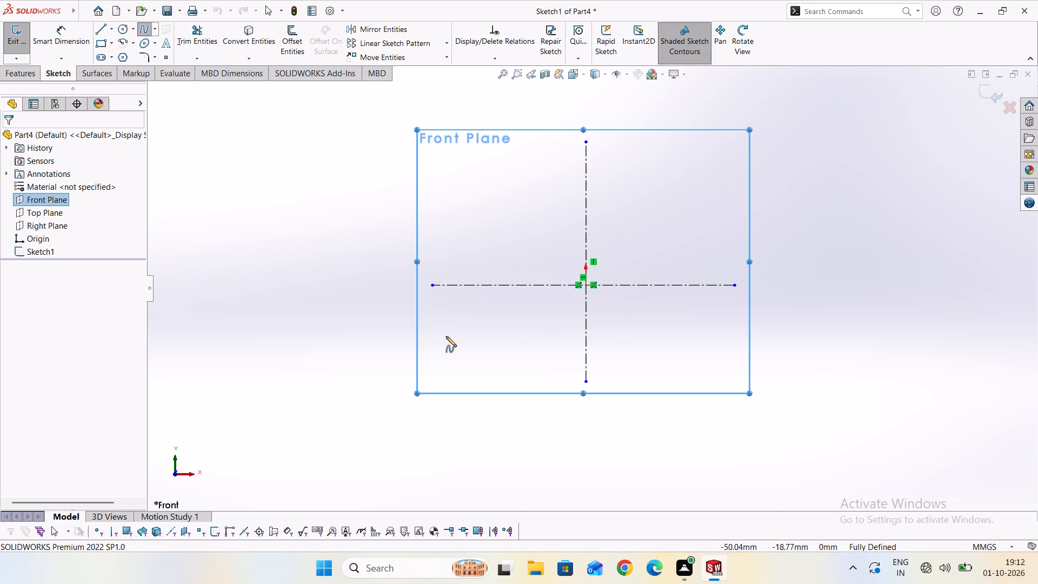
pyautogui.click(430, 337)
pyautogui.click(474, 246)
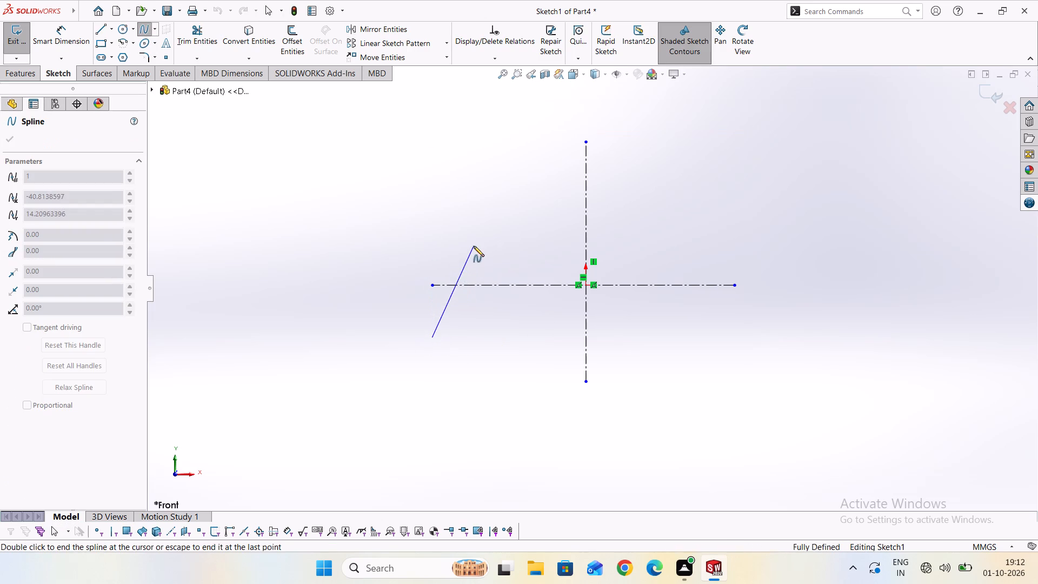
pyautogui.click(547, 317)
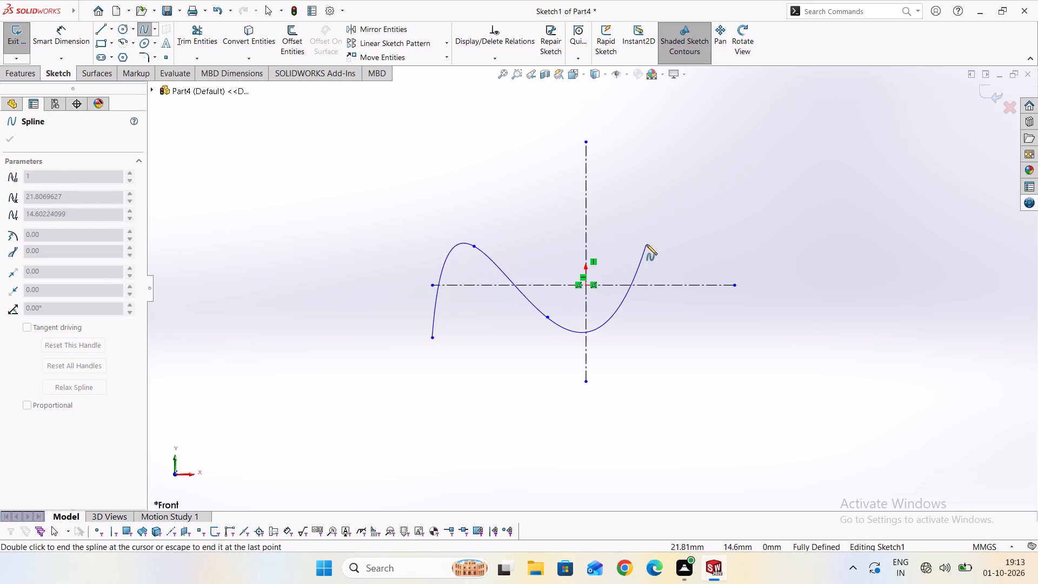
pyautogui.click(647, 243)
pyautogui.click(730, 302)
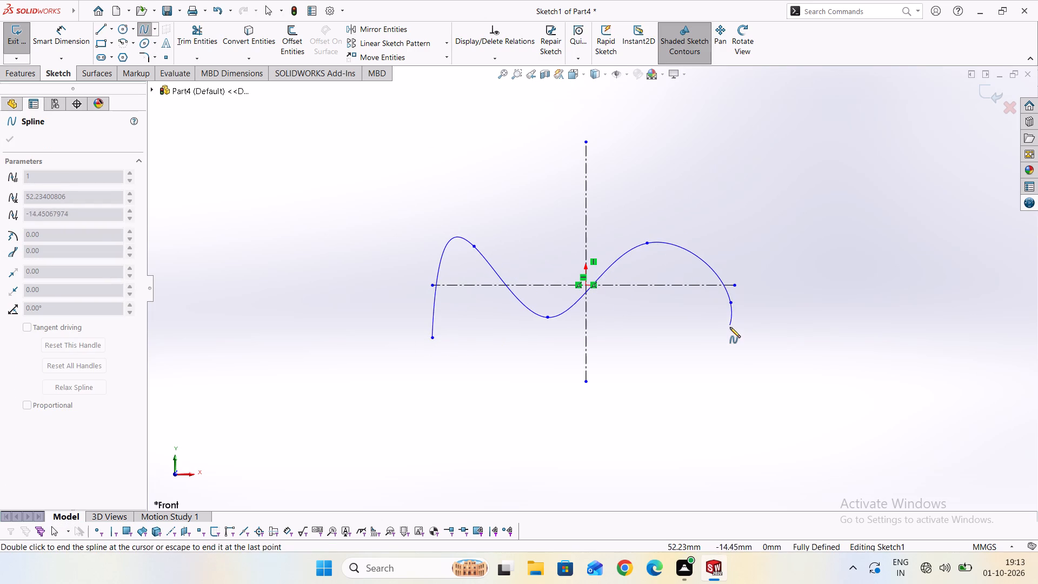
pyautogui.press('Escape')
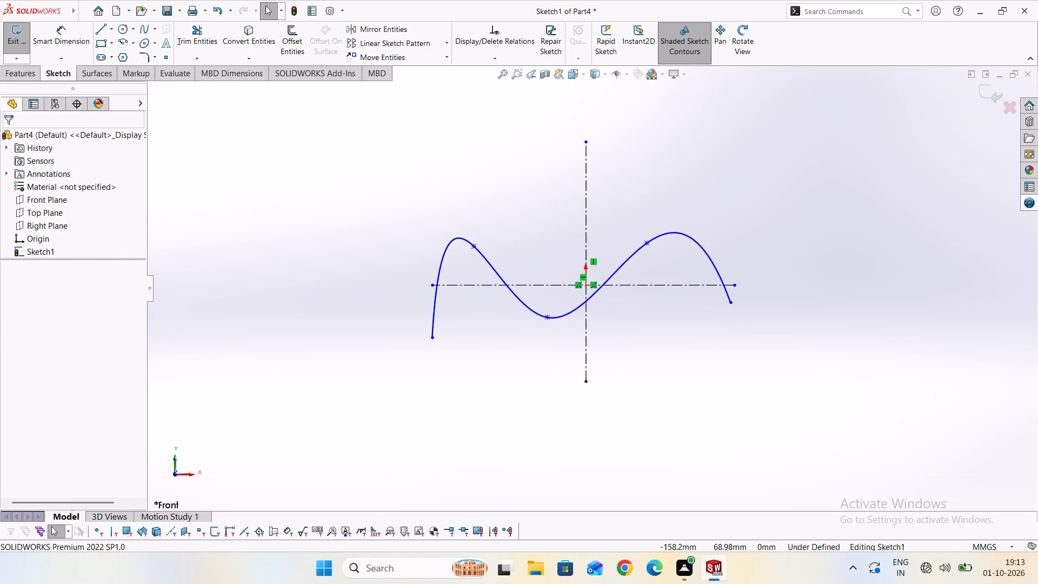
pyautogui.click(17, 36)
# Create a reference plane perpendicular to the spline and coincident with its starting endpoint below the horizontal centerline.
pyautogui.click(20, 70)
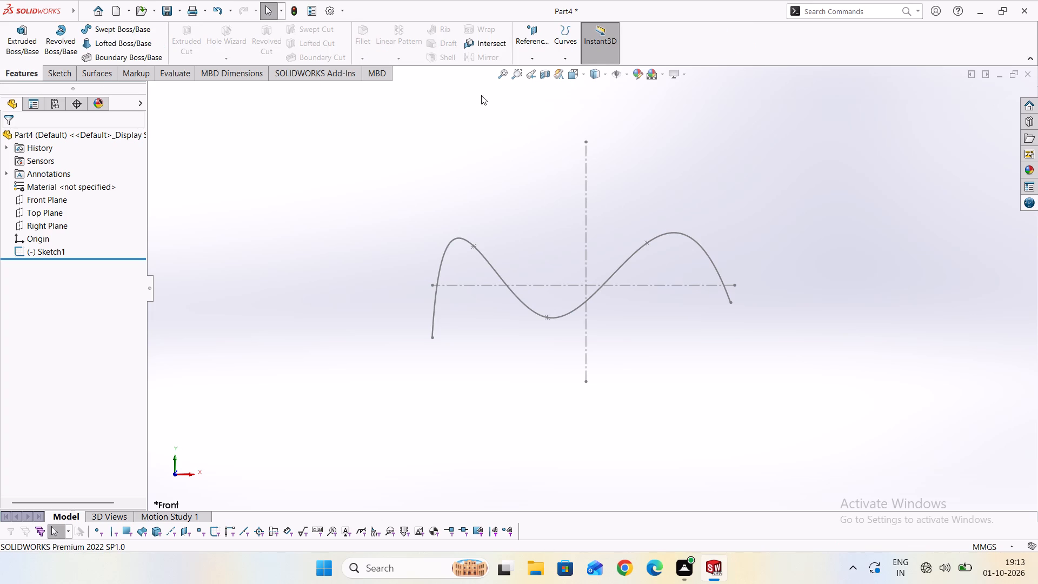
pyautogui.click(532, 62)
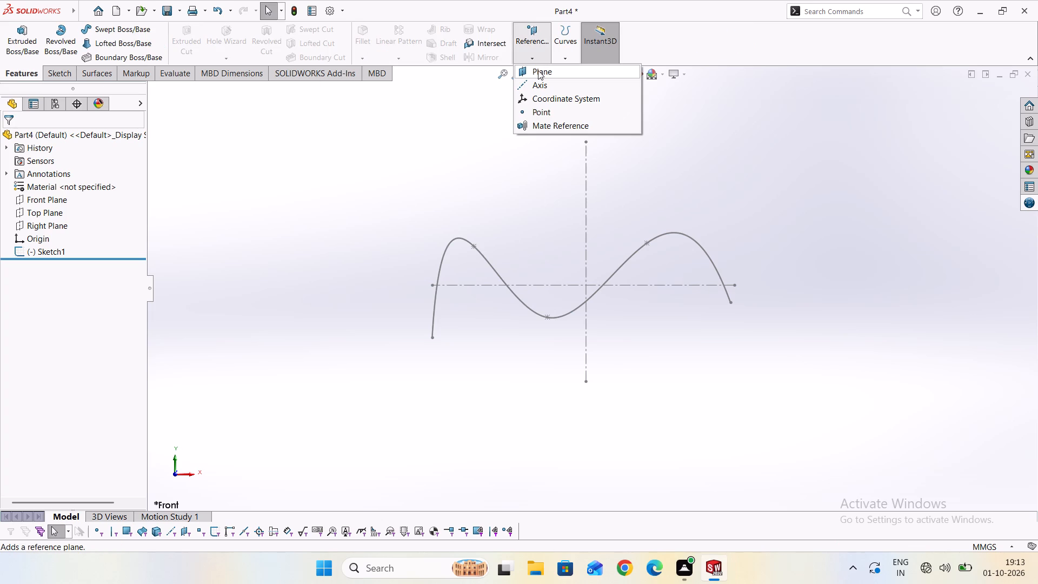
pyautogui.click(538, 70)
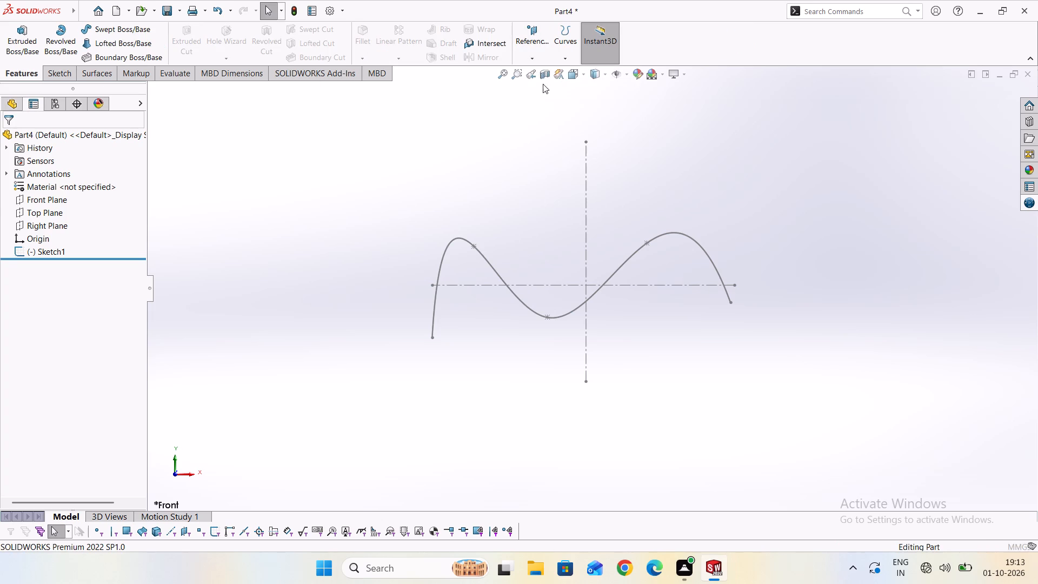
pyautogui.click(441, 257)
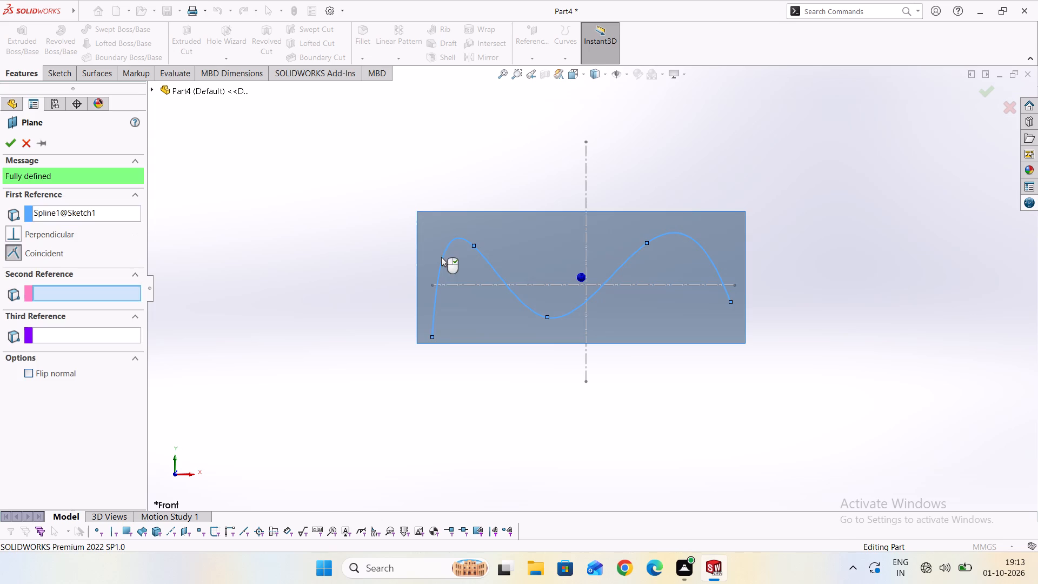
pyautogui.scroll(3, 432, 338)
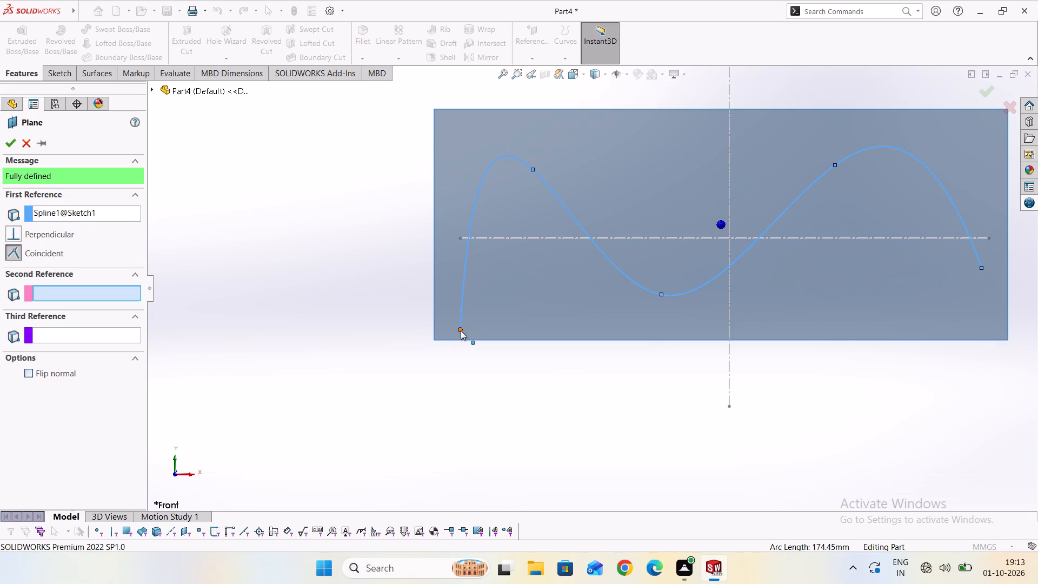
pyautogui.click(461, 328)
pyautogui.scroll(-2, 468, 336)
pyautogui.moveTo(451, 414); pyautogui.dragTo(478, 328, button='middle')
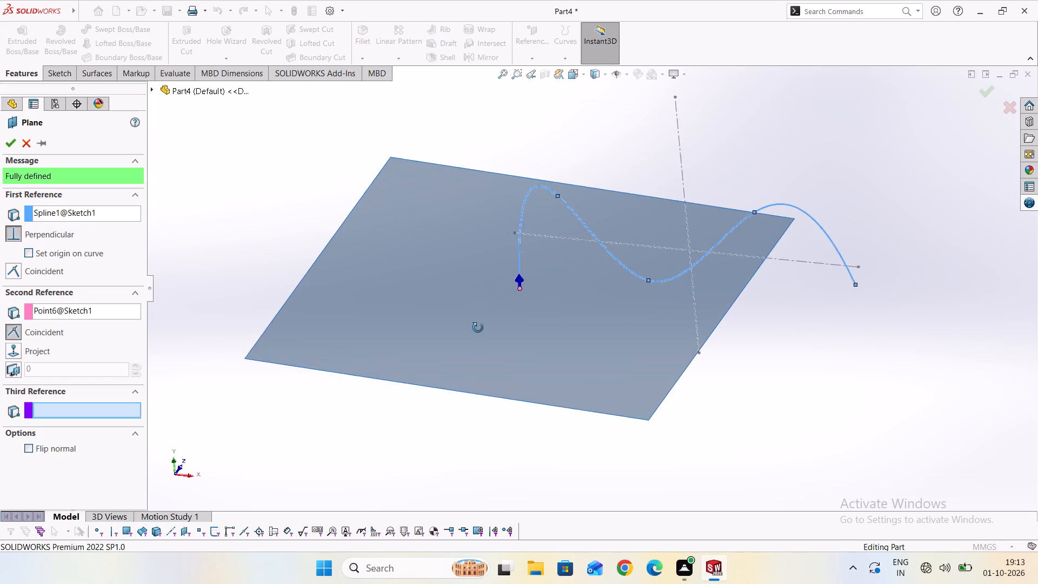
pyautogui.moveTo(478, 328); pyautogui.dragTo(505, 251, button='middle')
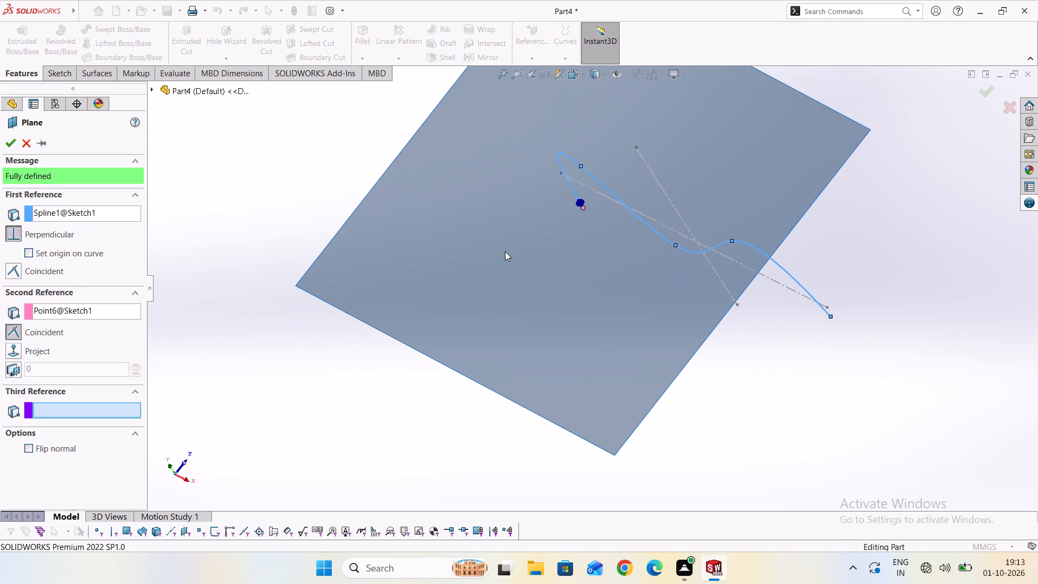
pyautogui.click(11, 142)
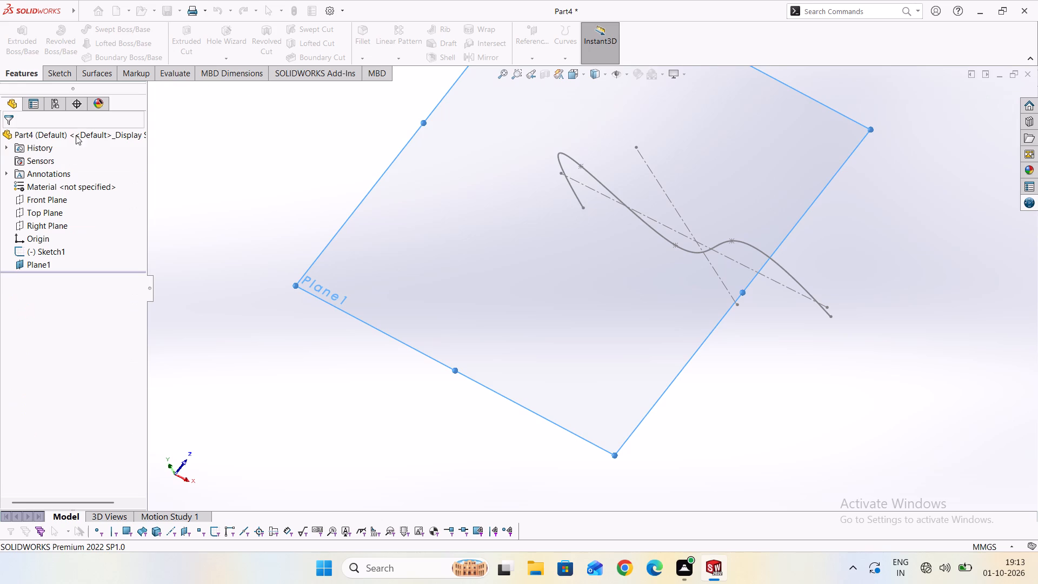
# Start a sketch on Plane1 and draw a circle of about 1.5 mm radius centred at the spline's starting endpoint.
pyautogui.rightClick(51, 263)
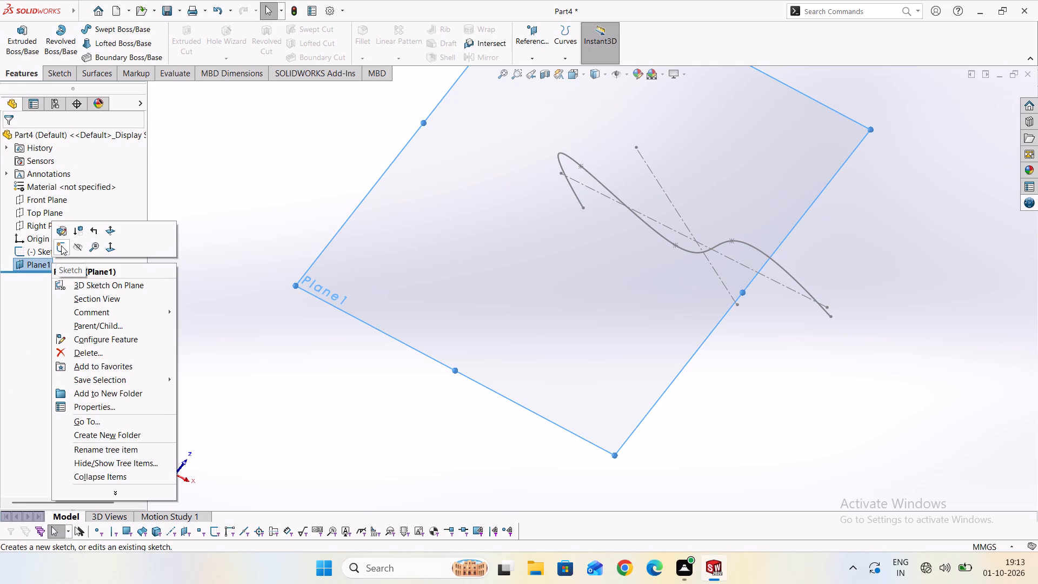
pyautogui.click(61, 245)
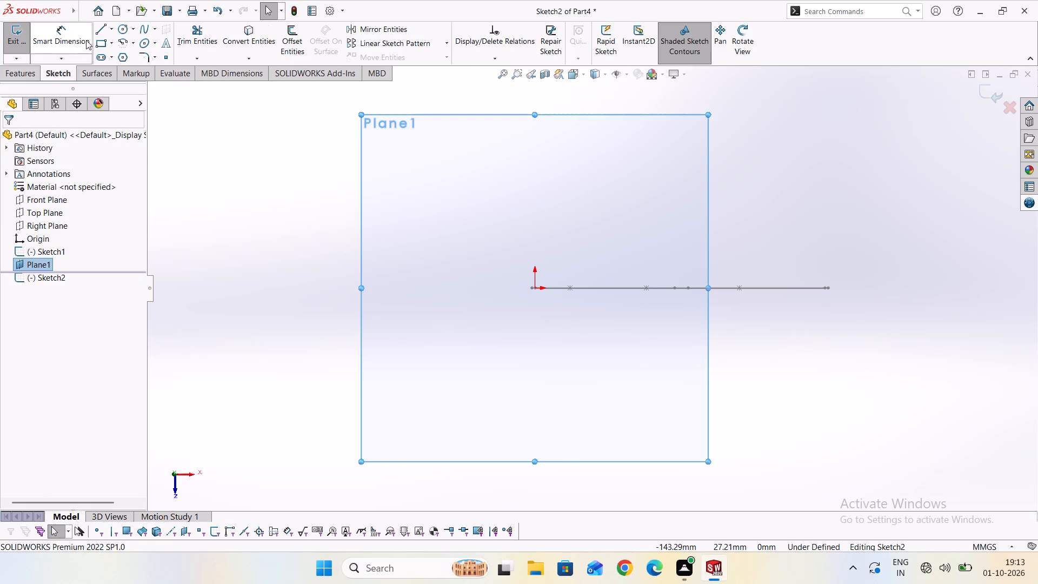
pyautogui.click(118, 28)
pyautogui.scroll(4, 535, 295)
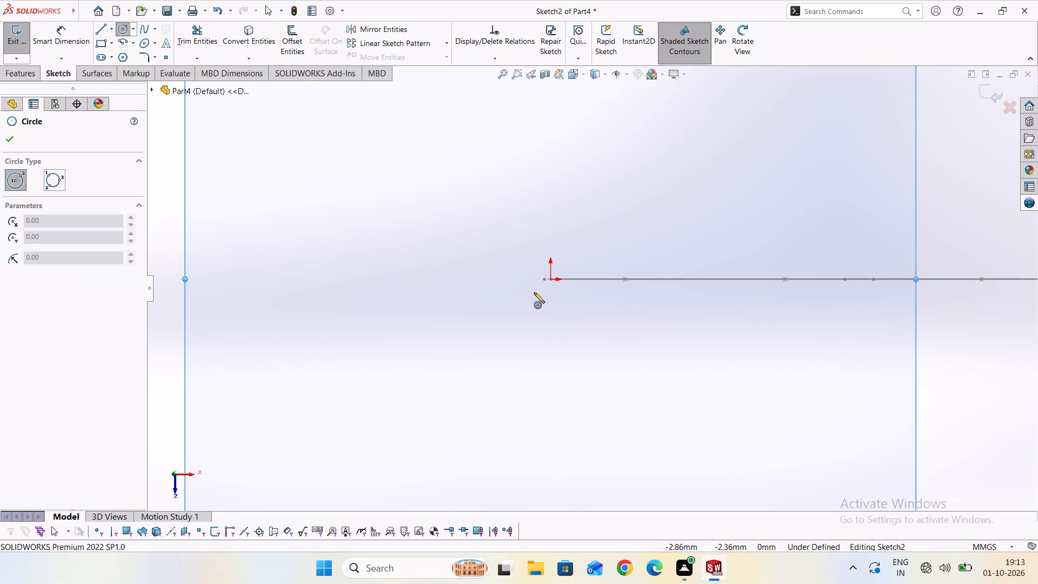
pyautogui.scroll(-3, 546, 308)
pyautogui.scroll(-2, 502, 315)
pyautogui.moveTo(503, 314); pyautogui.dragTo(503, 389, button='middle')
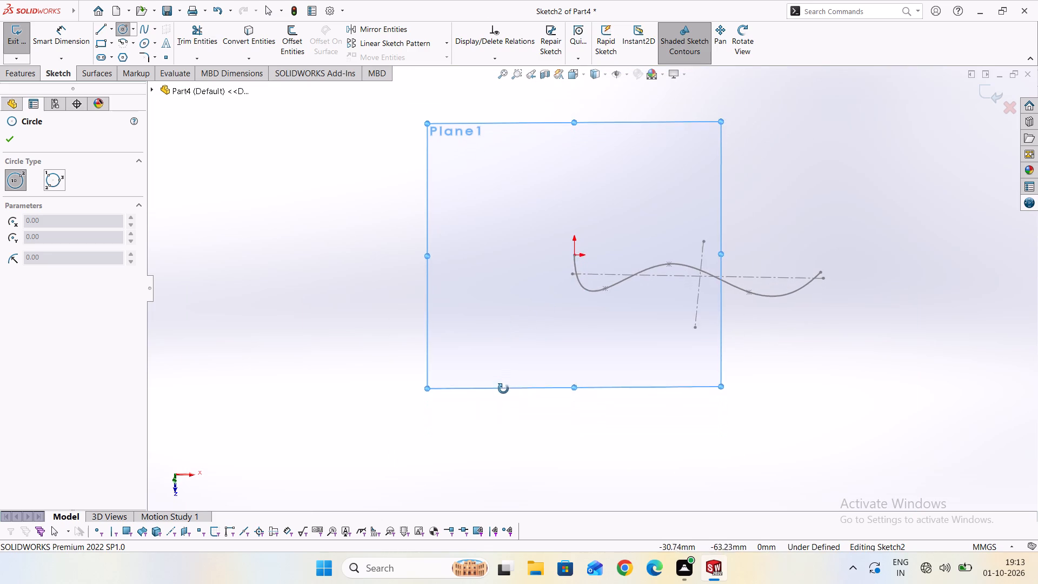
pyautogui.moveTo(503, 389); pyautogui.dragTo(647, 486, button='middle')
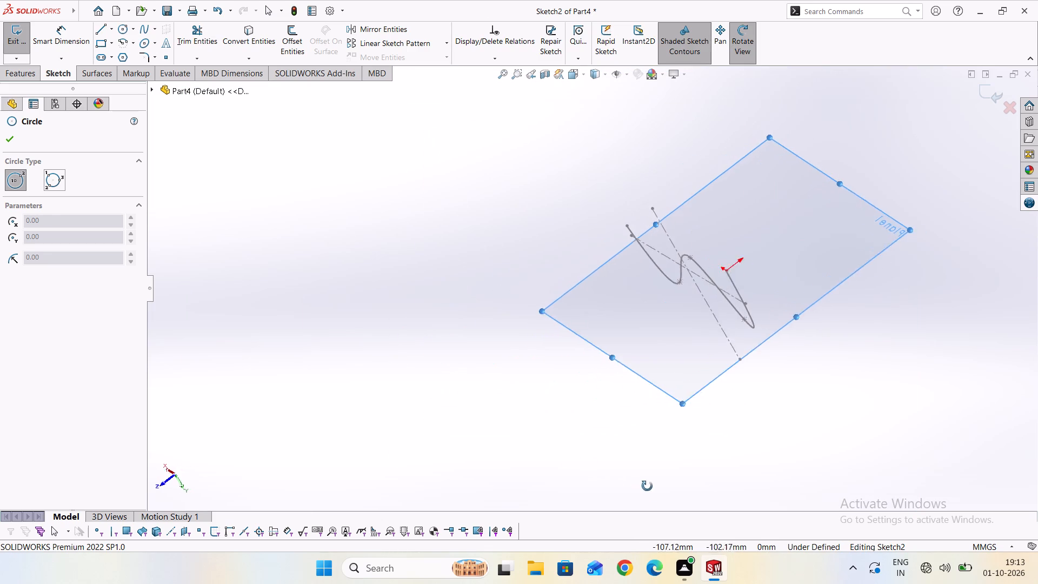
pyautogui.moveTo(647, 486); pyautogui.dragTo(654, 511, button='middle')
pyautogui.moveTo(734, 219); pyautogui.dragTo(395, 145, button='middle')
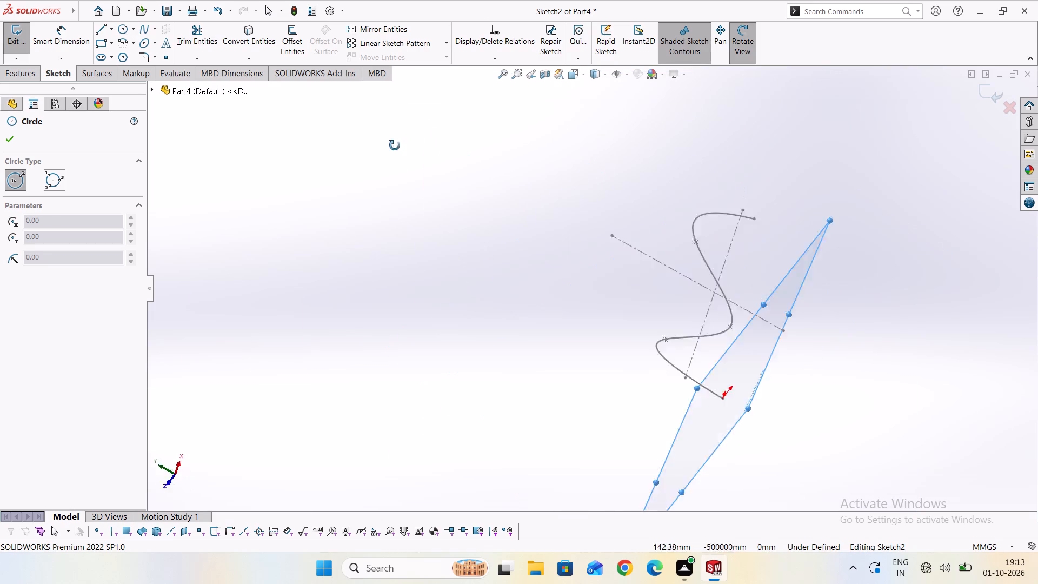
pyautogui.moveTo(395, 145); pyautogui.dragTo(269, 84, button='middle')
pyautogui.moveTo(859, 390); pyautogui.dragTo(859, 327, button='middle')
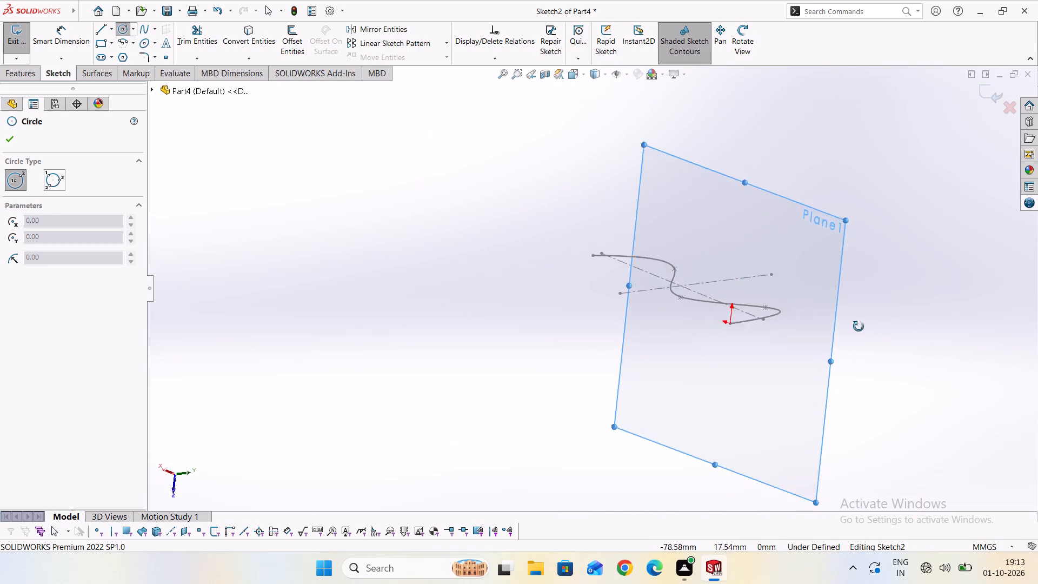
pyautogui.moveTo(859, 327); pyautogui.dragTo(885, 307, button='middle')
pyautogui.scroll(7, 750, 294)
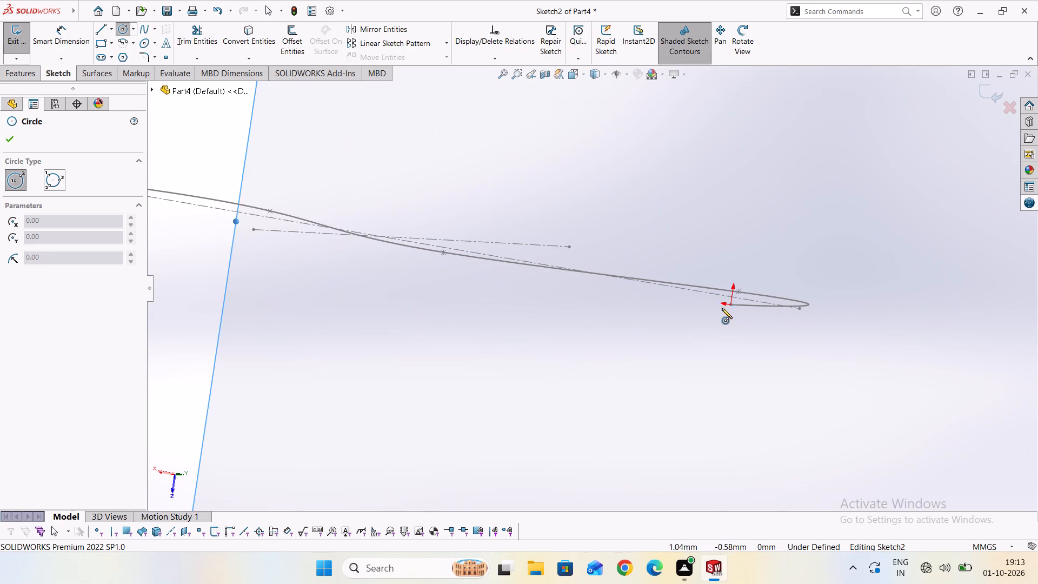
pyautogui.scroll(4, 730, 303)
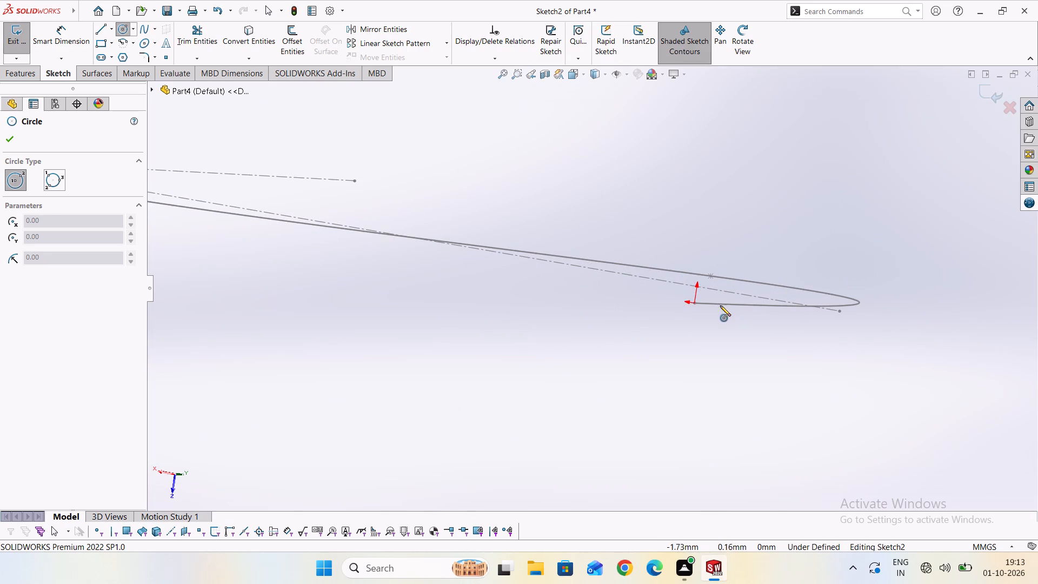
pyautogui.click(693, 303)
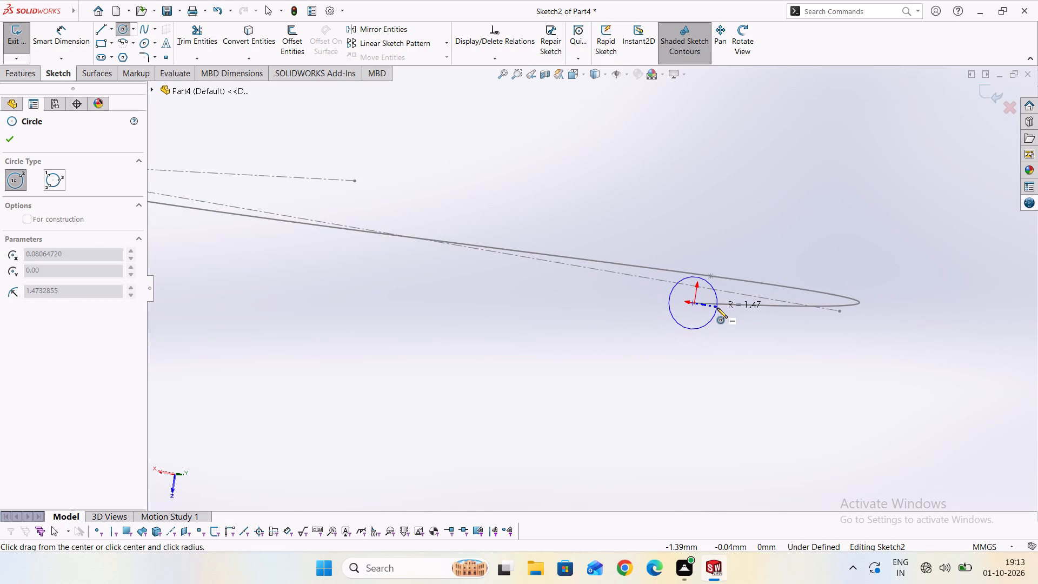
pyautogui.click(717, 308)
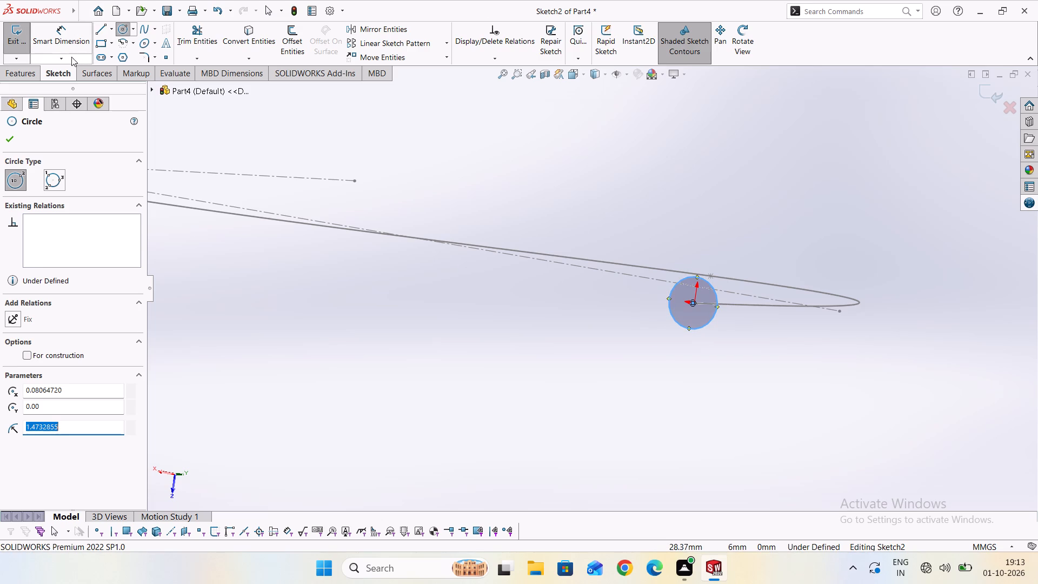
# Dimension the circle at the spline's end with a diameter of 2 mm.
pyautogui.click(69, 41)
pyautogui.click(674, 286)
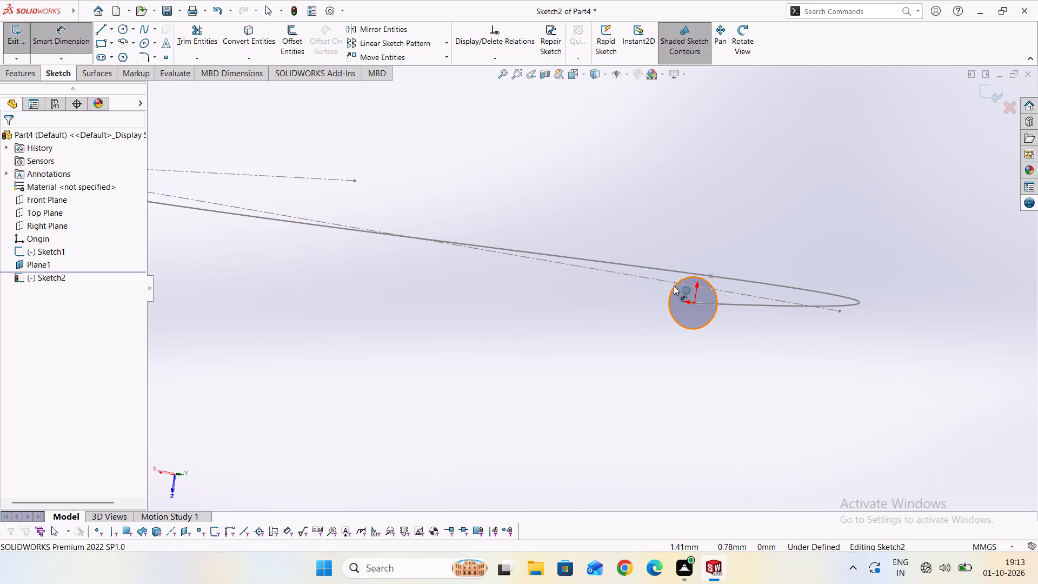
pyautogui.click(623, 214)
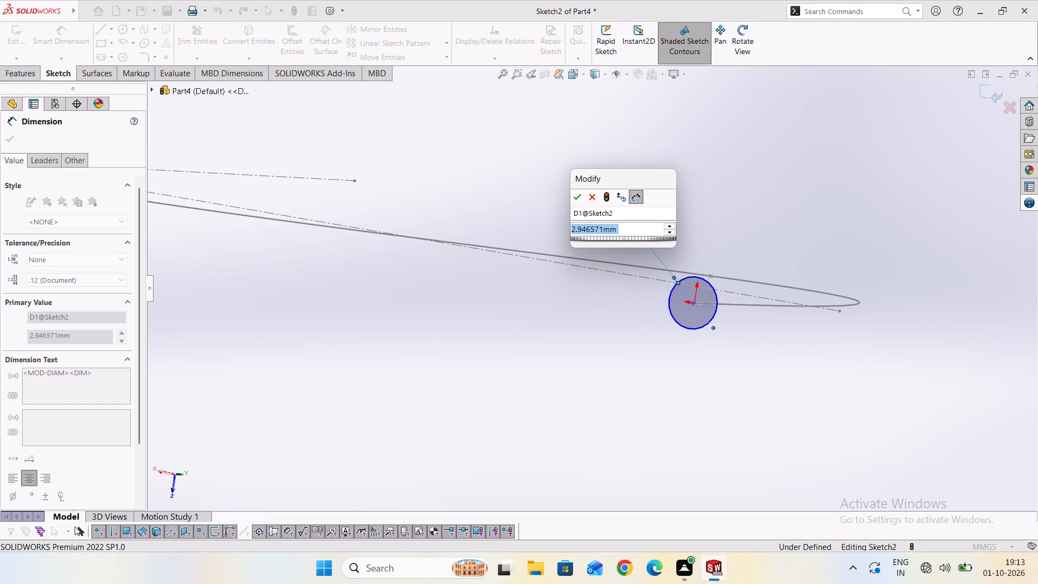
pyautogui.press('2')
pyautogui.press('Return')
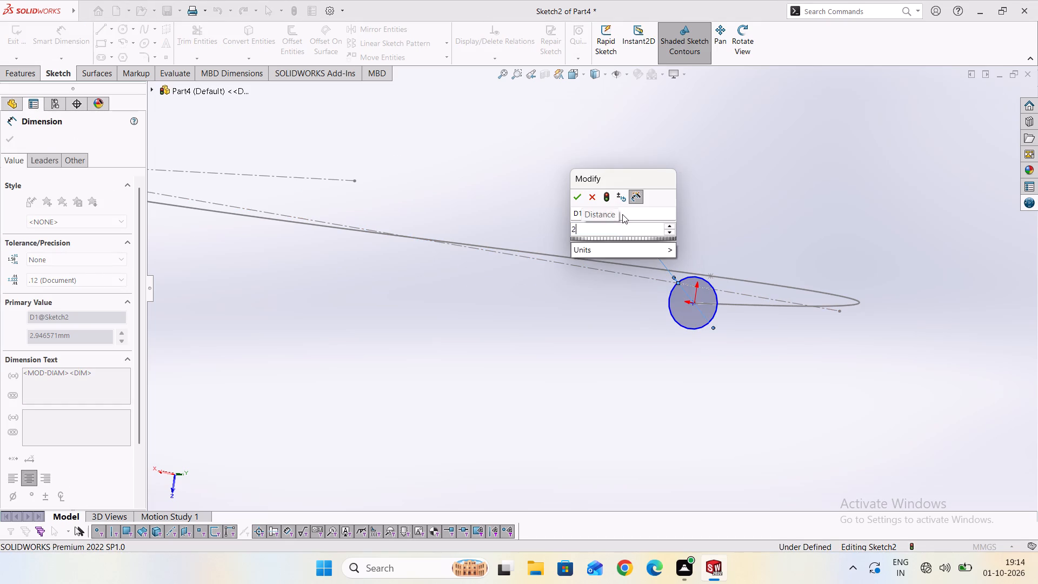
pyautogui.scroll(-7, 607, 241)
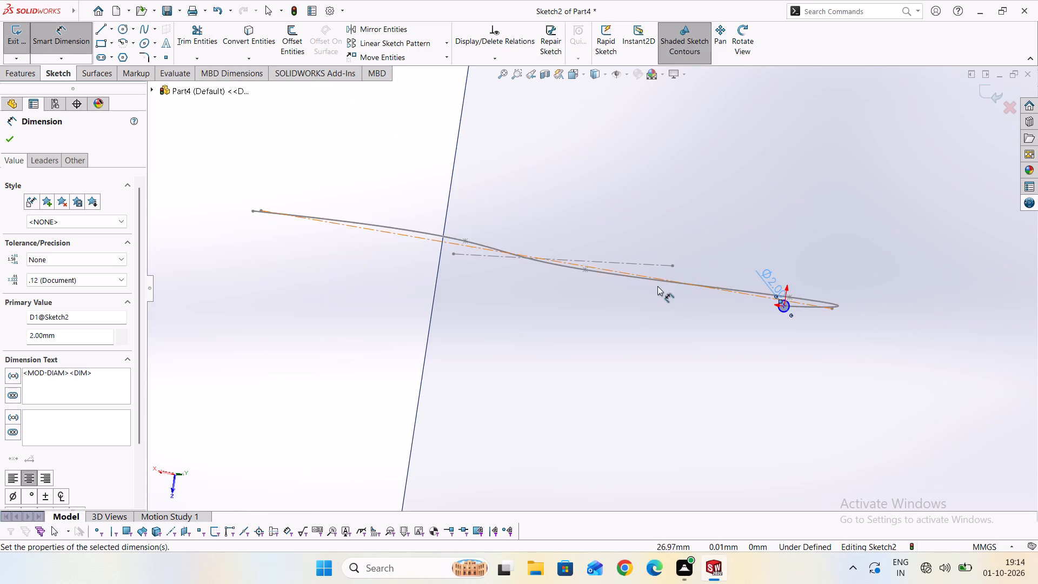
pyautogui.moveTo(666, 288); pyautogui.dragTo(549, 177, button='middle')
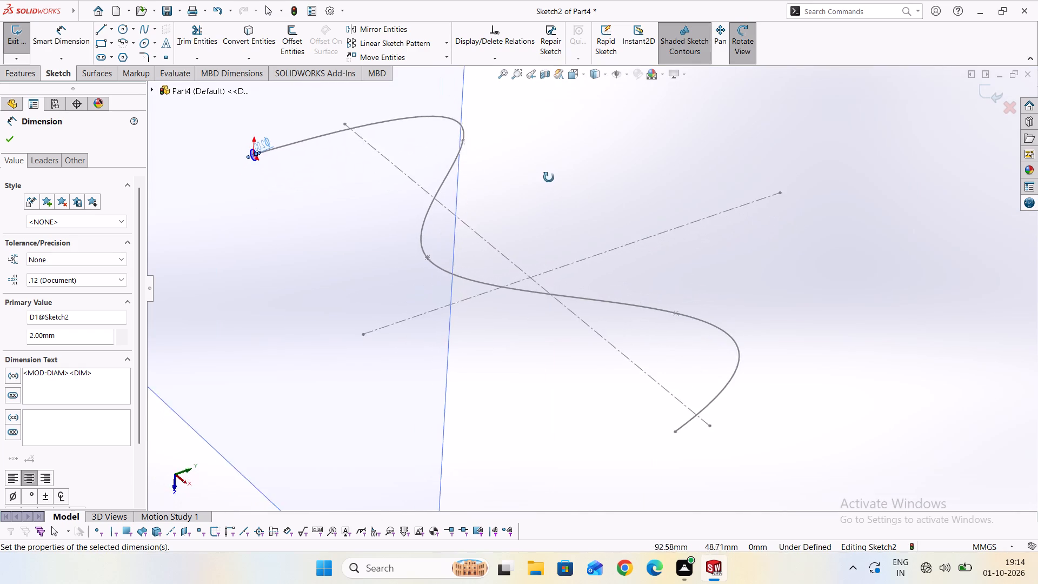
# Accept the circle's diameter dimension and finish dimensioning the profile sketch.
pyautogui.moveTo(549, 177); pyautogui.dragTo(554, 167, button='middle')
pyautogui.moveTo(829, 295); pyautogui.dragTo(858, 310, button='middle')
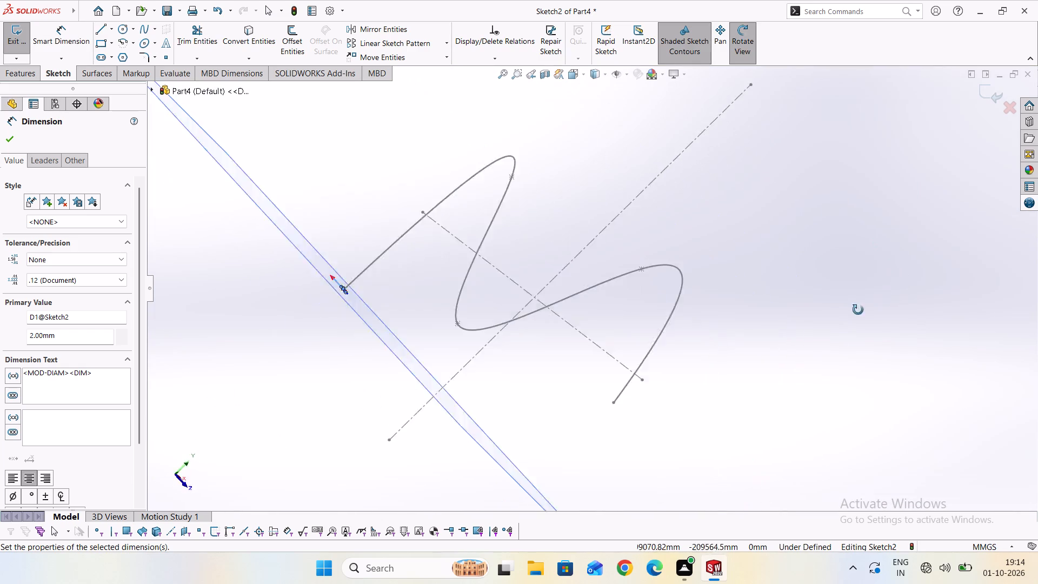
pyautogui.moveTo(858, 310); pyautogui.dragTo(795, 257, button='middle')
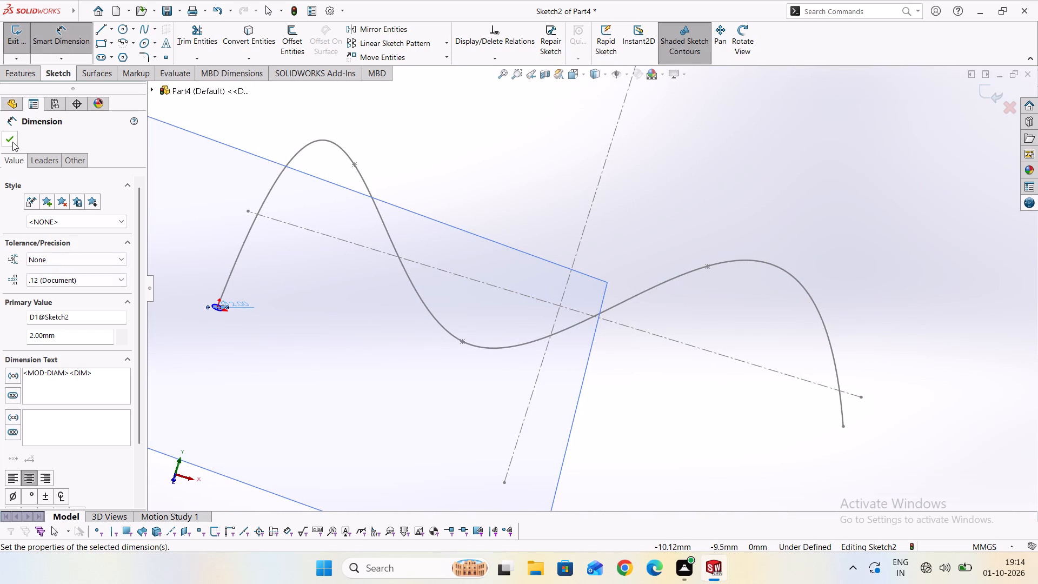
pyautogui.doubleClick(12, 142)
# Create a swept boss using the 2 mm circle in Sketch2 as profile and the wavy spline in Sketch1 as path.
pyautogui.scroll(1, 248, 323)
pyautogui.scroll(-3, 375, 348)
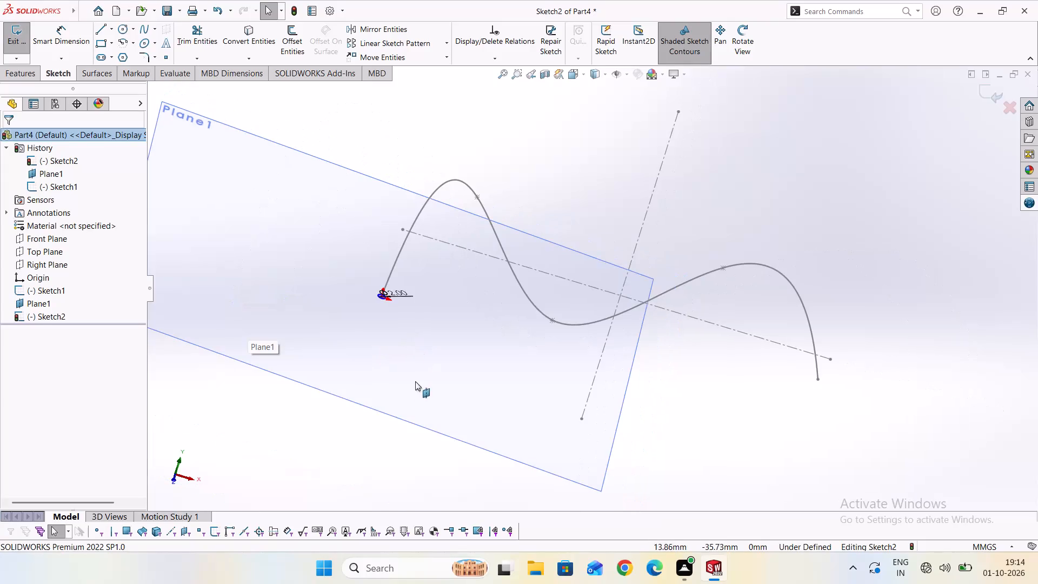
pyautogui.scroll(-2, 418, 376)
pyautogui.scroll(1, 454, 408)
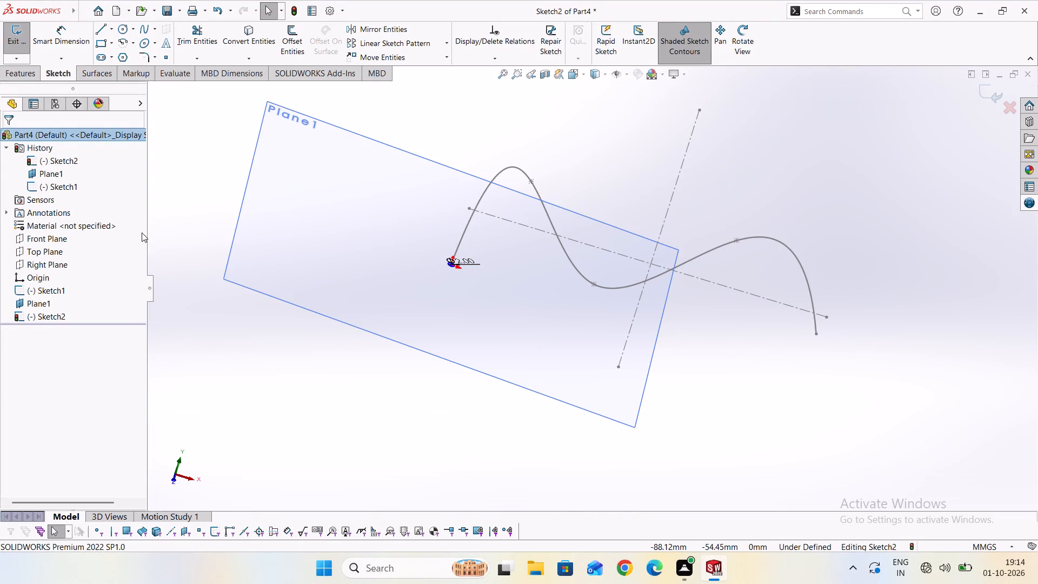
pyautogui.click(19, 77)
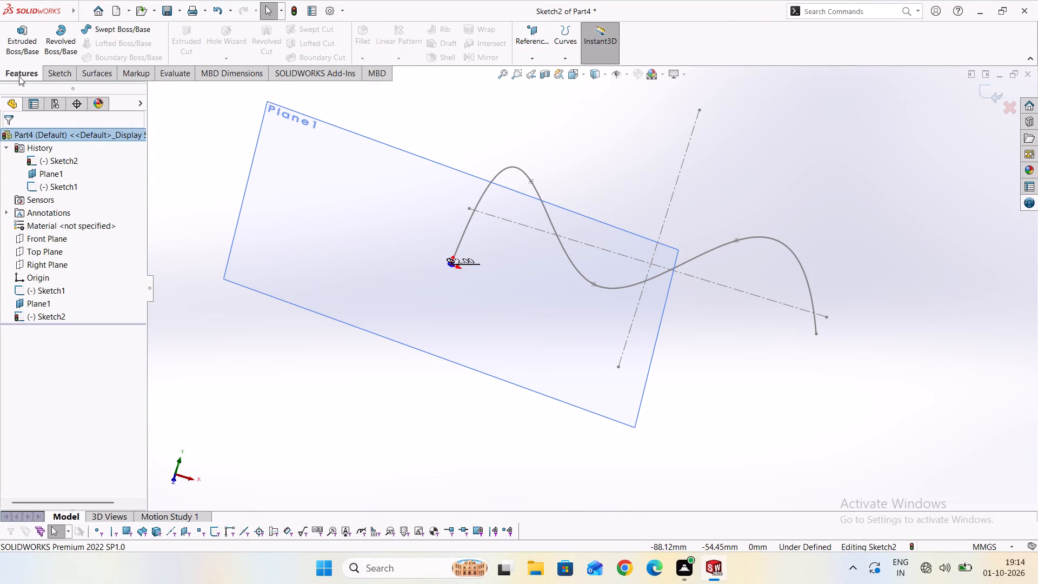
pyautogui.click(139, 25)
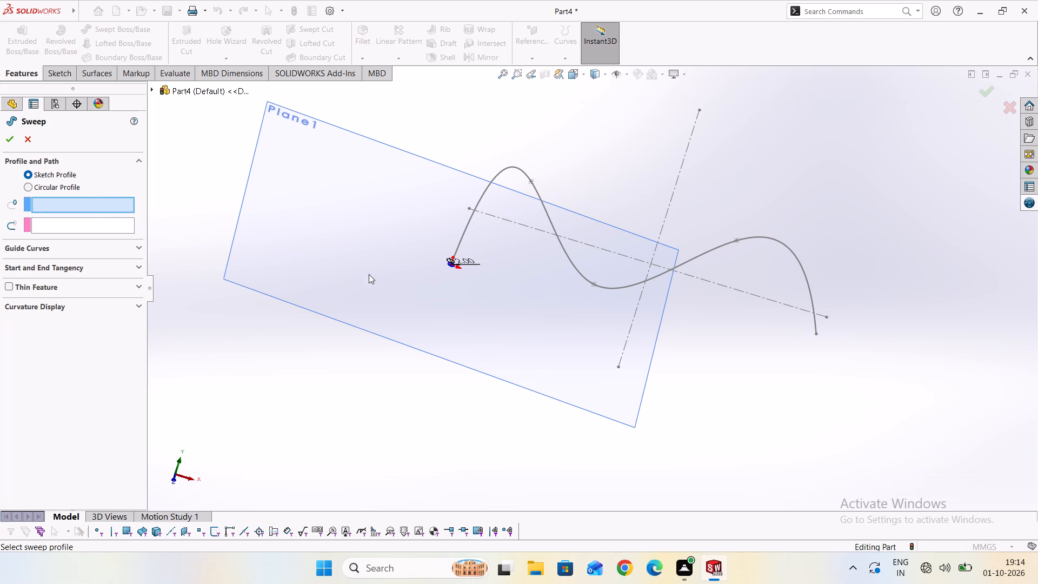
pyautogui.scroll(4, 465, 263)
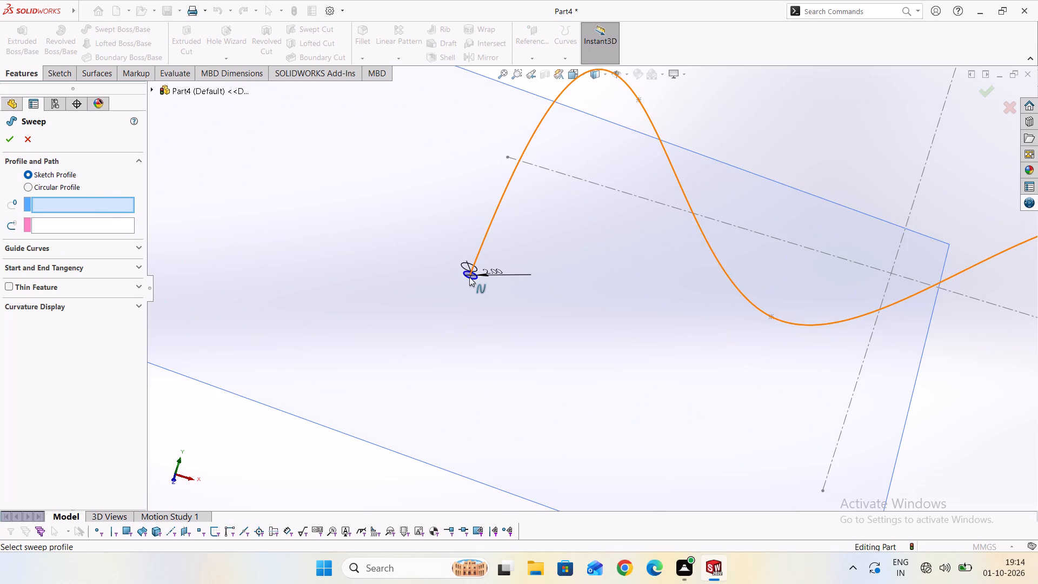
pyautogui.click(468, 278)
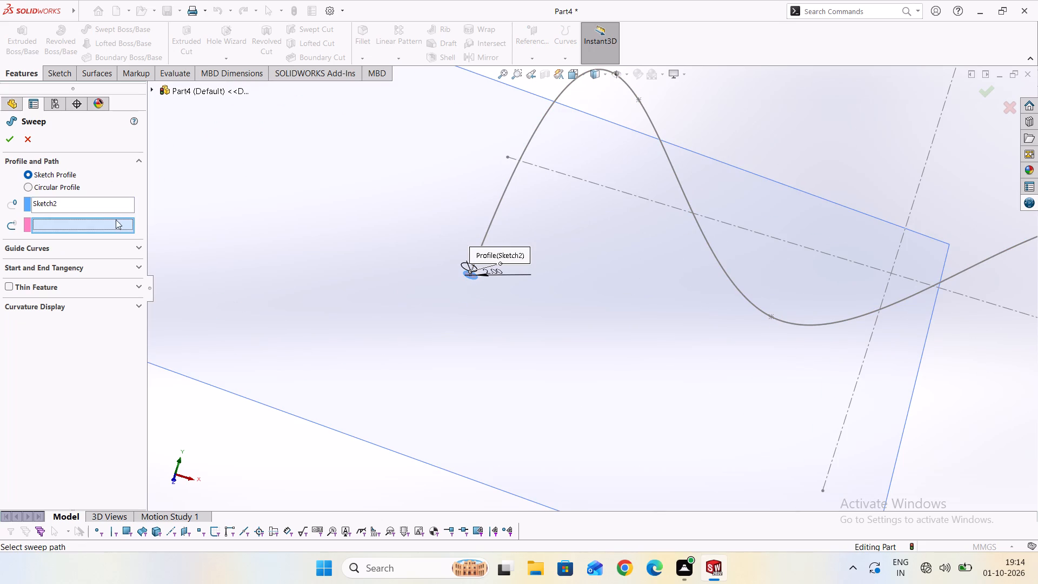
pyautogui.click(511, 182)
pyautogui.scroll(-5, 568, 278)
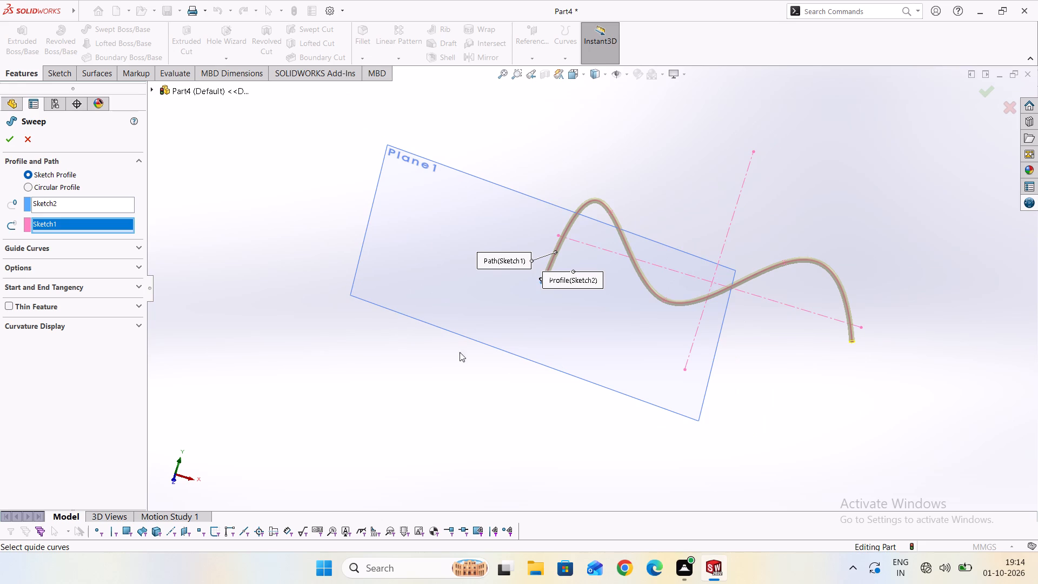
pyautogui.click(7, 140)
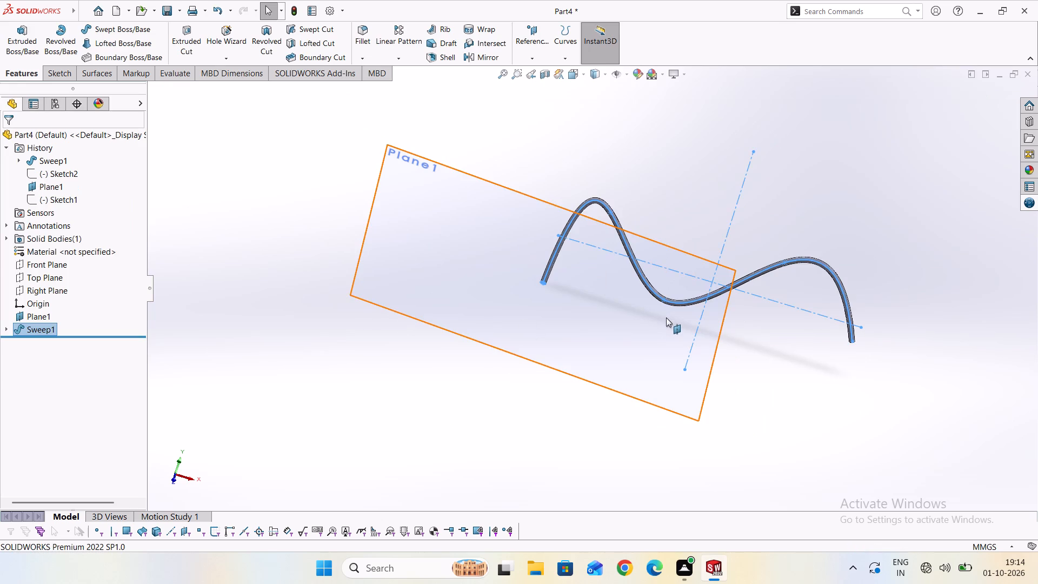
# Examine the swept wavy rod from several angles, including how its ends and bends follow the spline.
pyautogui.scroll(-2, 666, 315)
pyautogui.moveTo(707, 313); pyautogui.dragTo(697, 329, button='middle')
pyautogui.scroll(4, 703, 293)
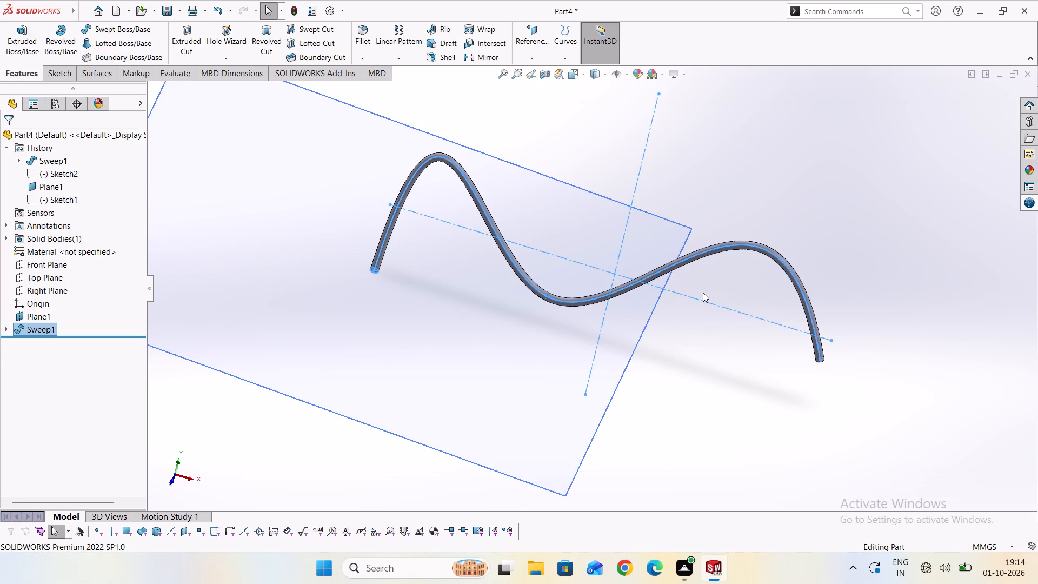
pyautogui.press('Escape')
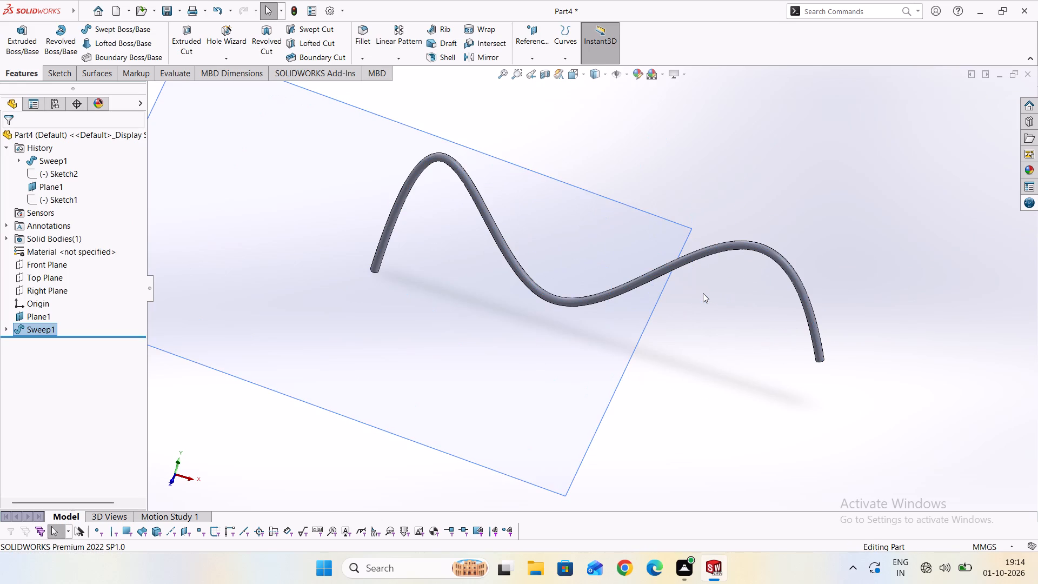
pyautogui.scroll(1, 593, 299)
pyautogui.moveTo(598, 308); pyautogui.dragTo(698, 288, button='middle')
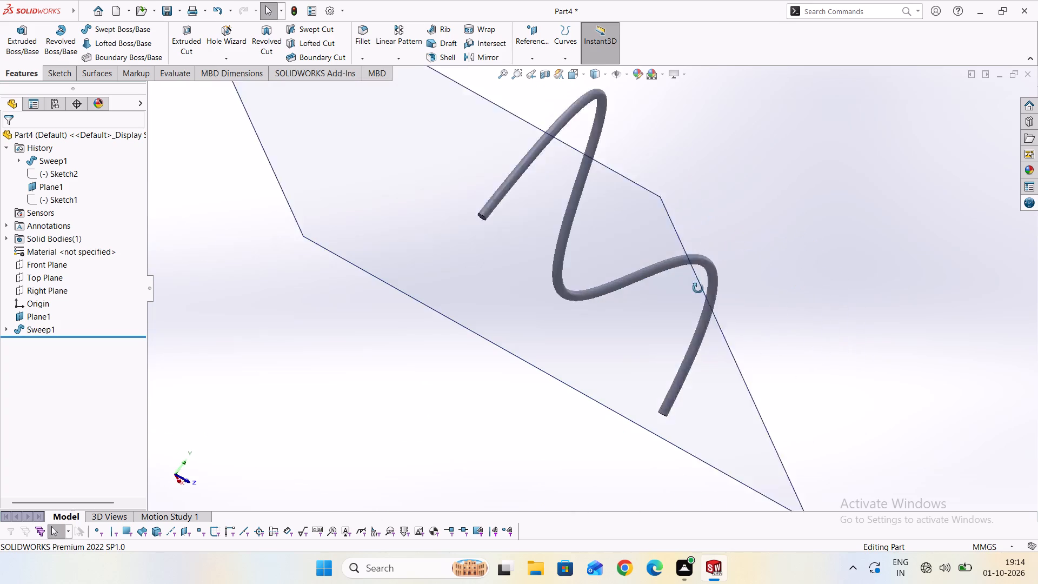
pyautogui.moveTo(698, 288); pyautogui.dragTo(682, 365, button='middle')
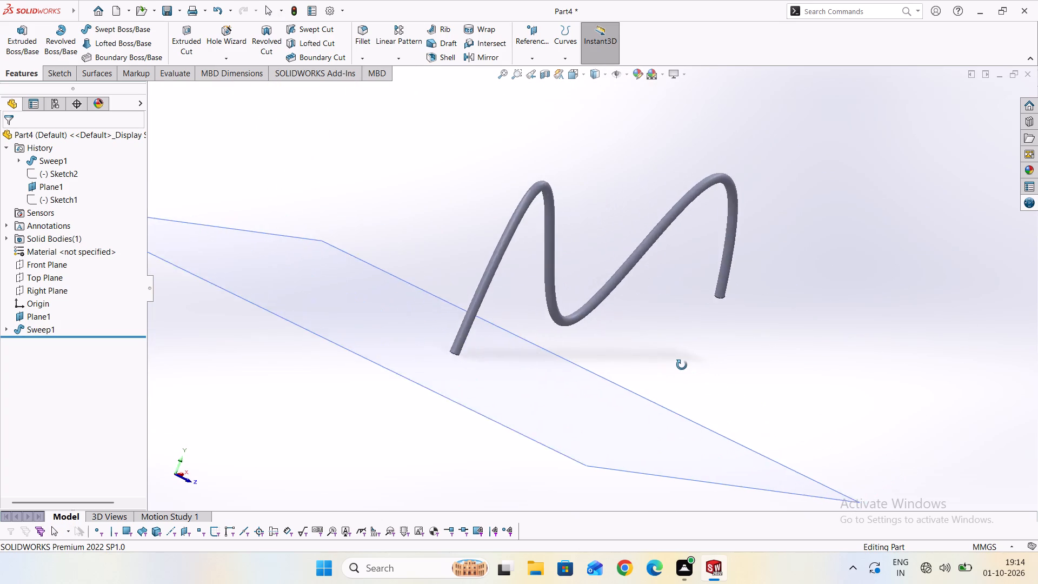
pyautogui.moveTo(682, 365); pyautogui.dragTo(625, 362, button='middle')
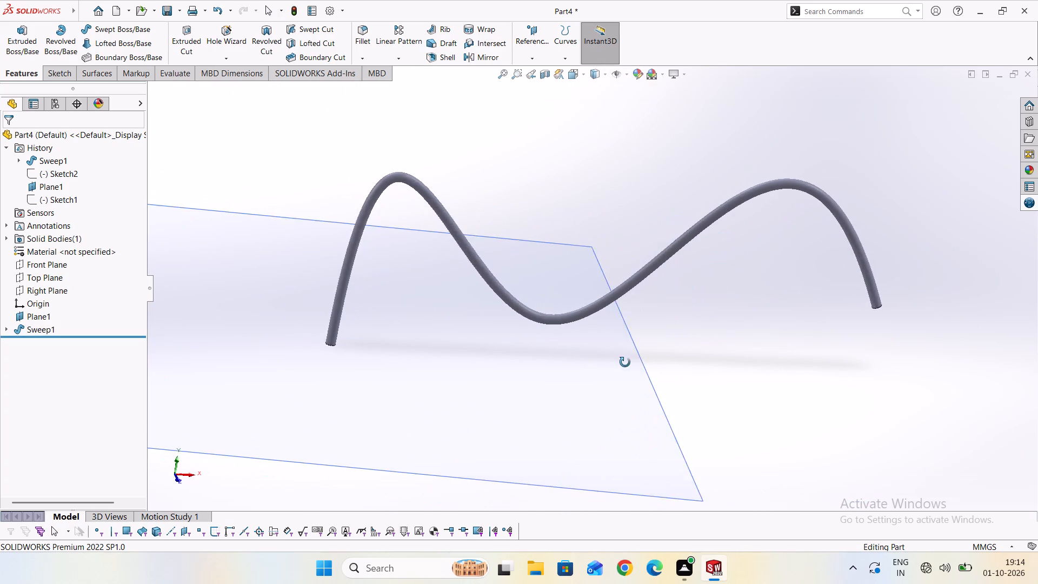
pyautogui.moveTo(625, 362); pyautogui.dragTo(628, 362, button='middle')
pyautogui.rightClick(338, 329)
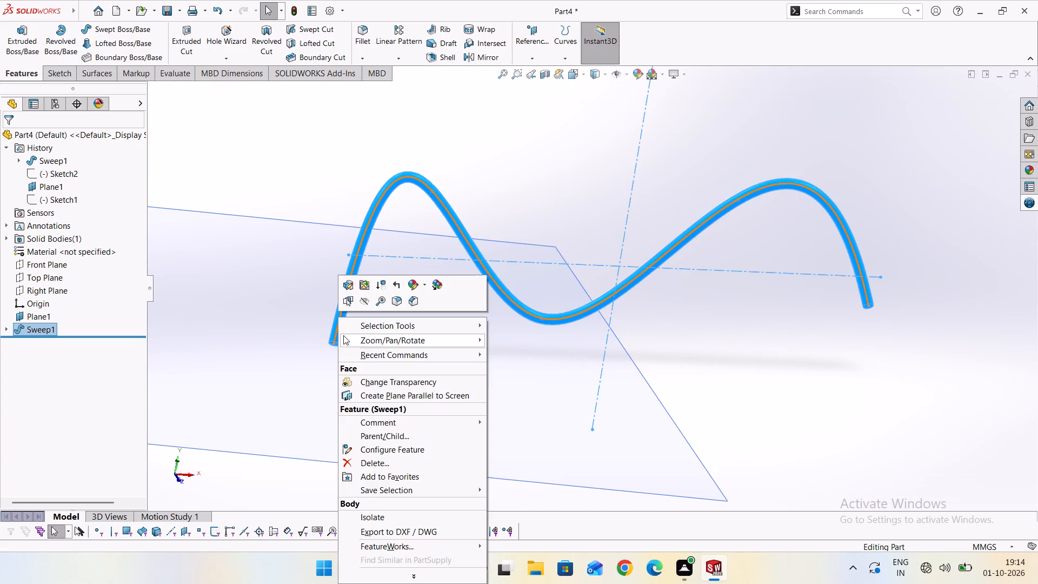
pyautogui.click(351, 158)
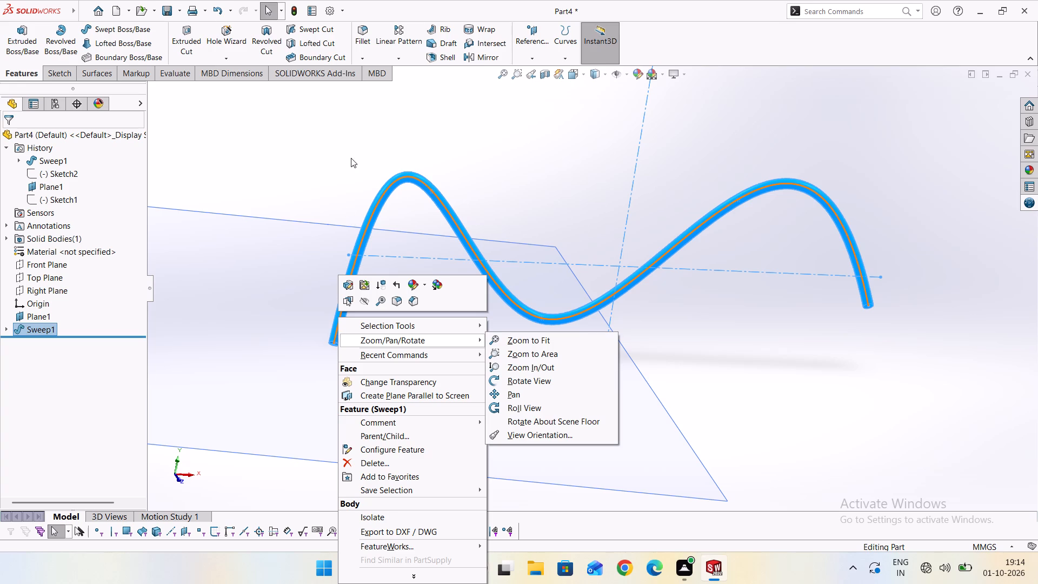
pyautogui.scroll(2, 315, 374)
pyautogui.moveTo(325, 383); pyautogui.dragTo(421, 262, button='middle')
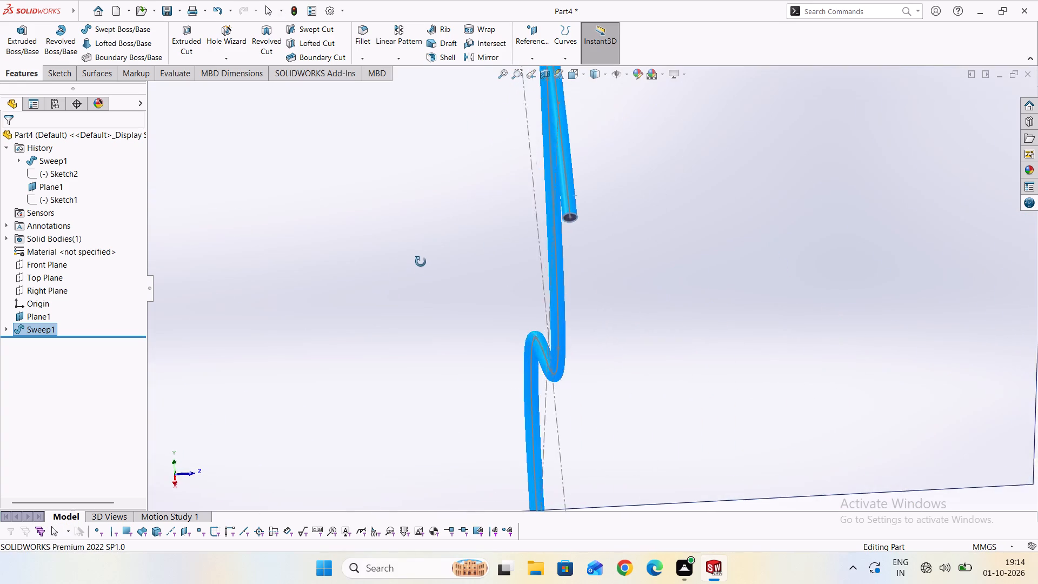
pyautogui.moveTo(421, 262); pyautogui.dragTo(833, 294, button='middle')
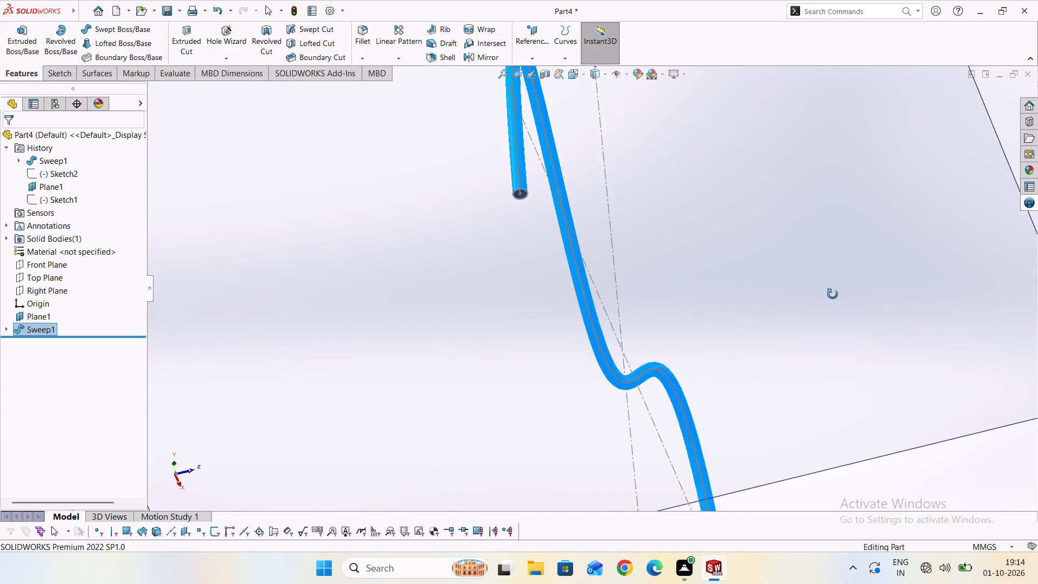
pyautogui.moveTo(833, 294); pyautogui.dragTo(880, 324, button='middle')
pyautogui.scroll(-1, 877, 323)
pyautogui.scroll(2, 638, 230)
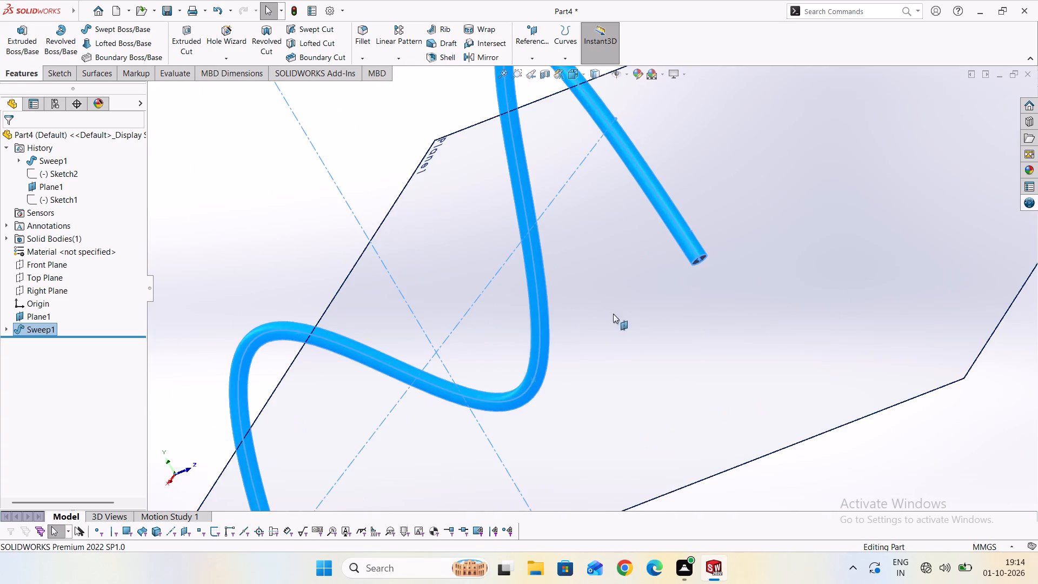
pyautogui.scroll(-3, 604, 314)
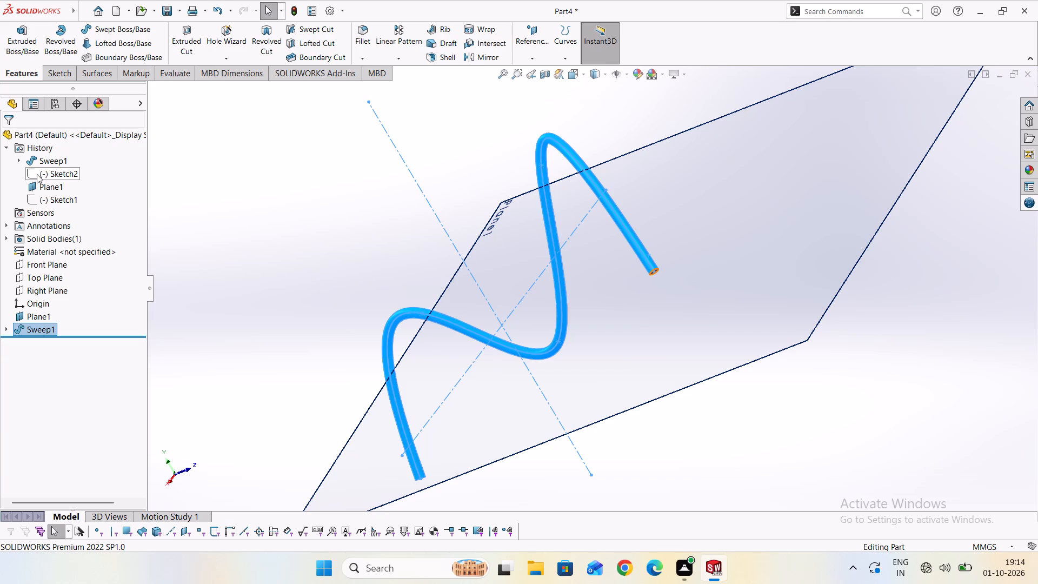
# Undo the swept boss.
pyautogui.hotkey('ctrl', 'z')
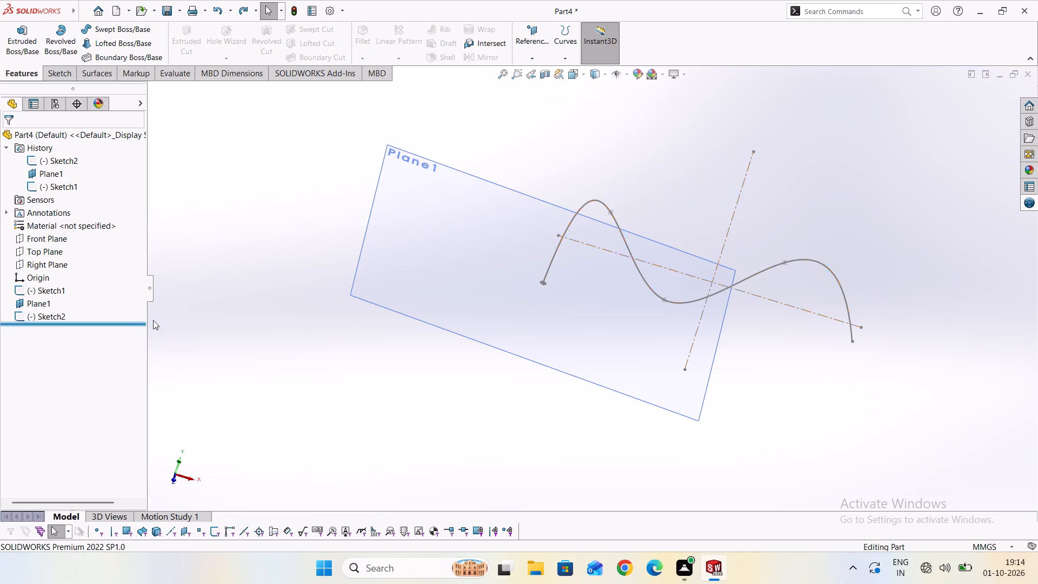
# Sweep the circle in Sketch2 along the spline in Sketch1, with Follow Path profile orientation and no profile twist.
pyautogui.scroll(3, 465, 294)
pyautogui.scroll(2, 594, 284)
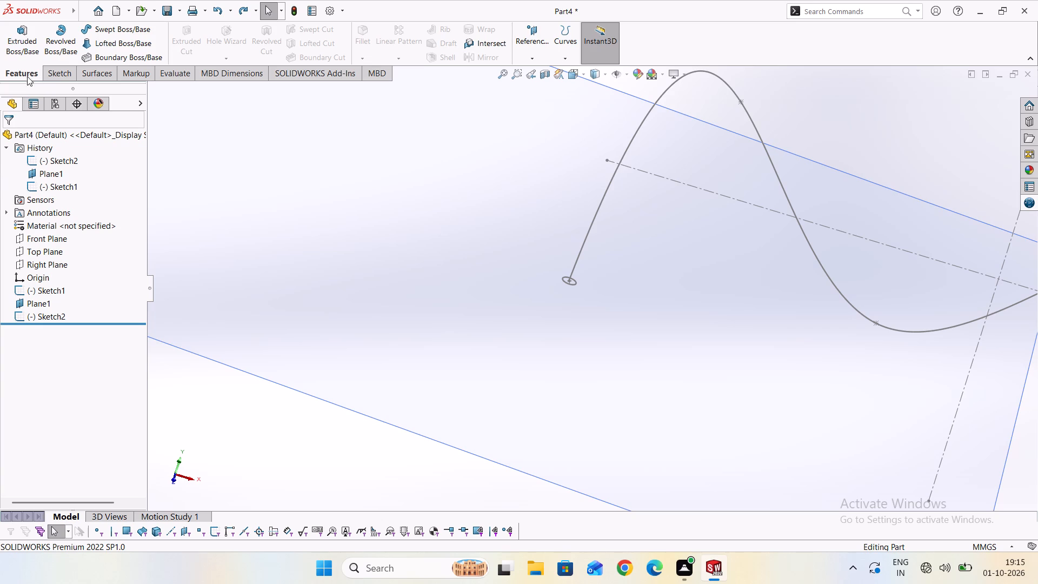
pyautogui.click(104, 29)
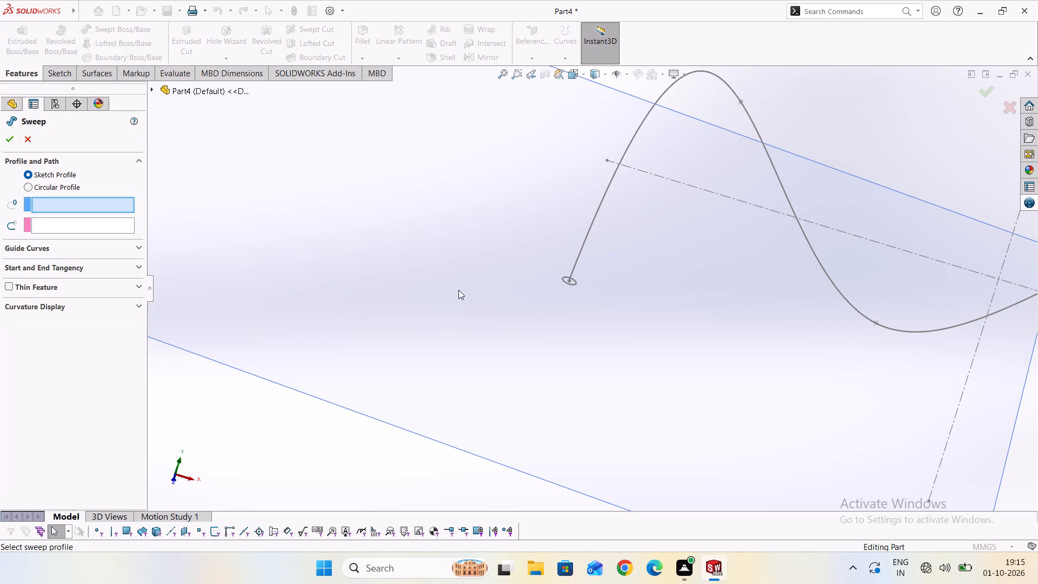
pyautogui.click(567, 284)
pyautogui.click(583, 244)
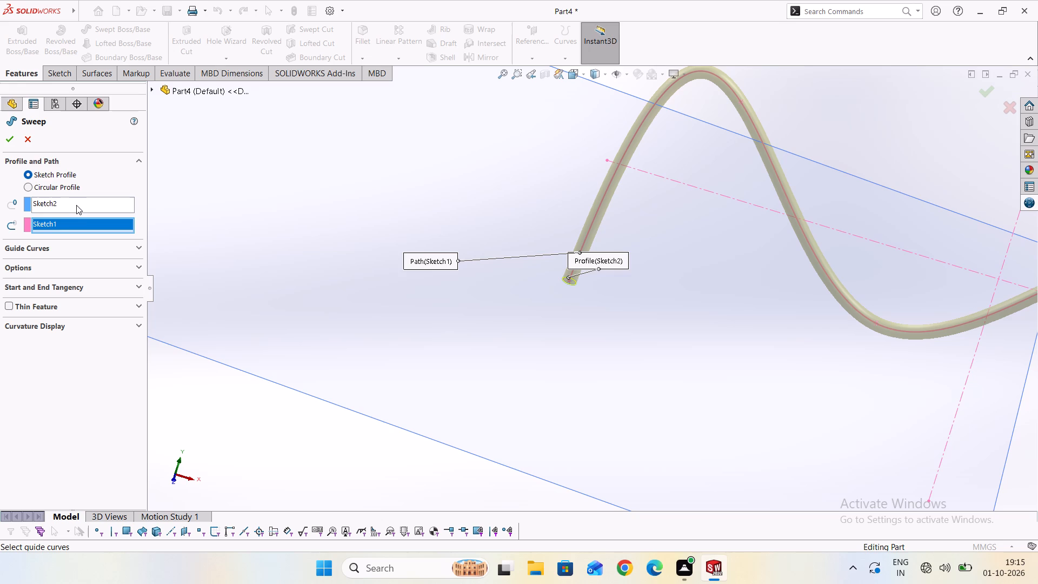
pyautogui.scroll(-1, 106, 244)
pyautogui.click(140, 269)
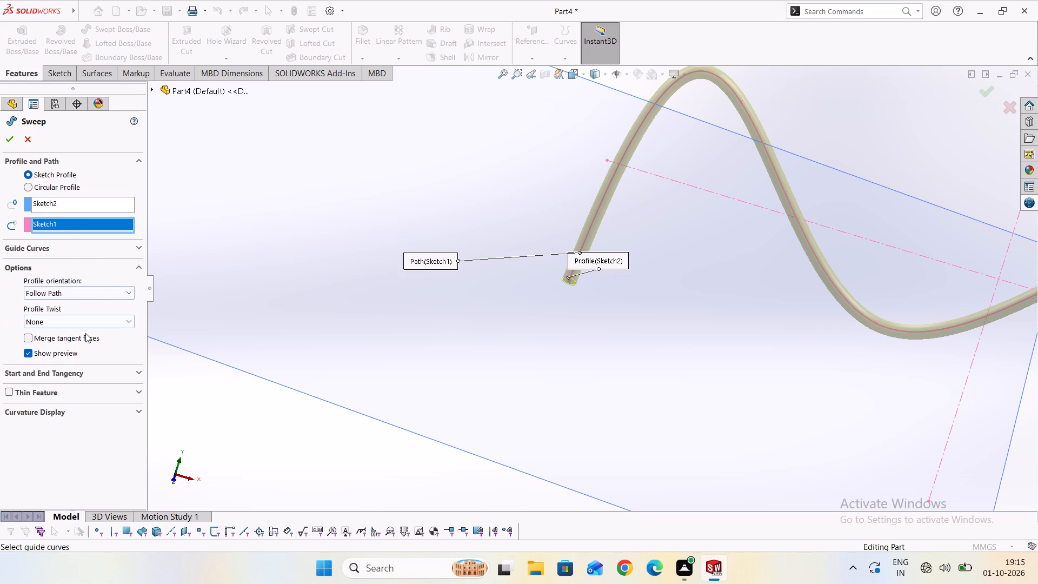
pyautogui.scroll(-3, 88, 343)
pyautogui.scroll(3, 589, 276)
pyautogui.scroll(3, 487, 298)
pyautogui.scroll(2, 623, 326)
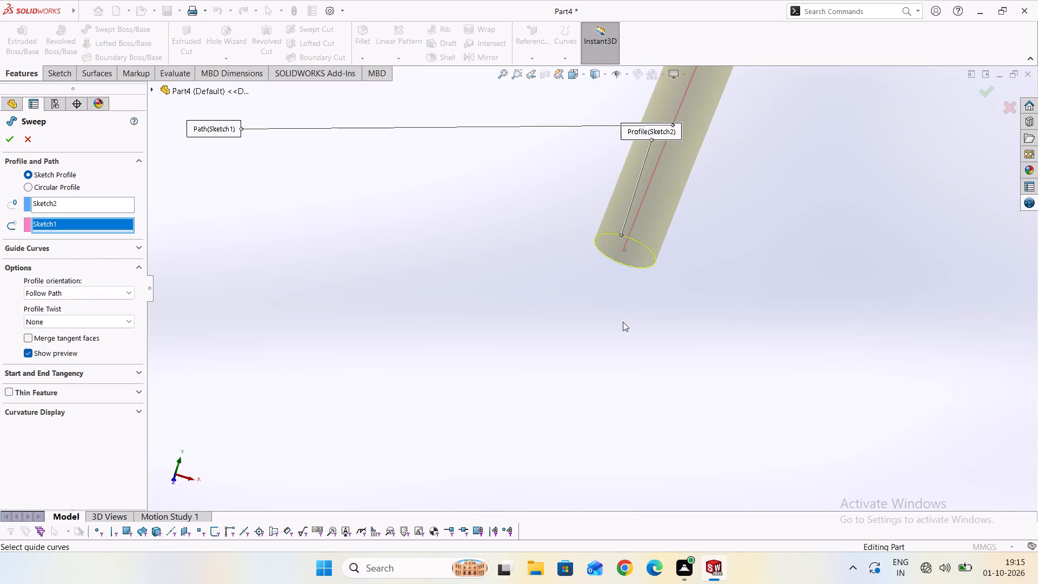
pyautogui.scroll(-2, 622, 322)
pyautogui.moveTo(614, 343); pyautogui.dragTo(627, 320, button='middle')
pyautogui.click(6, 136)
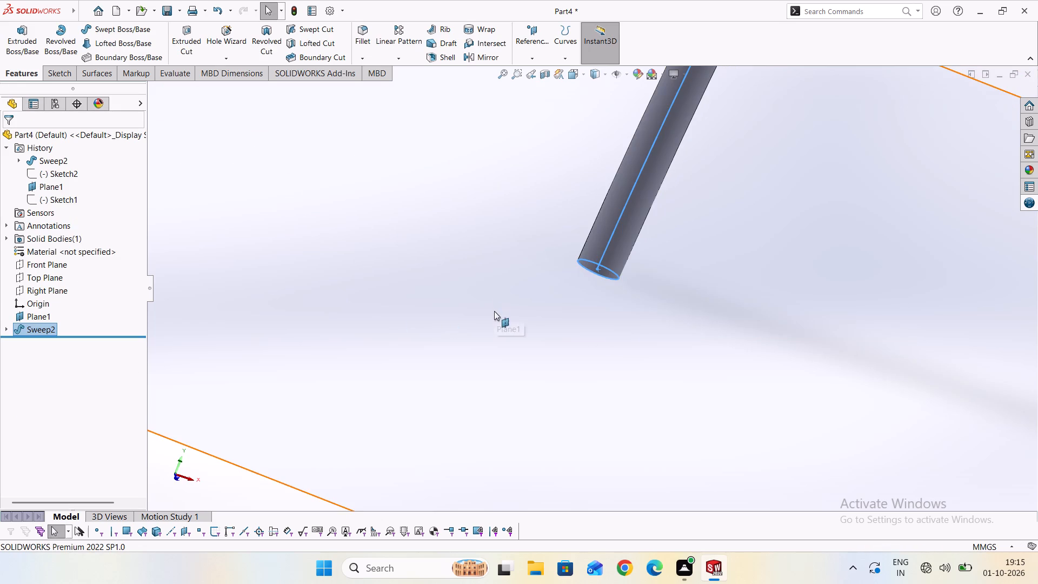
# Examine the new swept rod's circular end face at the profile end and its overall wavy shape.
pyautogui.moveTo(494, 312); pyautogui.dragTo(606, 247, button='middle')
pyautogui.scroll(-1, 611, 290)
pyautogui.moveTo(611, 288); pyautogui.dragTo(619, 199, button='middle')
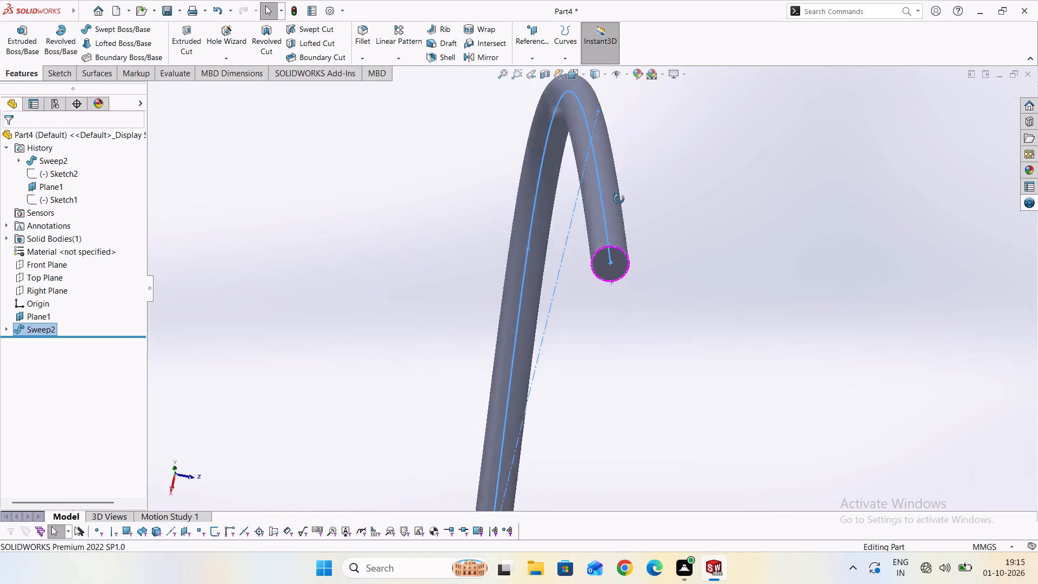
pyautogui.moveTo(619, 199); pyautogui.dragTo(623, 184, button='middle')
pyautogui.moveTo(614, 263); pyautogui.dragTo(598, 213, button='middle')
pyautogui.scroll(1, 600, 219)
pyautogui.scroll(5, 614, 274)
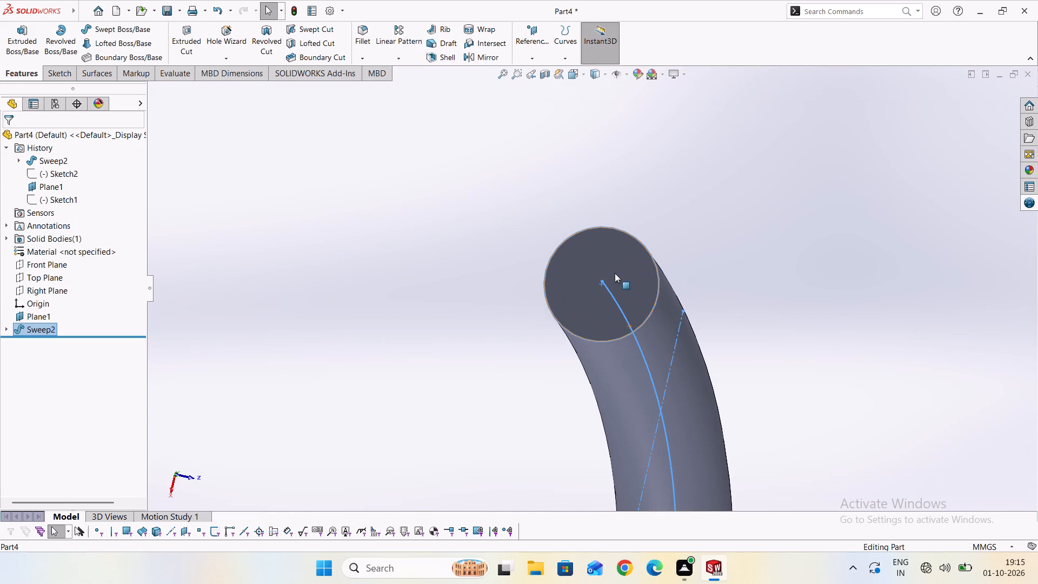
pyautogui.scroll(3, 610, 291)
pyautogui.scroll(-13, 610, 292)
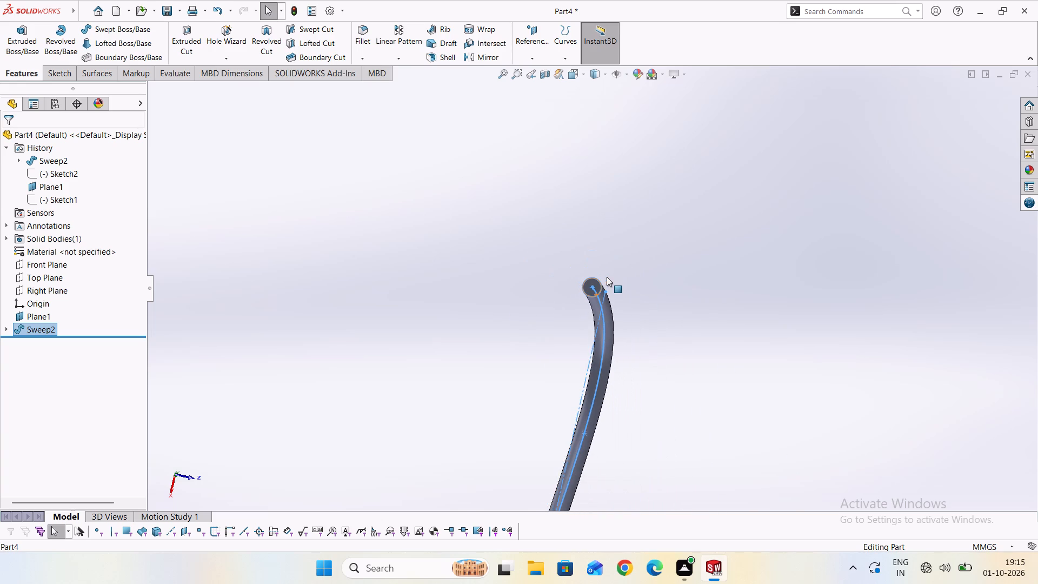
pyautogui.scroll(-2, 613, 270)
pyautogui.moveTo(621, 256); pyautogui.dragTo(405, 267, button='middle')
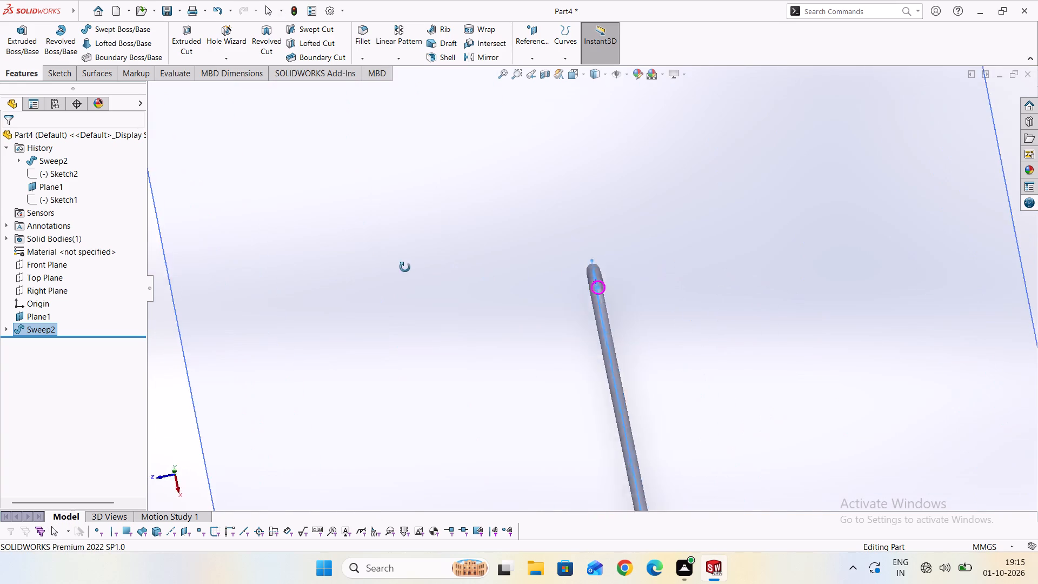
pyautogui.moveTo(405, 267); pyautogui.dragTo(417, 149, button='middle')
pyautogui.scroll(-4, 535, 379)
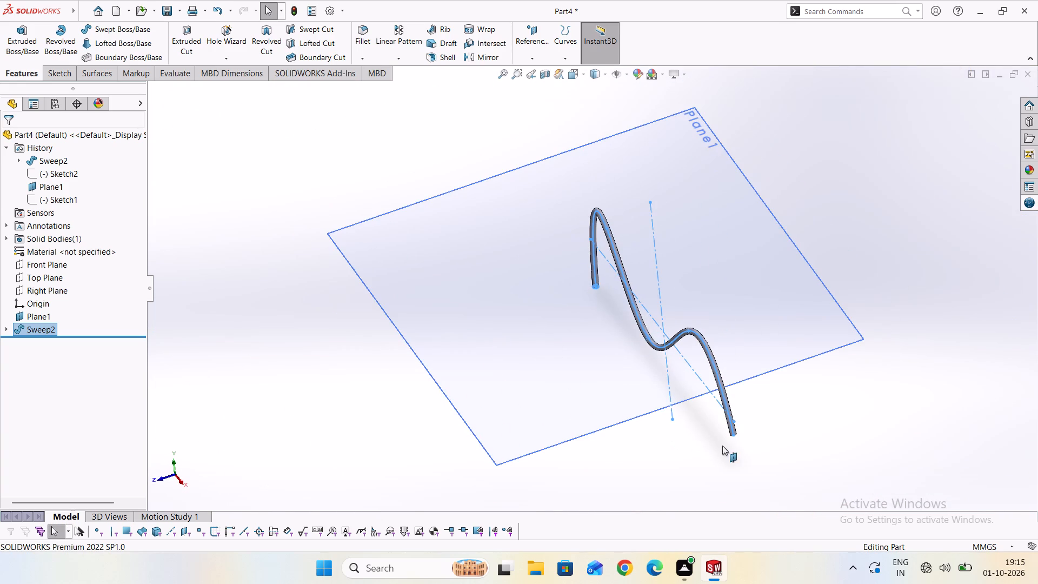
# Examine the swept wavy rod from several angles, including its relation to Plane1 and the path's end points.
pyautogui.scroll(2, 736, 443)
pyautogui.moveTo(694, 466); pyautogui.dragTo(655, 304, button='middle')
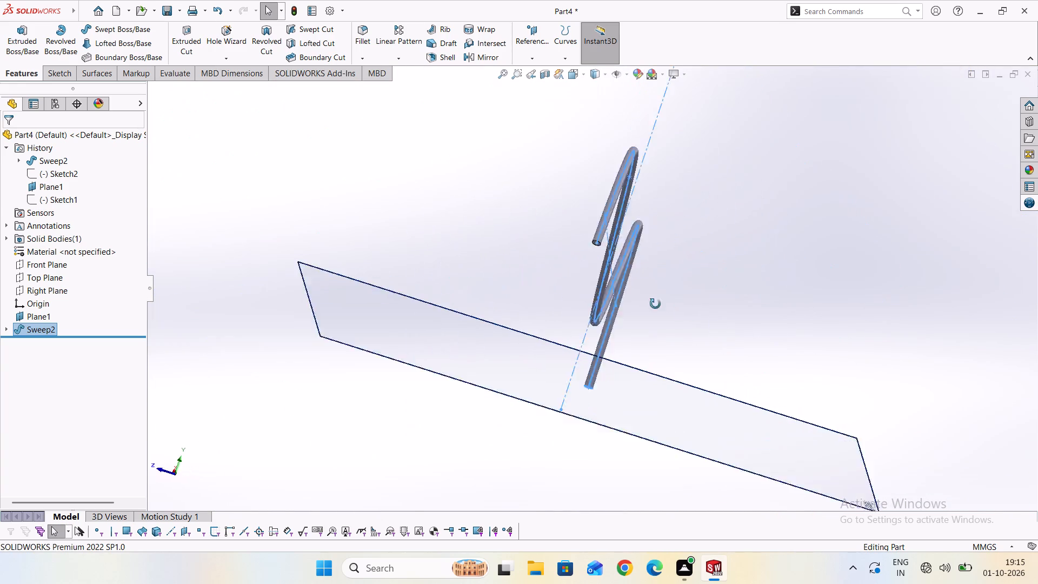
pyautogui.moveTo(655, 304); pyautogui.dragTo(868, 367, button='middle')
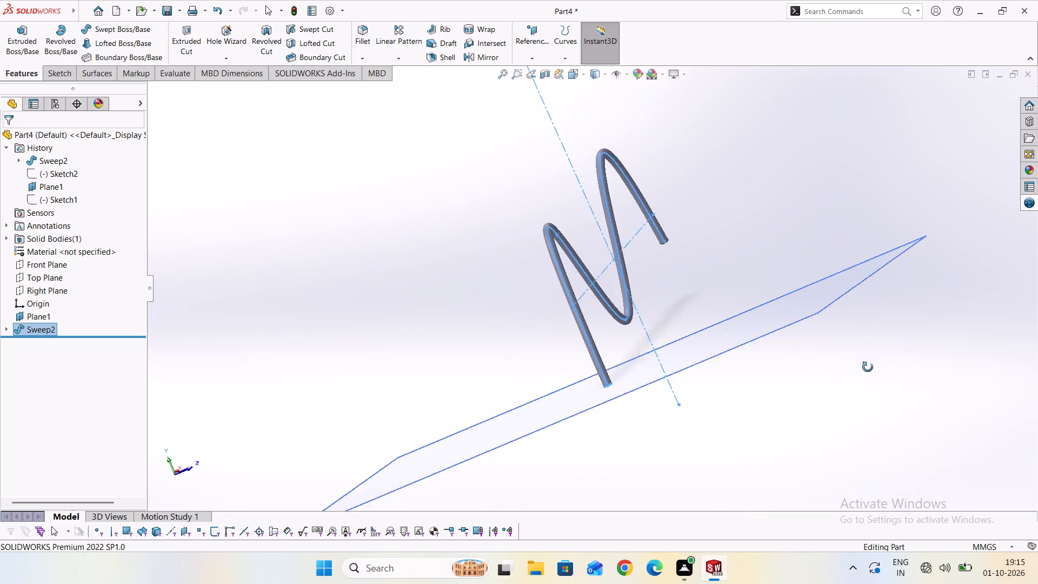
pyautogui.moveTo(868, 367); pyautogui.dragTo(843, 402, button='middle')
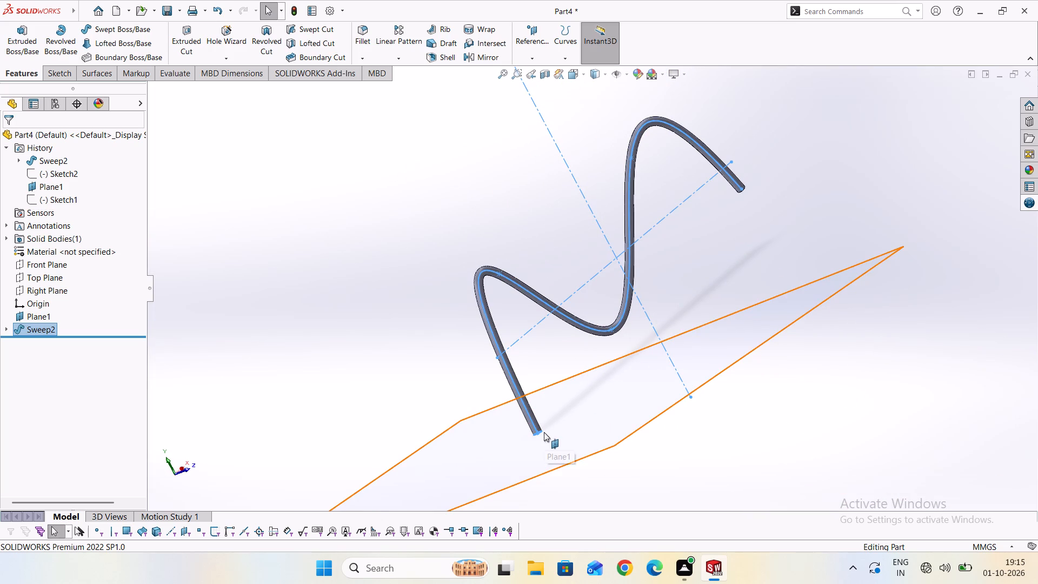
pyautogui.scroll(-3, 544, 432)
pyautogui.scroll(2, 571, 376)
pyautogui.scroll(-3, 571, 377)
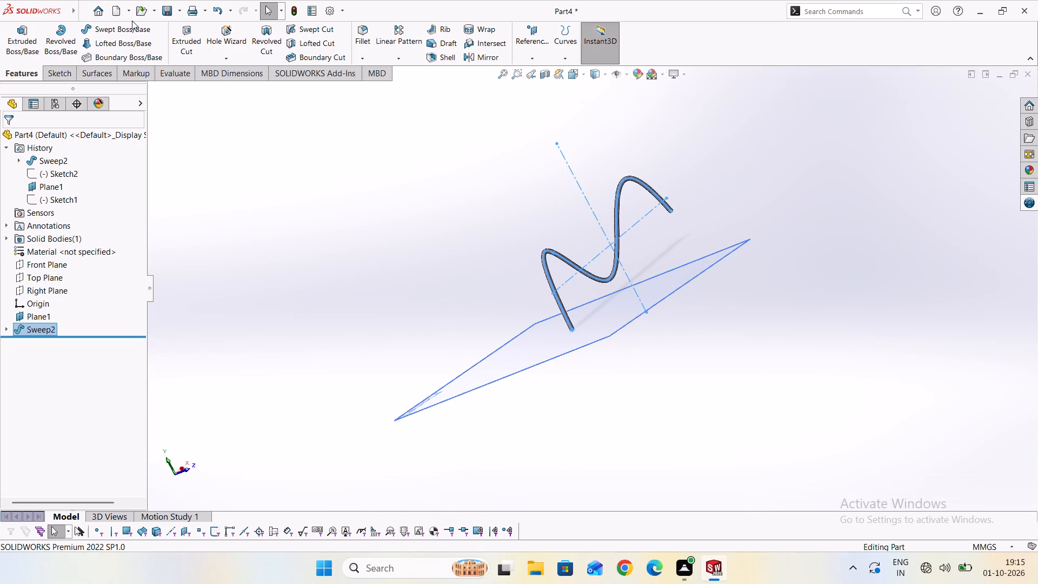
# Open the recent part document 30sep2026.SLDPRT.
pyautogui.click(101, 14)
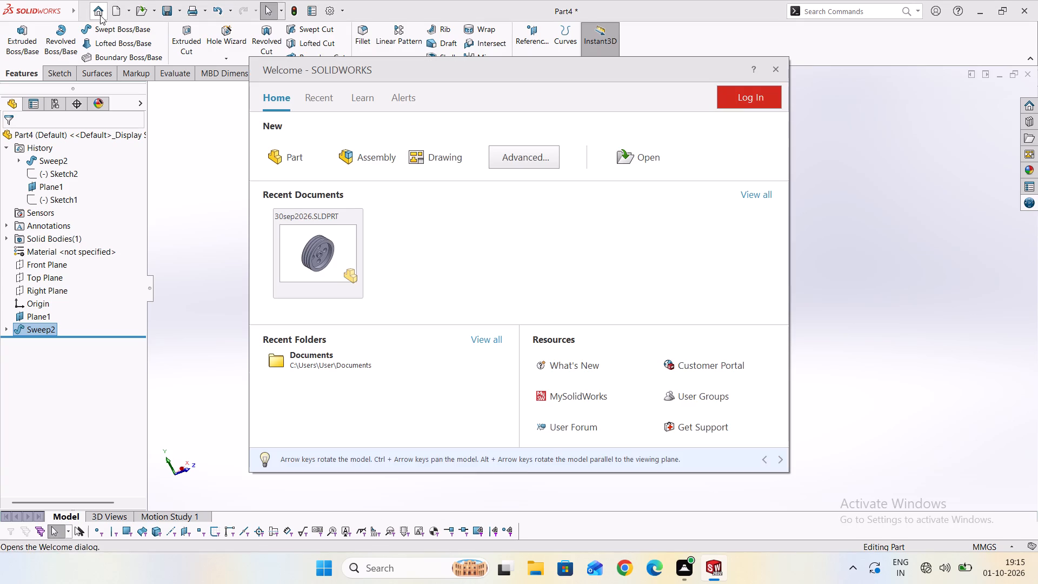
pyautogui.doubleClick(308, 261)
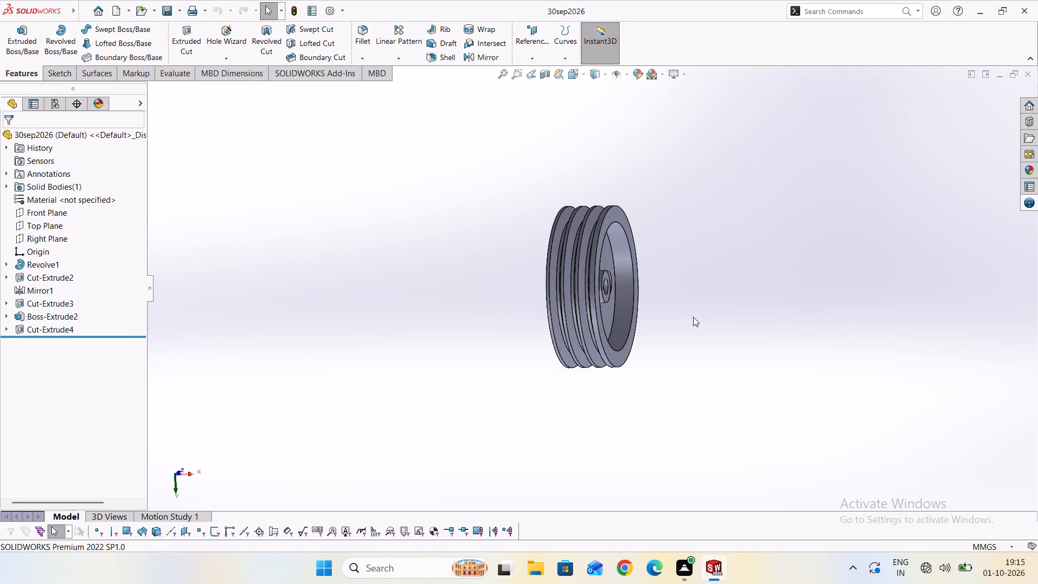
# Examine the grooved pulley from all sides, including its rim grooves, web holes, hub and the keyway in its bore.
pyautogui.moveTo(693, 317); pyautogui.dragTo(588, 356, button='middle')
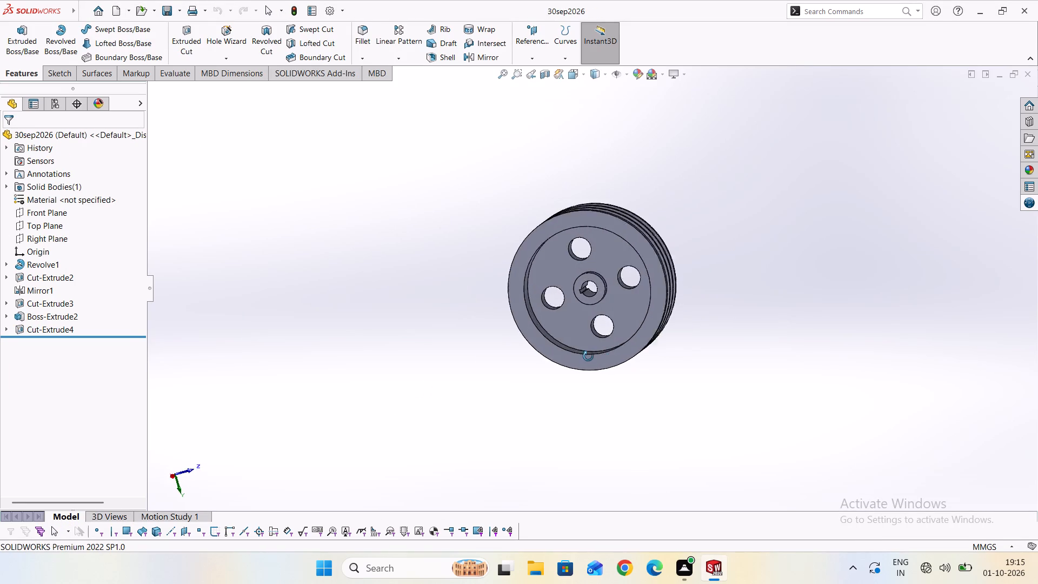
pyautogui.moveTo(588, 356); pyautogui.dragTo(501, 366, button='middle')
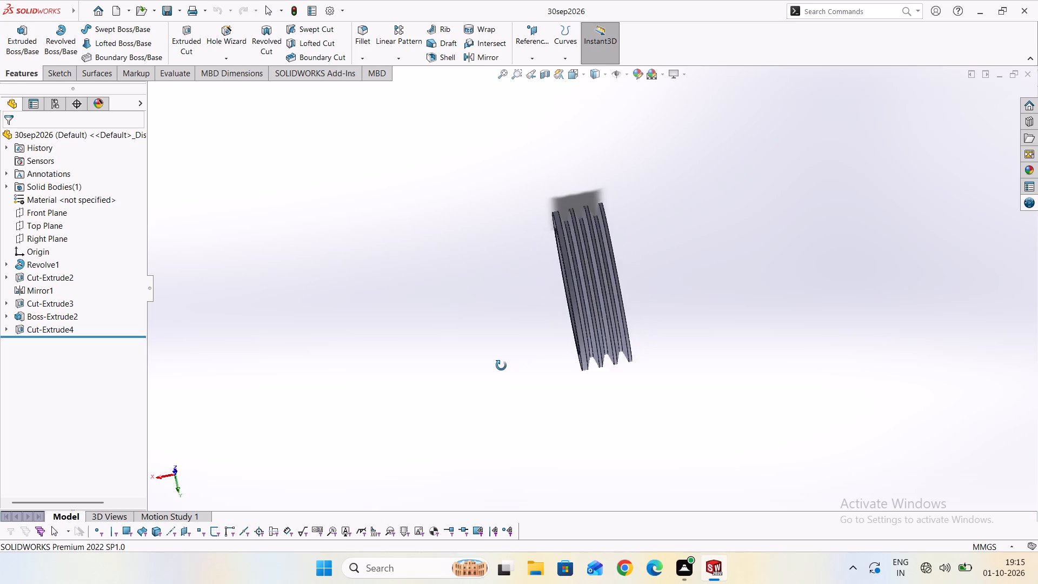
pyautogui.moveTo(501, 366); pyautogui.dragTo(402, 367, button='middle')
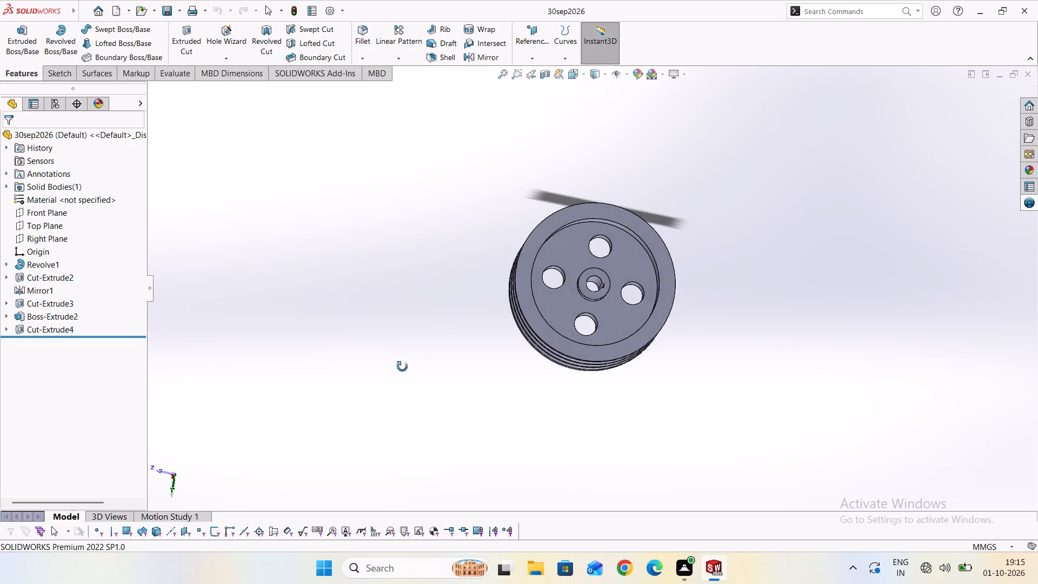
pyautogui.moveTo(402, 367); pyautogui.dragTo(334, 367, button='middle')
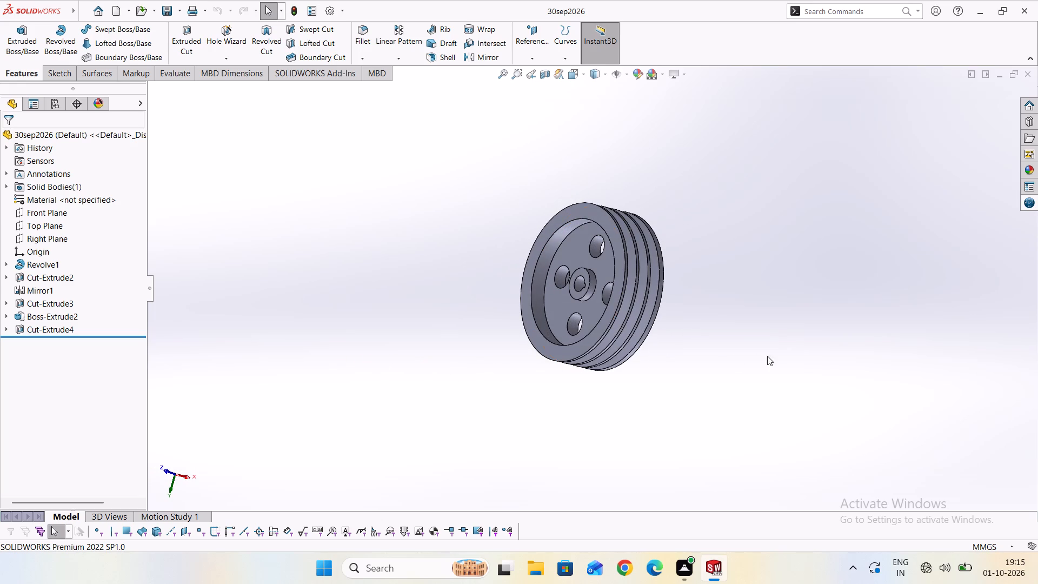
pyautogui.scroll(-1, 776, 355)
pyautogui.moveTo(765, 358); pyautogui.dragTo(622, 367, button='middle')
pyautogui.scroll(3, 607, 313)
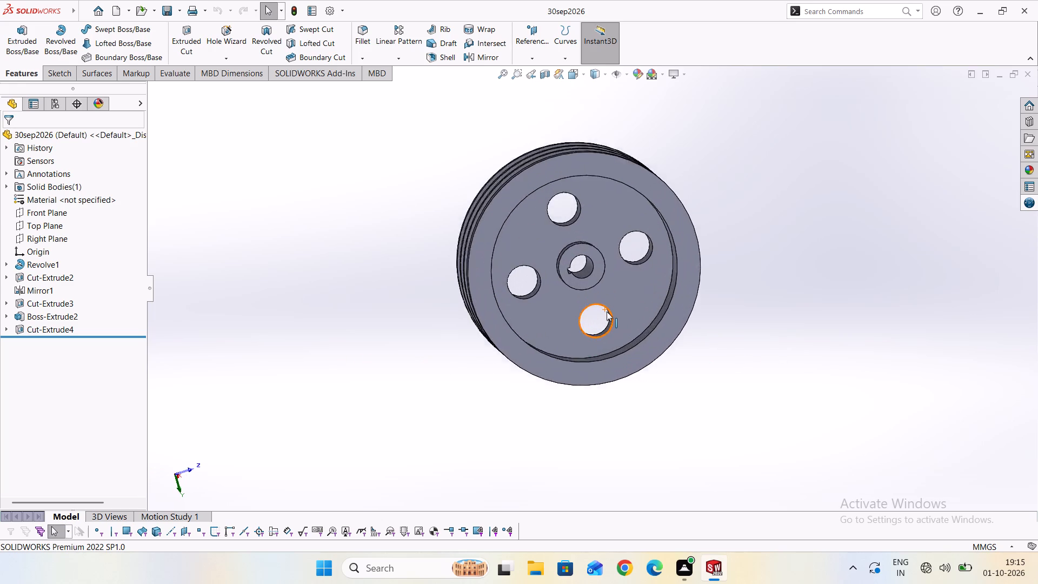
pyautogui.scroll(3, 607, 311)
pyautogui.scroll(-3, 607, 310)
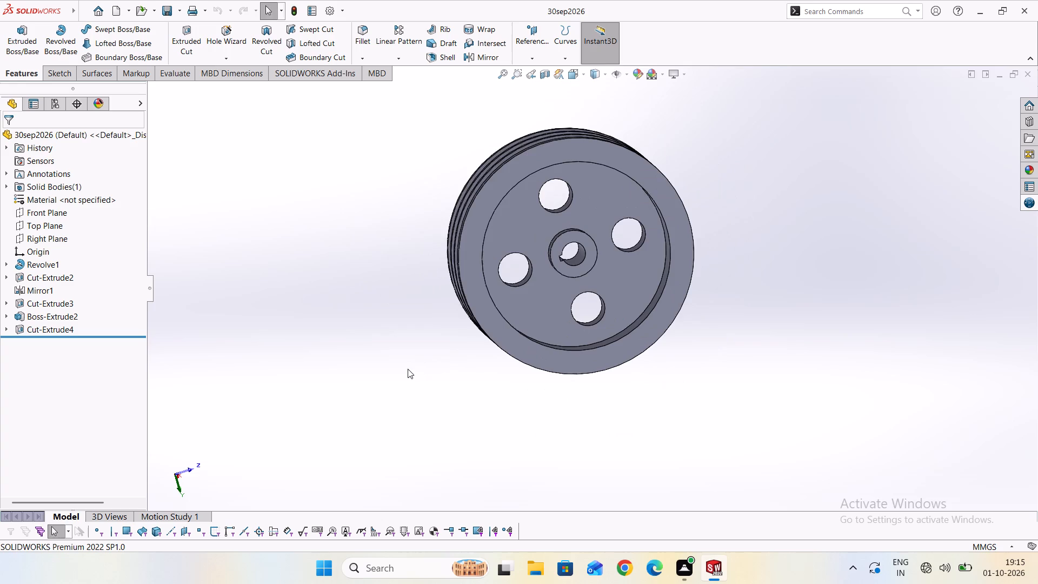
pyautogui.moveTo(408, 369); pyautogui.dragTo(546, 417, button='middle')
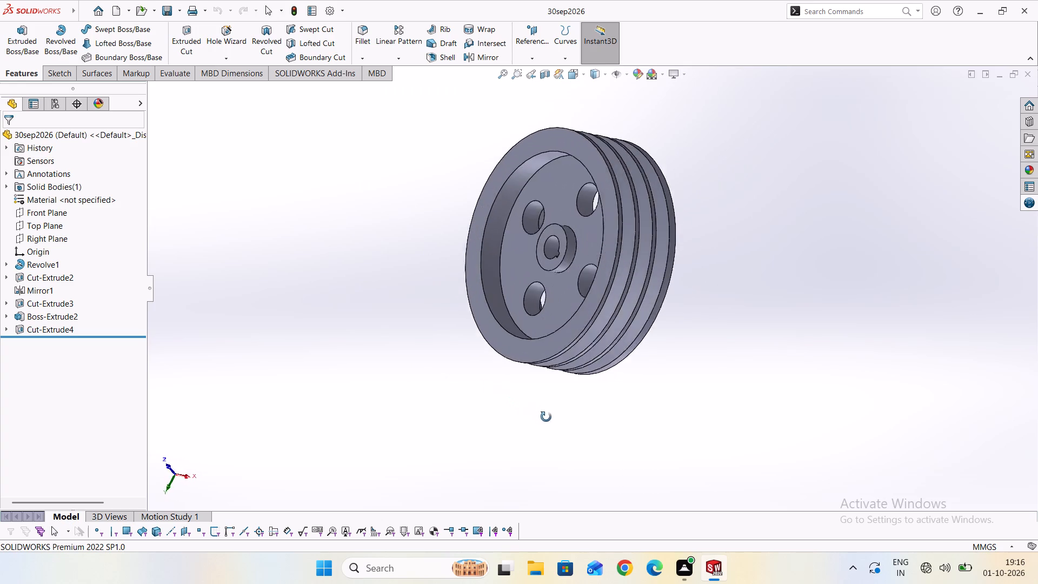
pyautogui.moveTo(546, 417); pyautogui.dragTo(696, 442, button='middle')
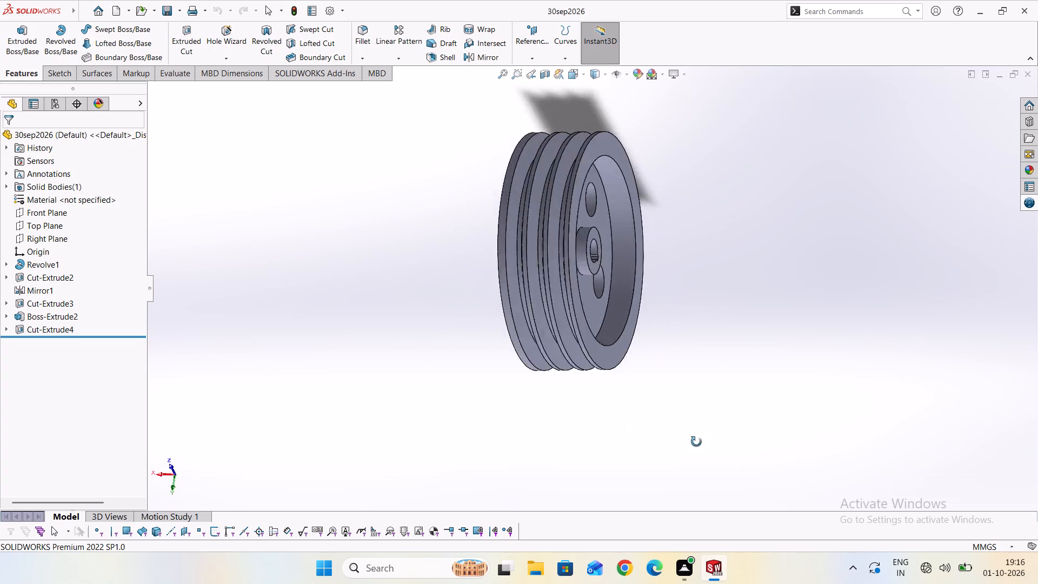
pyautogui.moveTo(696, 442); pyautogui.dragTo(923, 426, button='middle')
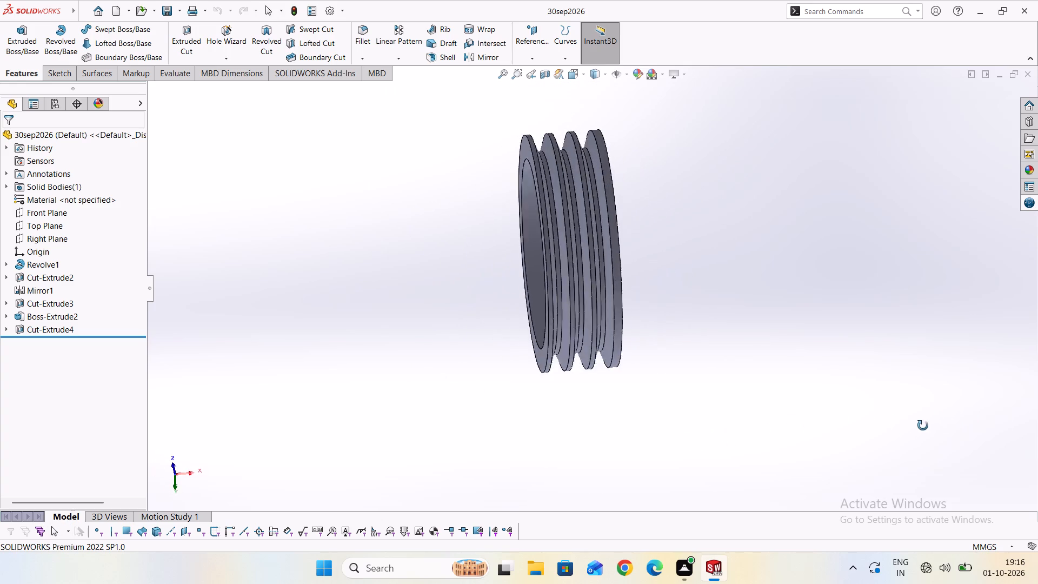
pyautogui.moveTo(923, 426); pyautogui.dragTo(681, 450, button='middle')
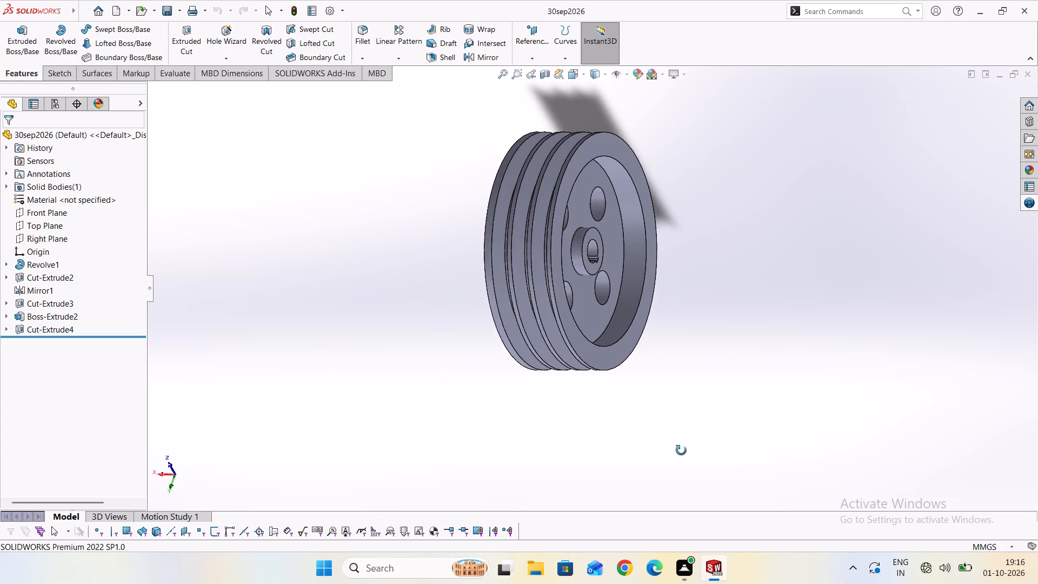
pyautogui.moveTo(681, 450); pyautogui.dragTo(584, 449, button='middle')
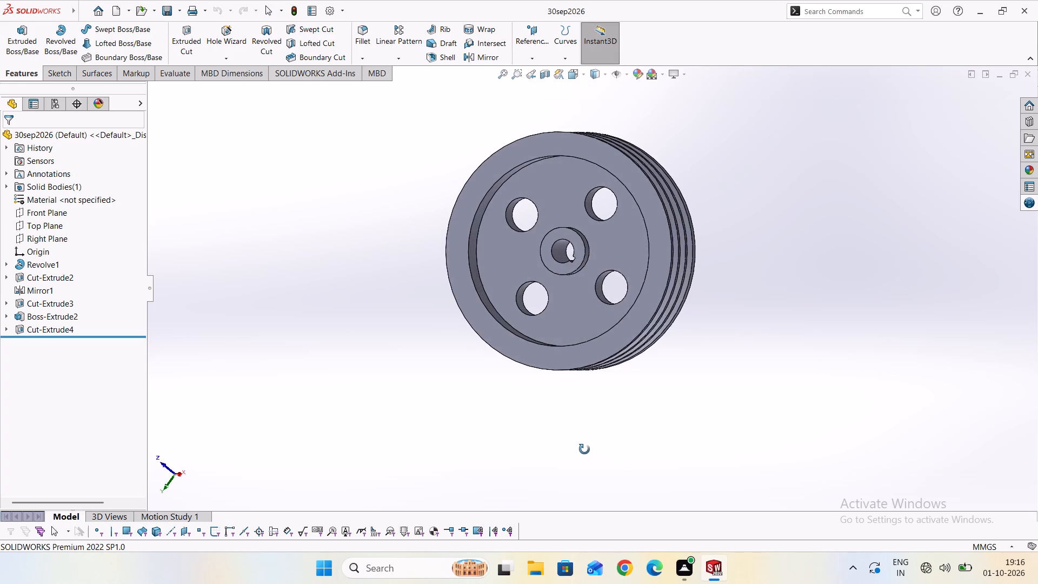
pyautogui.moveTo(584, 449); pyautogui.dragTo(502, 452, button='middle')
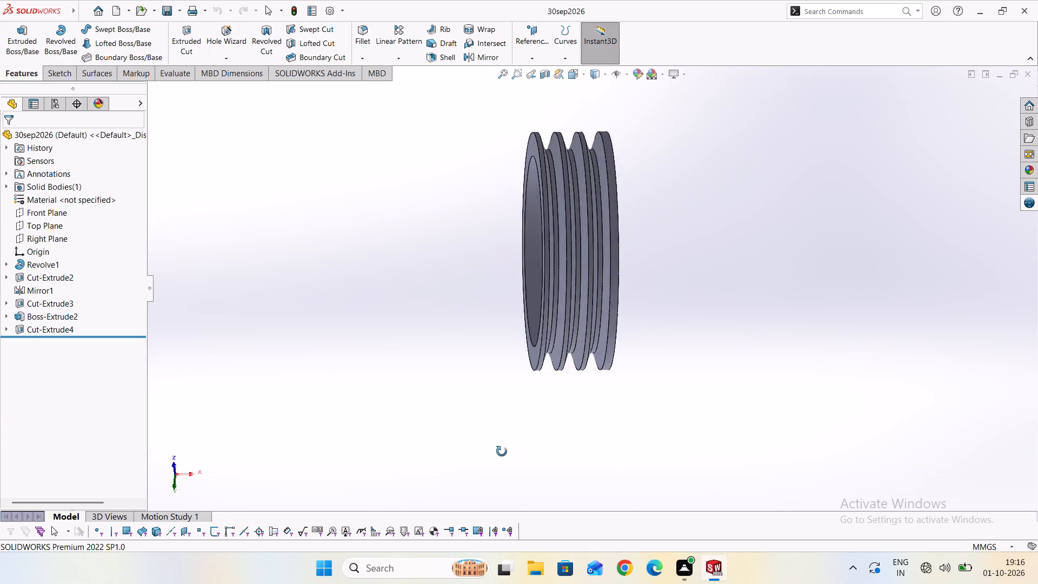
pyautogui.moveTo(502, 452); pyautogui.dragTo(501, 452, button='middle')
pyautogui.moveTo(756, 437); pyautogui.dragTo(564, 452, button='middle')
pyautogui.moveTo(643, 439); pyautogui.dragTo(517, 453, button='middle')
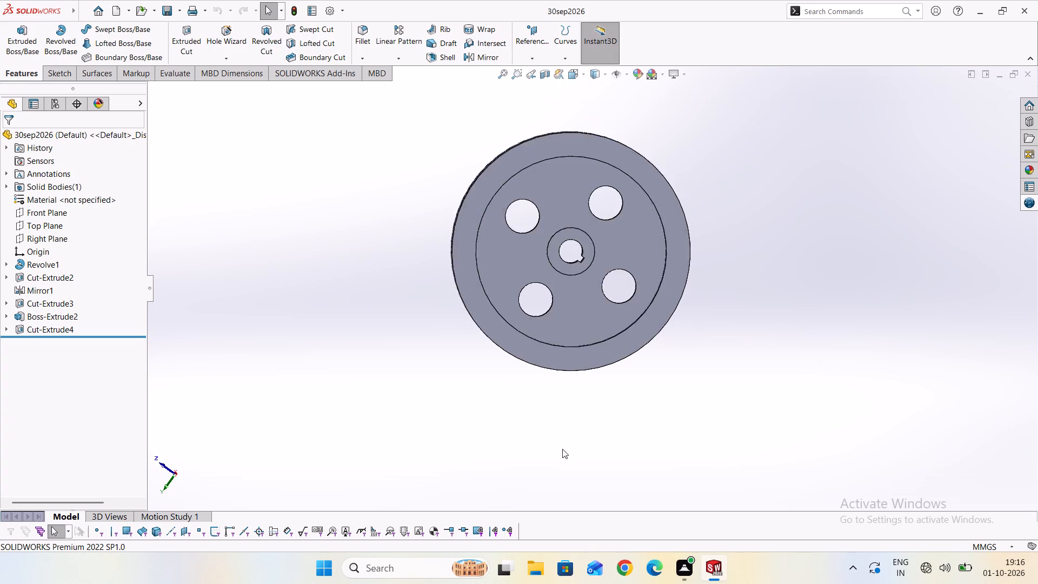
pyautogui.moveTo(540, 453); pyautogui.dragTo(442, 463, button='middle')
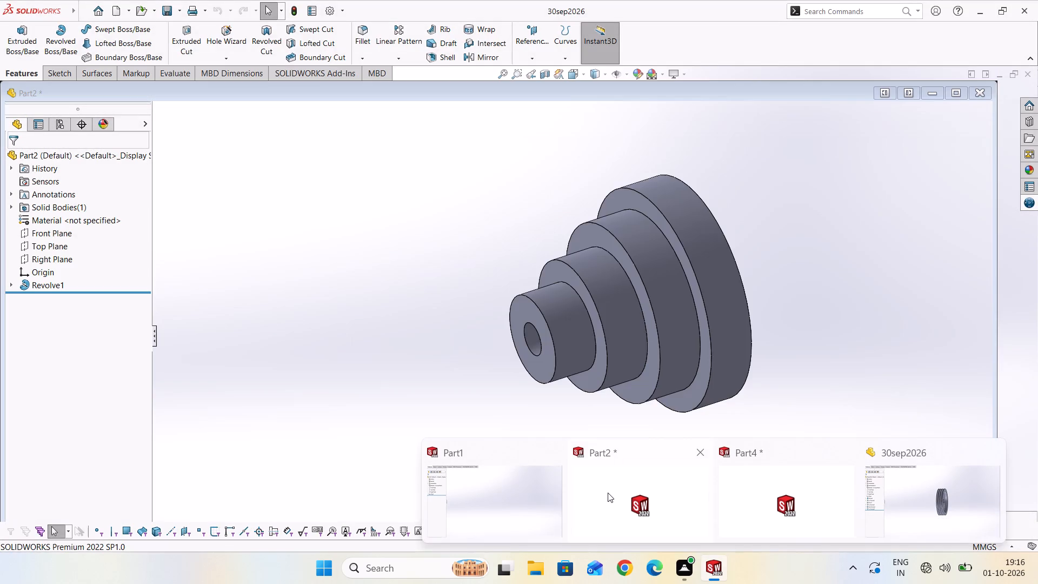
# Switch to Part2 and examine the stepped pulley from several angles, including its bore and hollow rear side.
pyautogui.click(609, 493)
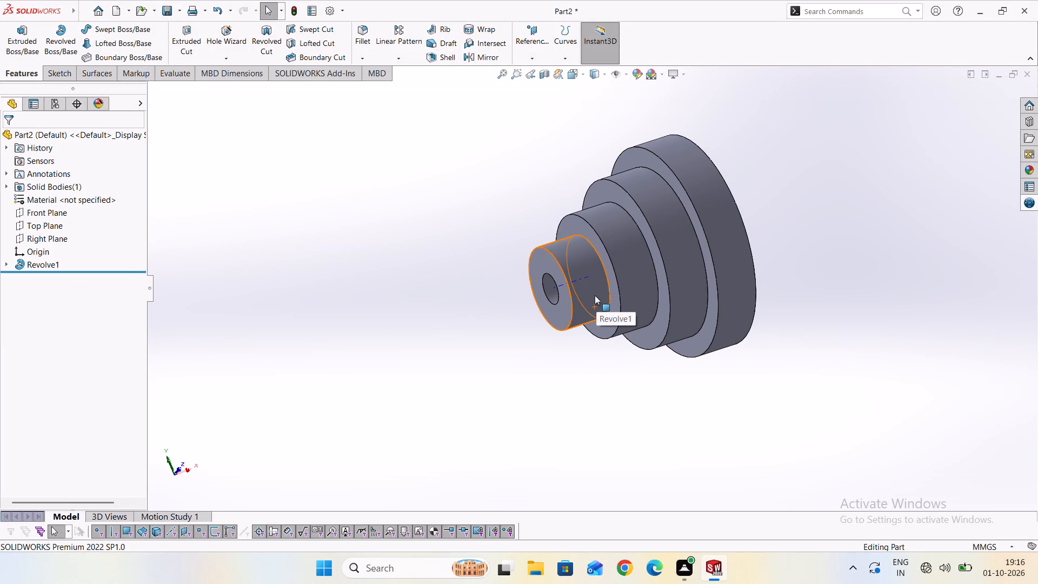
pyautogui.scroll(-1, 502, 351)
pyautogui.moveTo(497, 360); pyautogui.dragTo(504, 359, button='middle')
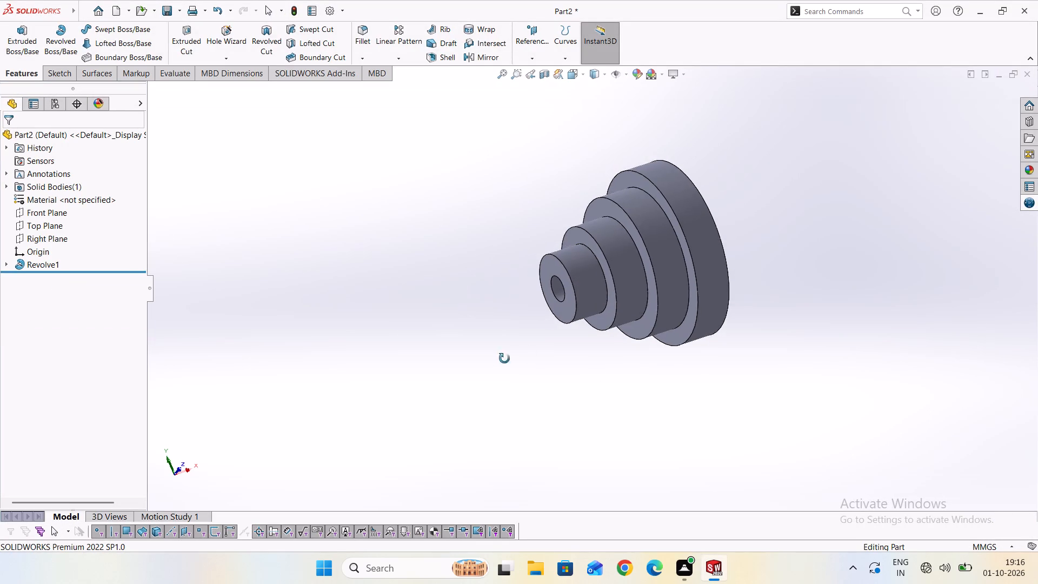
pyautogui.moveTo(504, 359); pyautogui.dragTo(611, 379, button='middle')
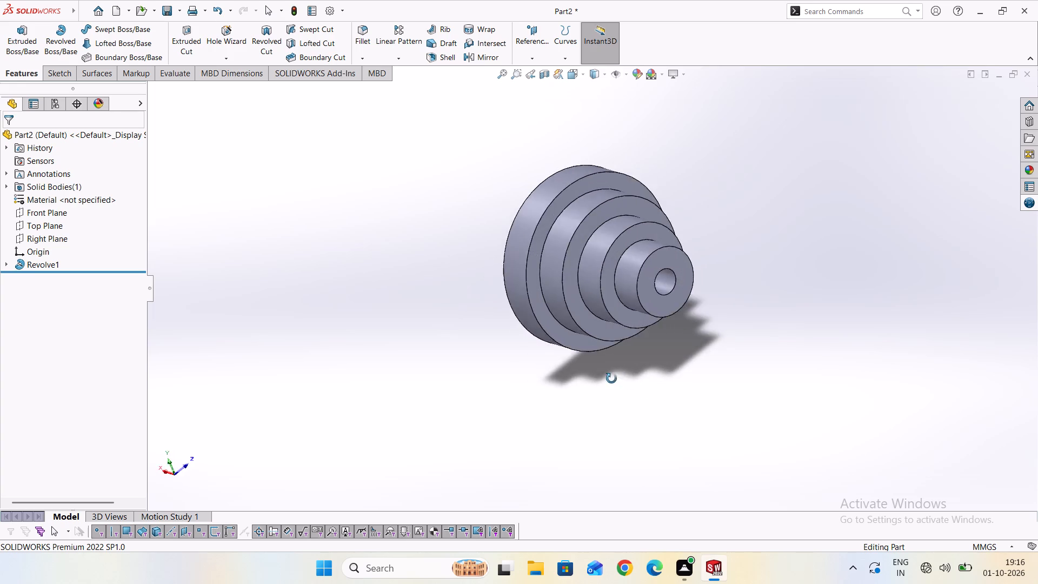
pyautogui.moveTo(611, 379); pyautogui.dragTo(577, 370, button='middle')
pyautogui.moveTo(807, 401); pyautogui.dragTo(659, 424, button='middle')
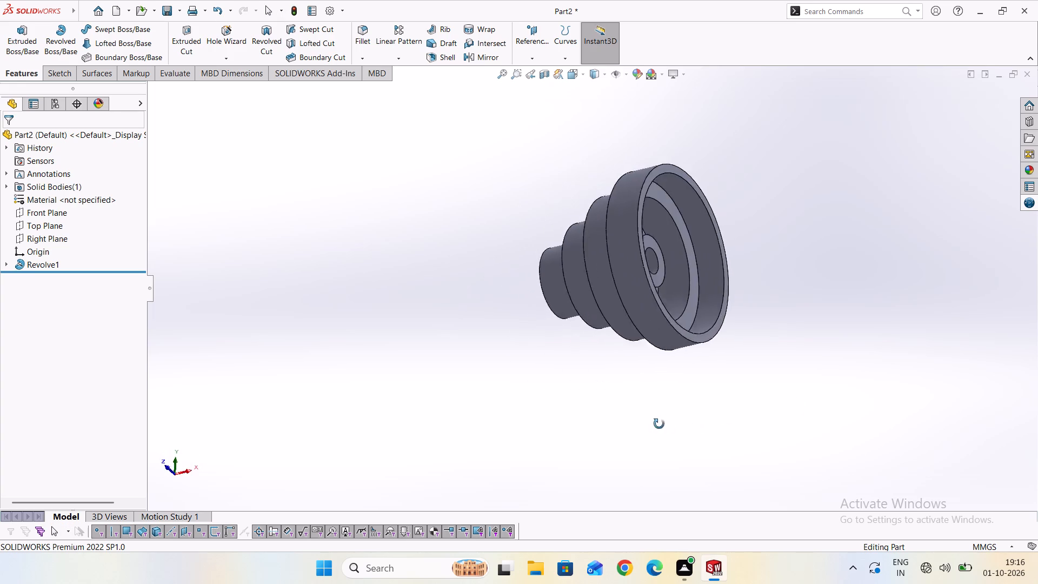
pyautogui.moveTo(659, 424); pyautogui.dragTo(490, 432, button='middle')
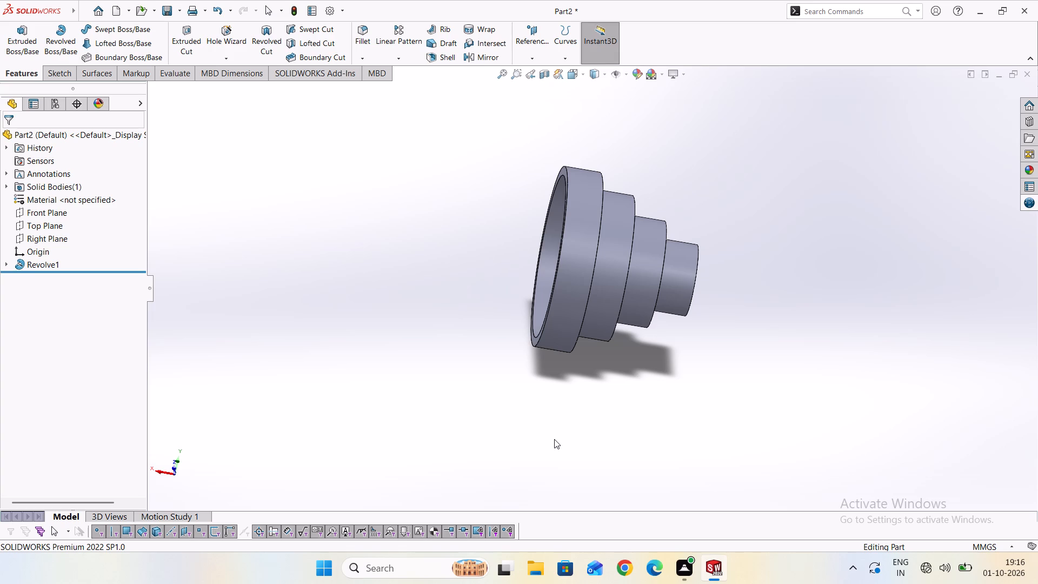
pyautogui.moveTo(733, 362); pyautogui.dragTo(587, 388, button='middle')
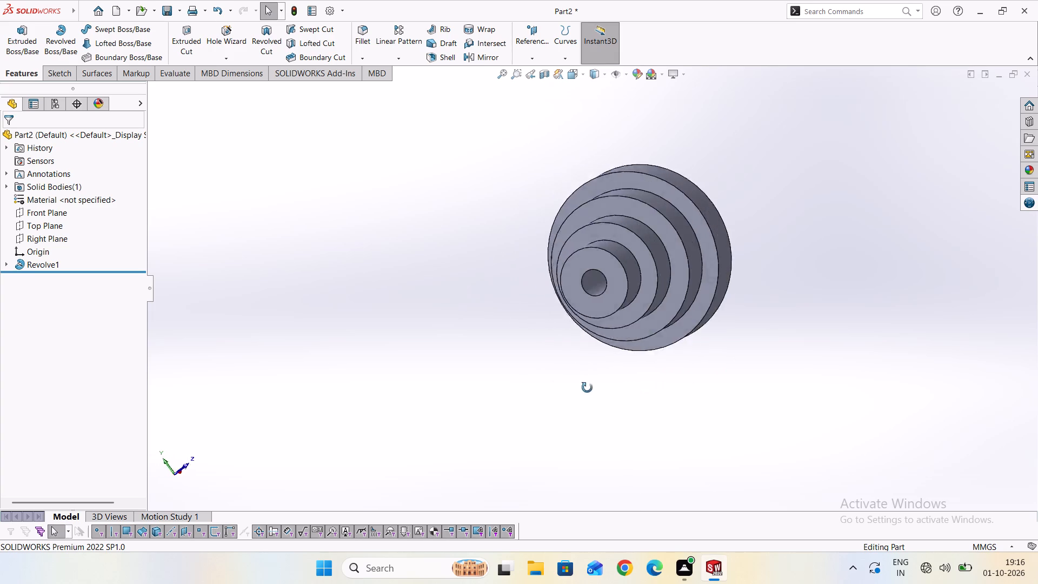
pyautogui.moveTo(587, 388); pyautogui.dragTo(257, 407, button='middle')
pyautogui.moveTo(680, 427); pyautogui.dragTo(852, 407, button='middle')
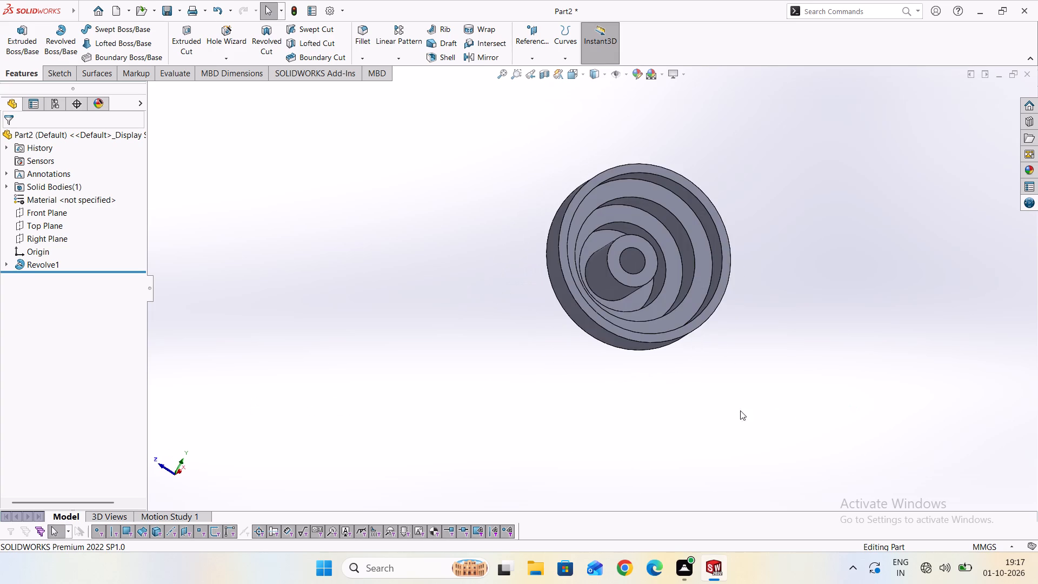
pyautogui.moveTo(609, 413); pyautogui.dragTo(603, 447, button='middle')
pyautogui.moveTo(612, 444); pyautogui.dragTo(611, 452, button='middle')
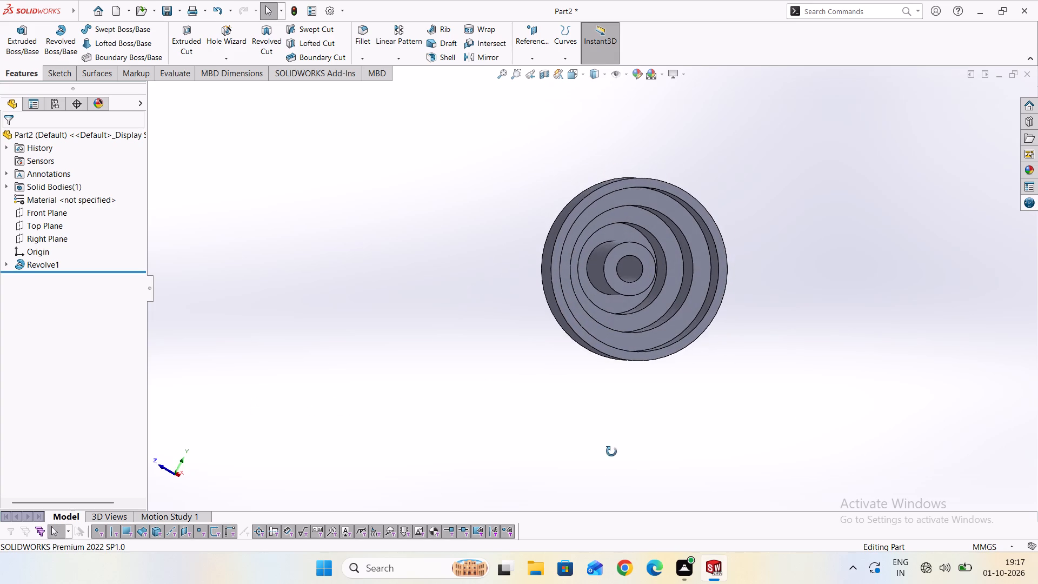
pyautogui.moveTo(611, 452); pyautogui.dragTo(602, 449, button='middle')
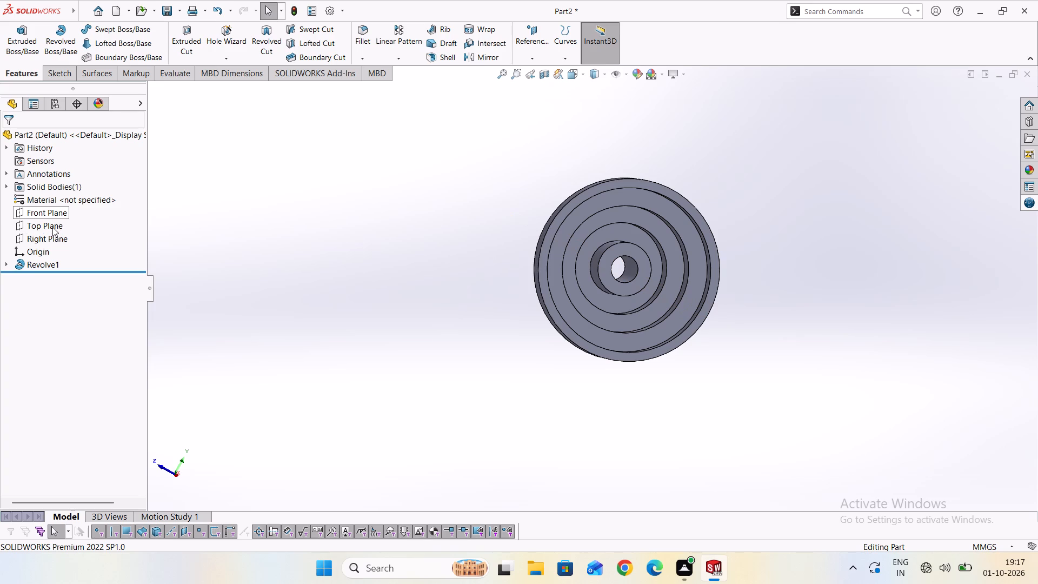
# Sketch a corner rectangle about 13.3 by 8.9 mm on the Right Plane, straddling the bore's edge on its negative Z side.
pyautogui.rightClick(50, 235)
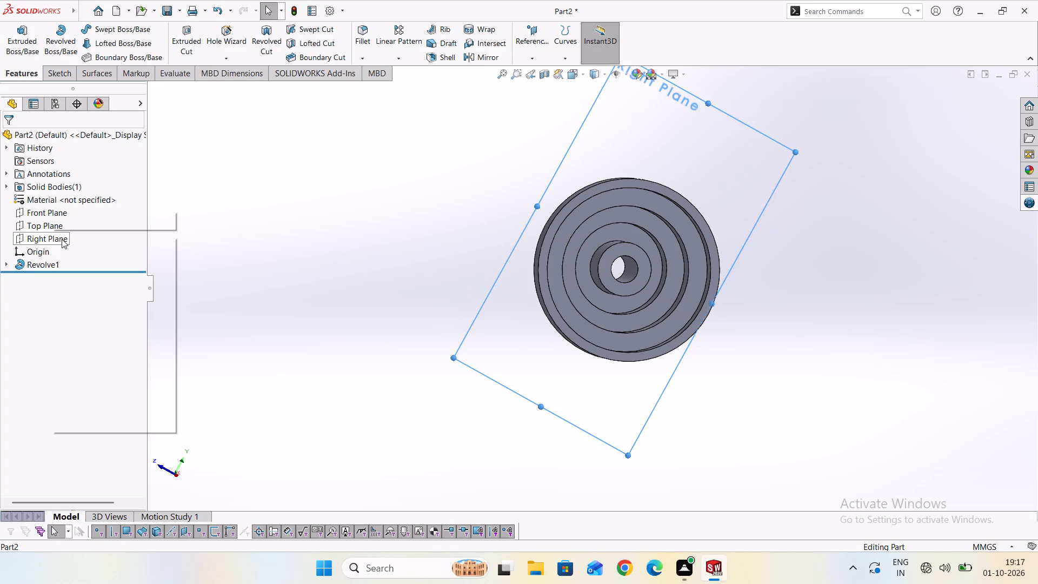
pyautogui.click(61, 220)
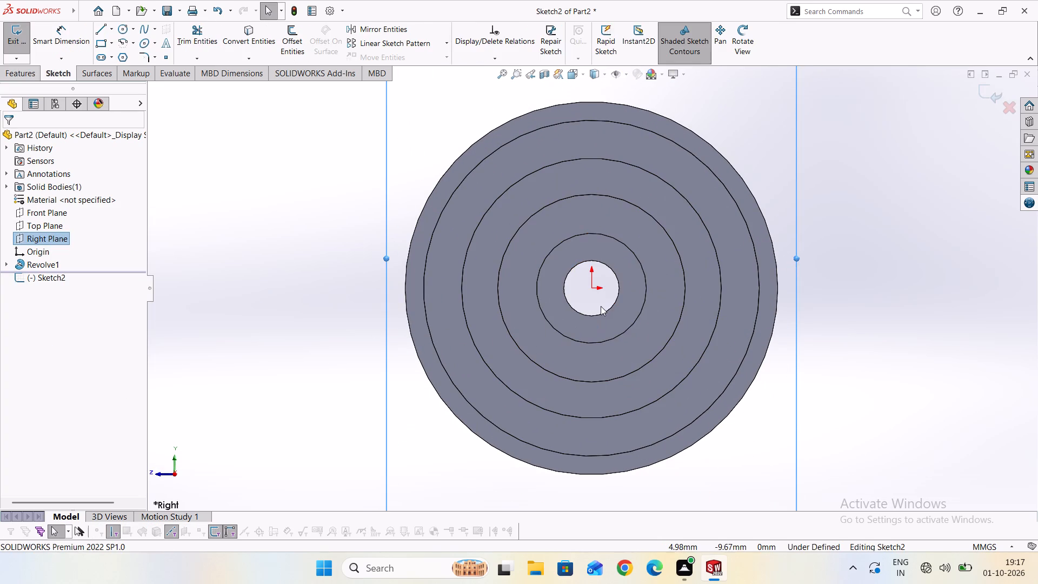
pyautogui.click(103, 45)
pyautogui.scroll(2, 600, 288)
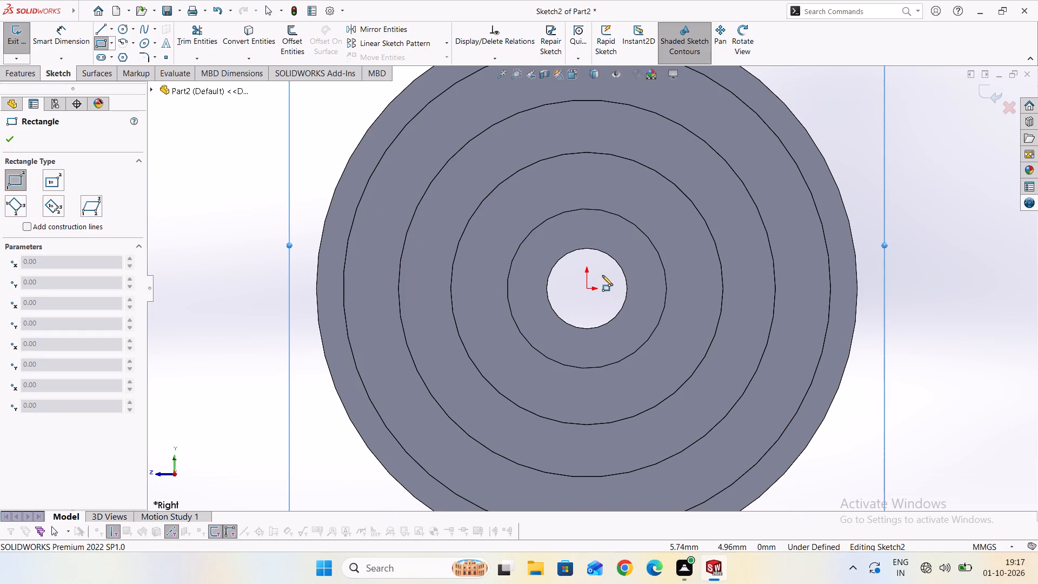
pyautogui.click(605, 275)
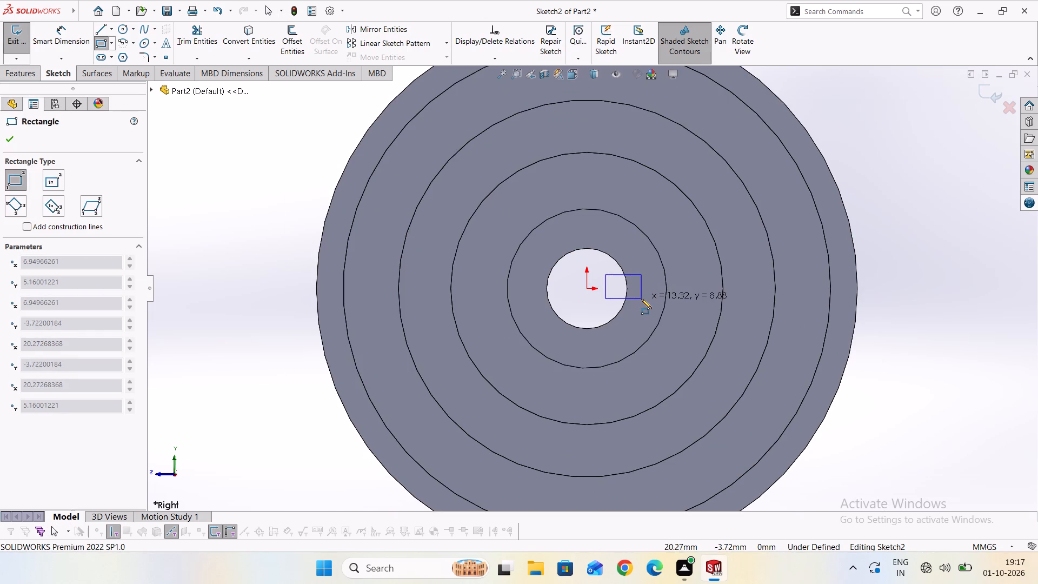
pyautogui.doubleClick(642, 298)
pyautogui.scroll(6, 629, 298)
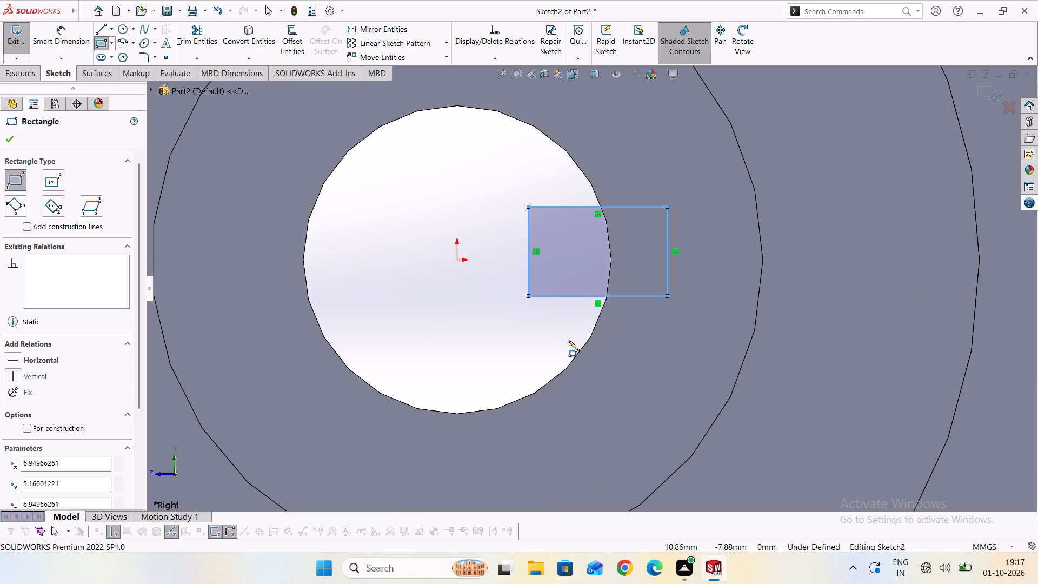
# Dimension the length of the keyway rectangle's lower horizontal edge as 15 mm.
pyautogui.click(71, 36)
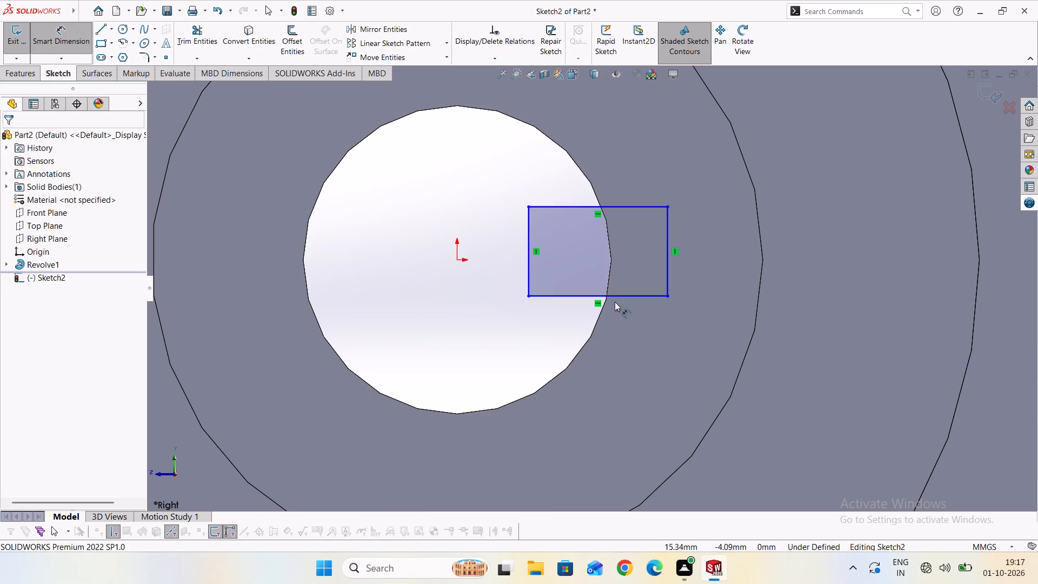
pyautogui.click(616, 294)
pyautogui.click(616, 344)
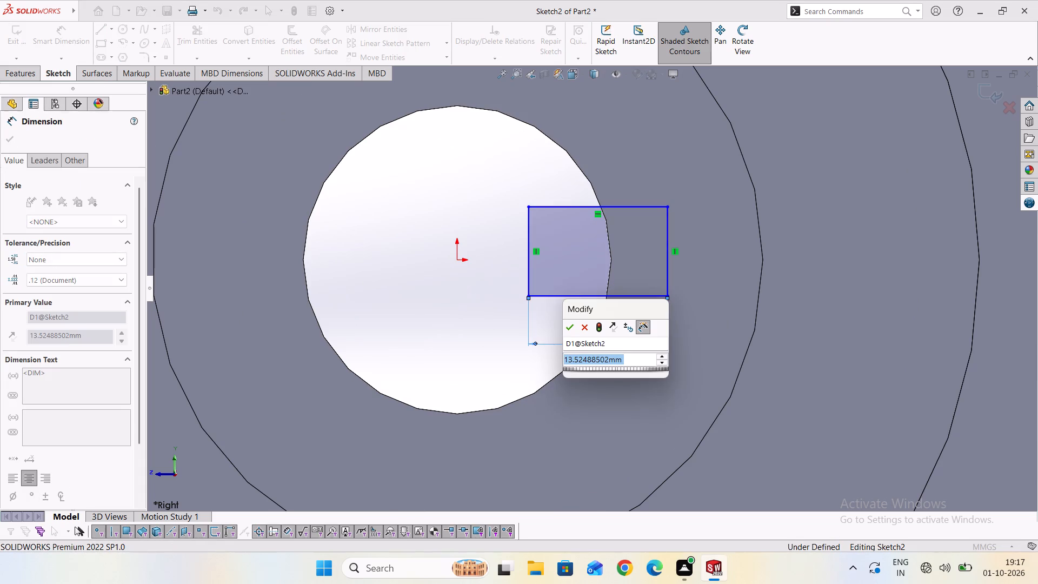
pyautogui.write('15')
pyautogui.press('Return')
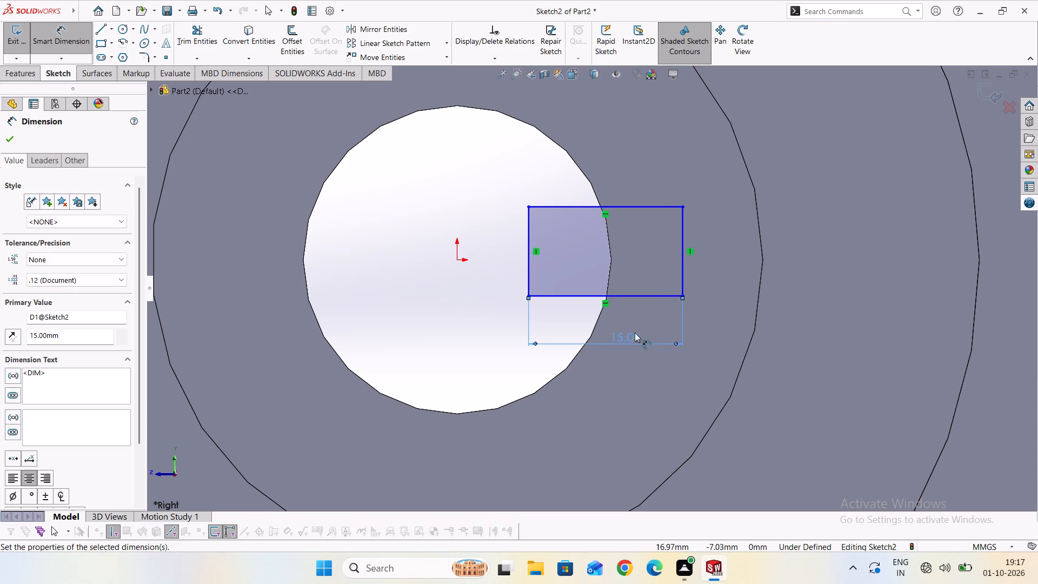
# Dimension the height of the keyway rectangle on its outer vertical edge as 6 mm.
pyautogui.click(682, 266)
pyautogui.click(702, 264)
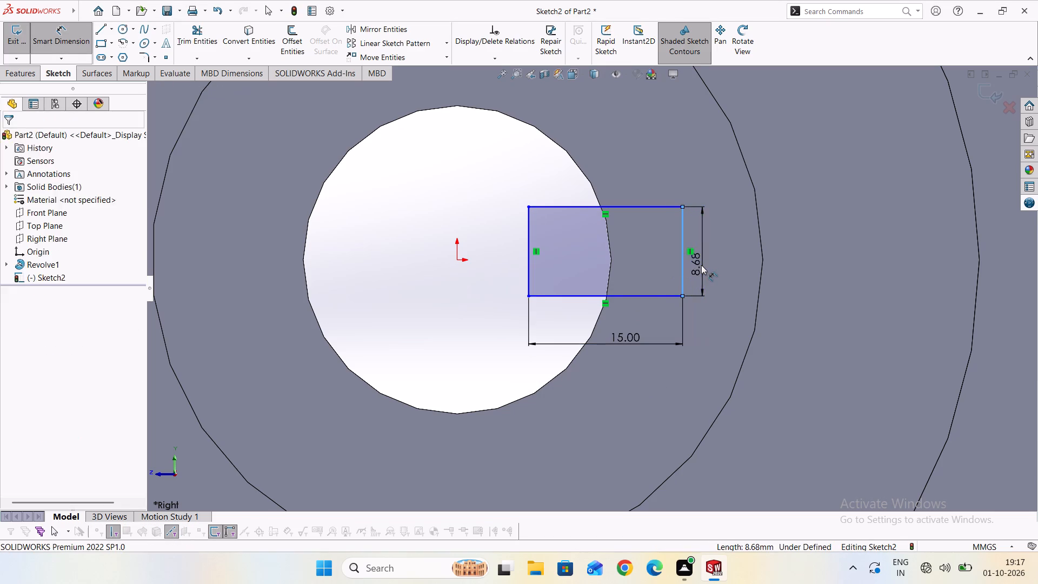
pyautogui.press('6')
pyautogui.press('Return')
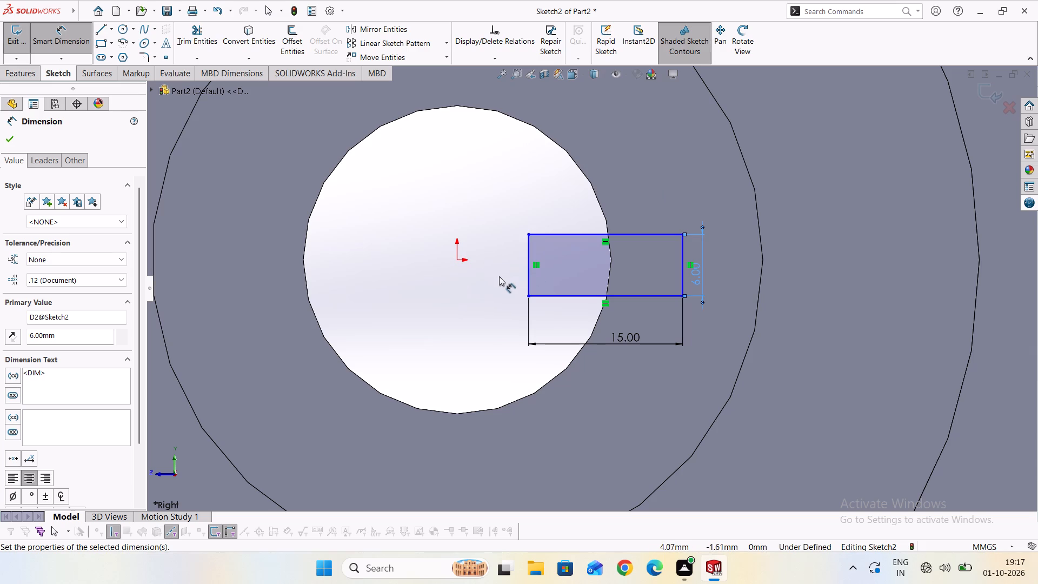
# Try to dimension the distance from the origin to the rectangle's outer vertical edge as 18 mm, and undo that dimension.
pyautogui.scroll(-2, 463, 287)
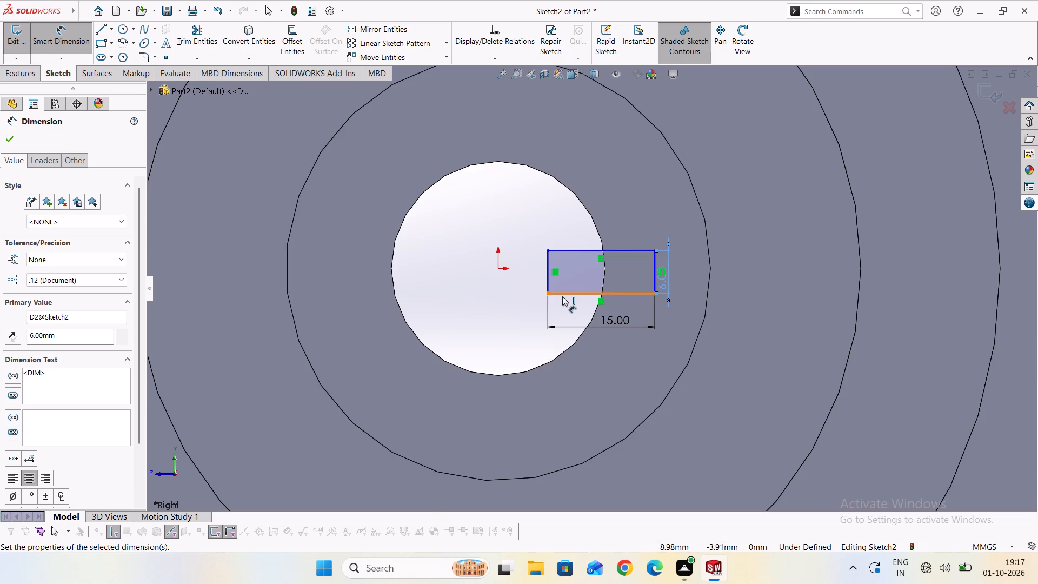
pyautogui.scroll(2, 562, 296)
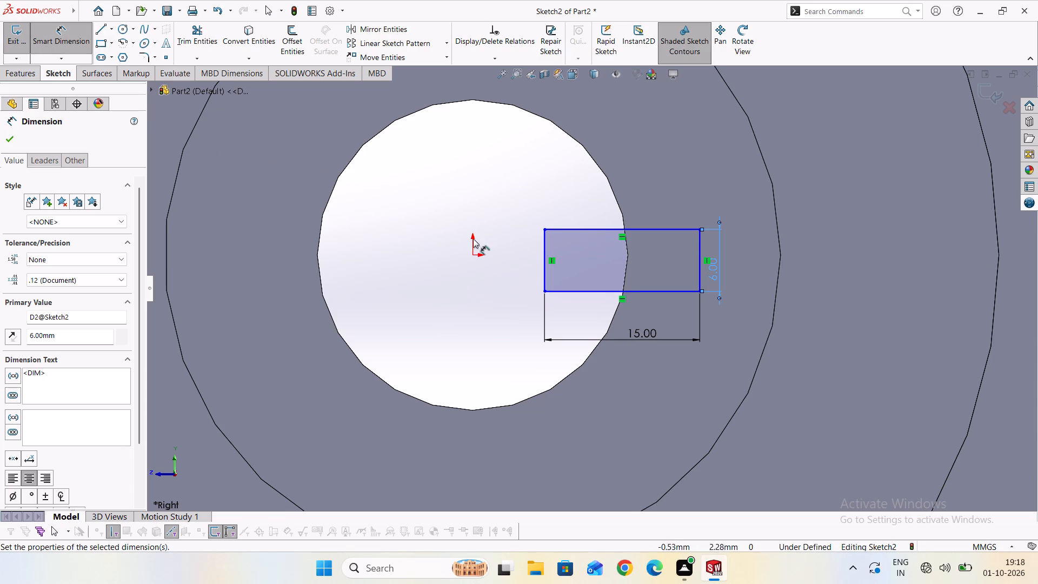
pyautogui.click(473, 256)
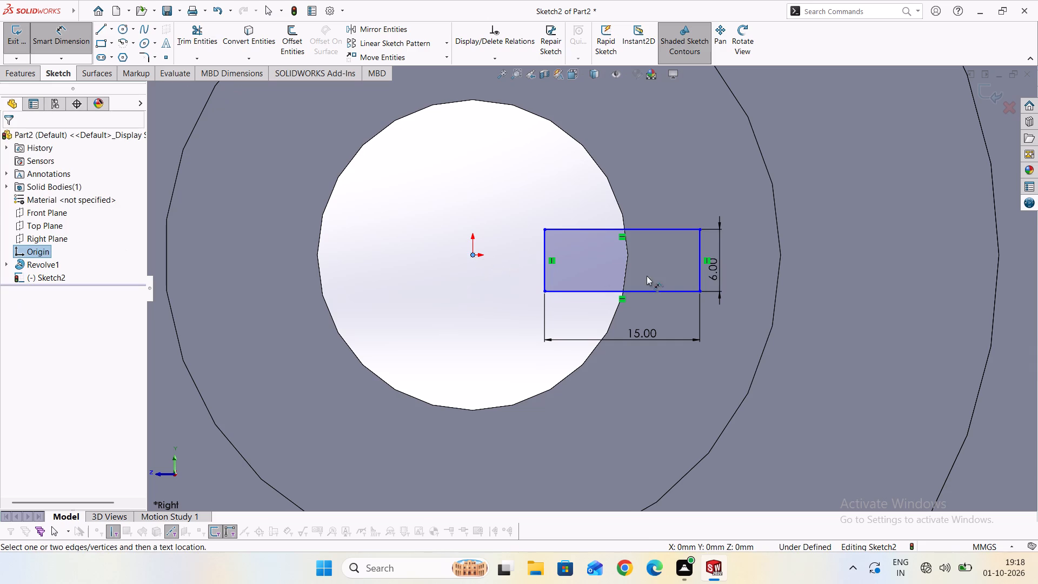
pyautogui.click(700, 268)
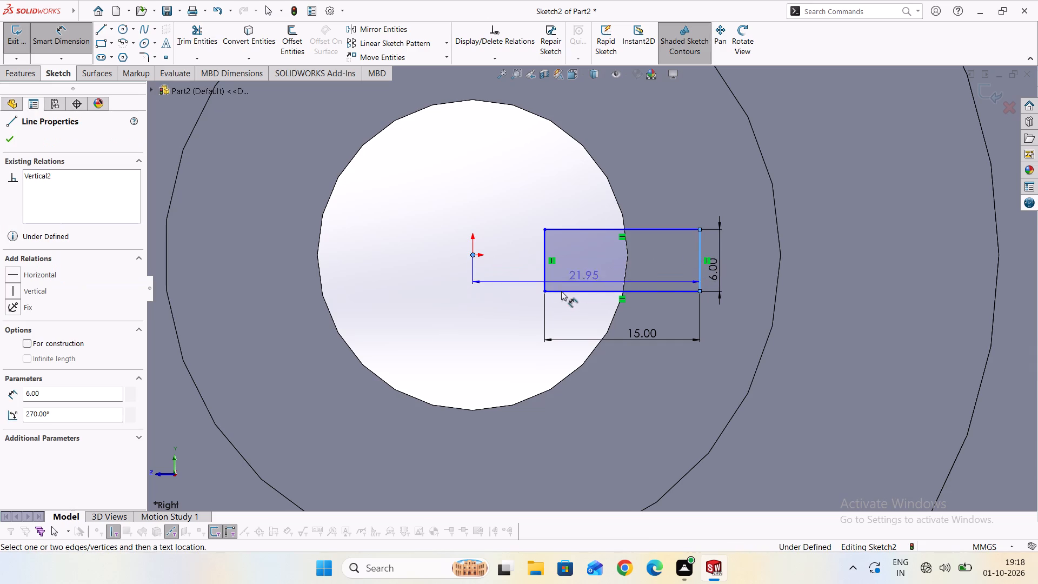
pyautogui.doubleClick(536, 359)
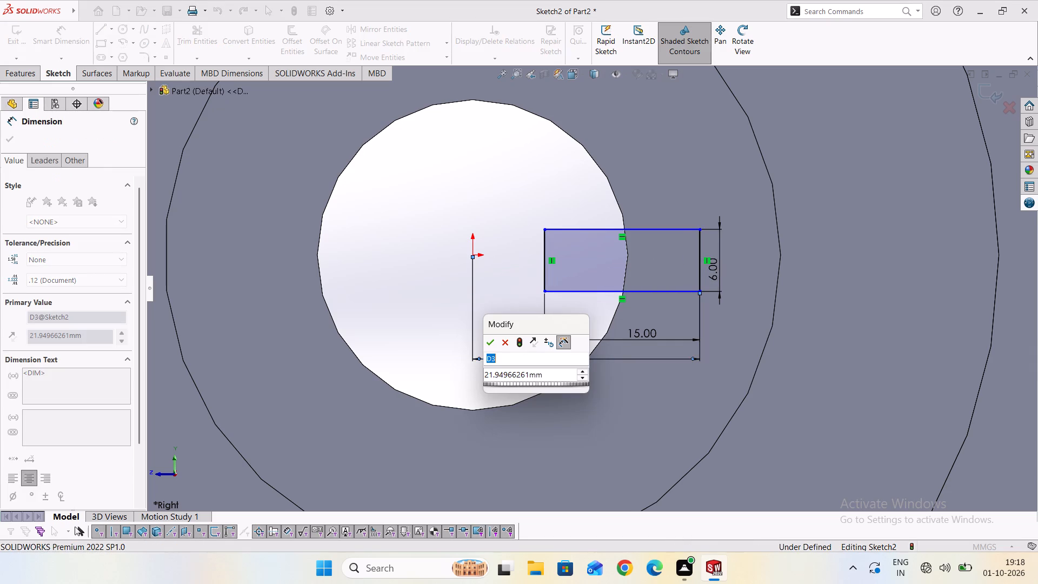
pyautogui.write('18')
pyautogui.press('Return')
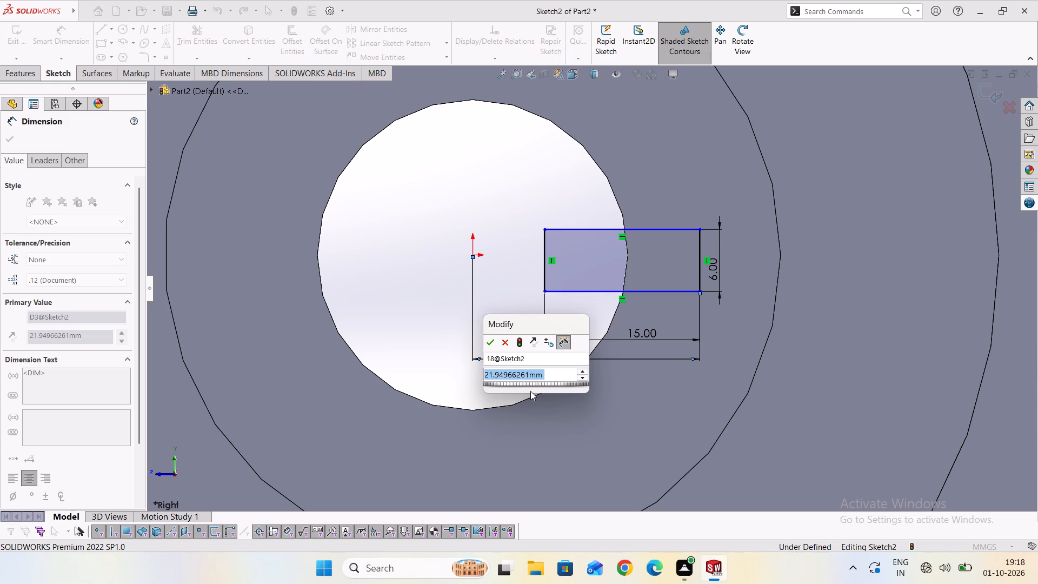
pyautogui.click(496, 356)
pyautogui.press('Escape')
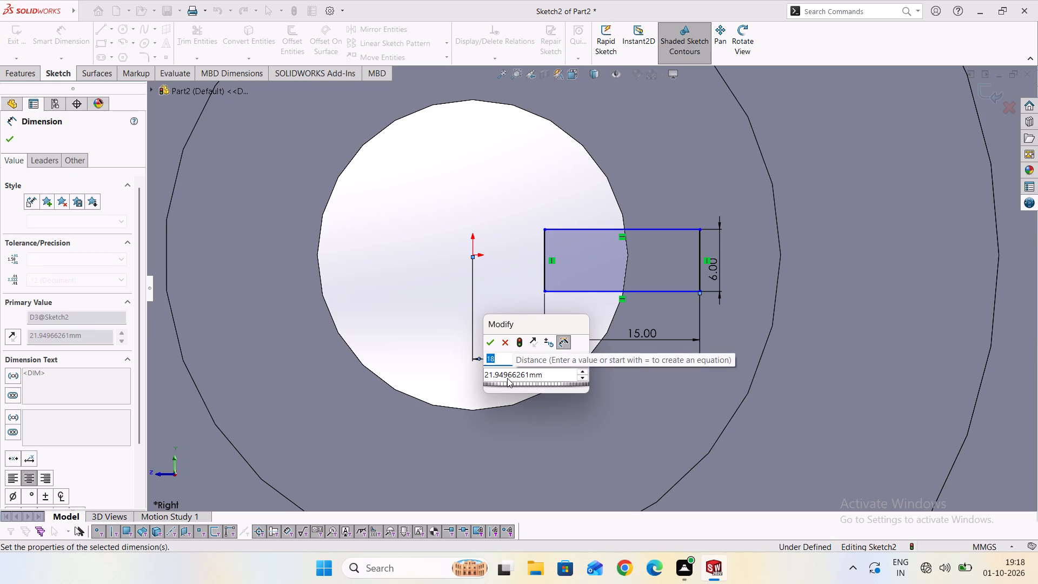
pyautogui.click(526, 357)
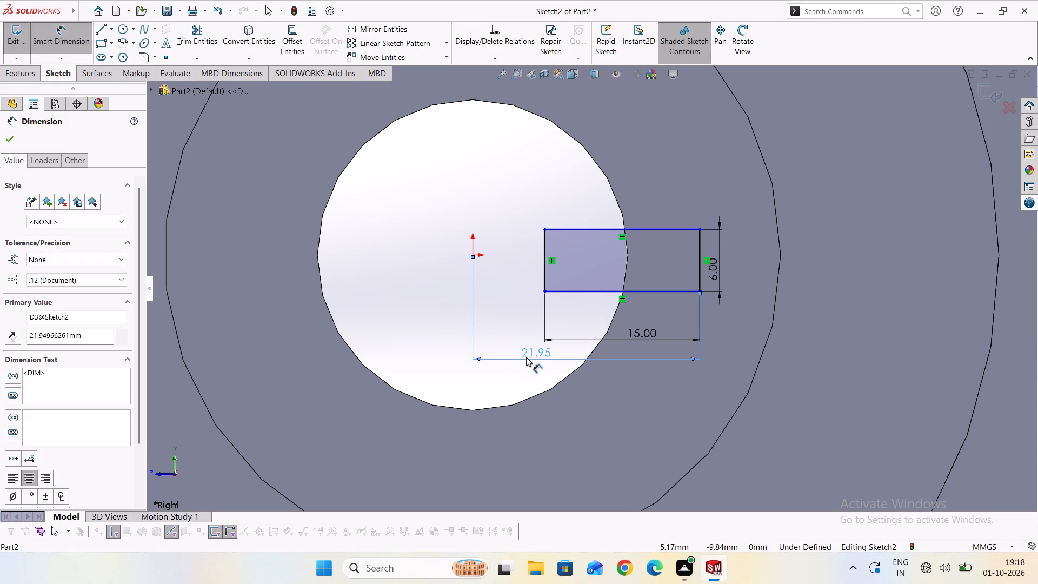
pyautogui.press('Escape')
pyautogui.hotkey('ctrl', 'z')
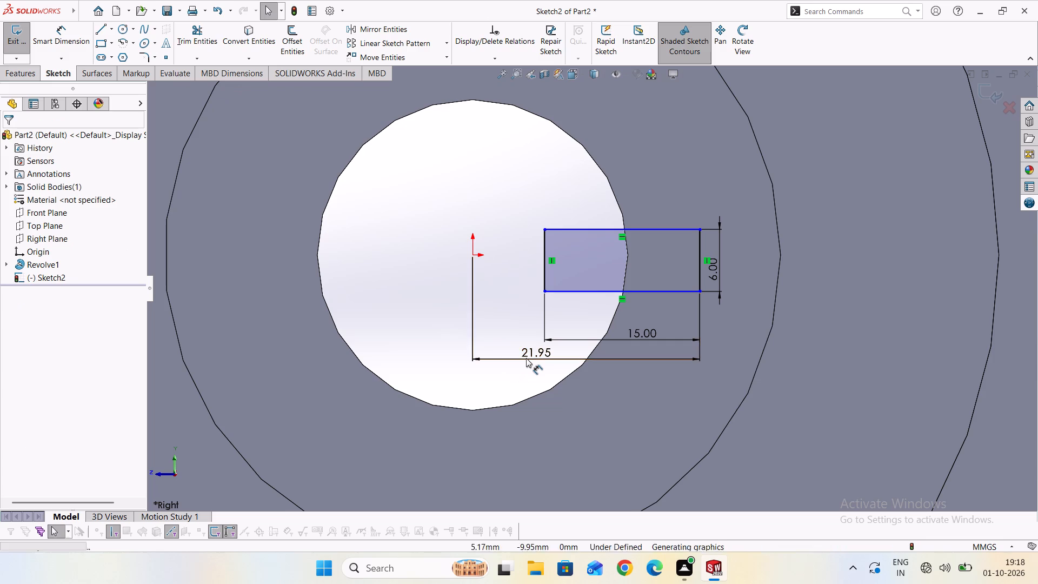
# Undo the last change to the rectangle's height value.
pyautogui.hotkey('ctrl', 'z')
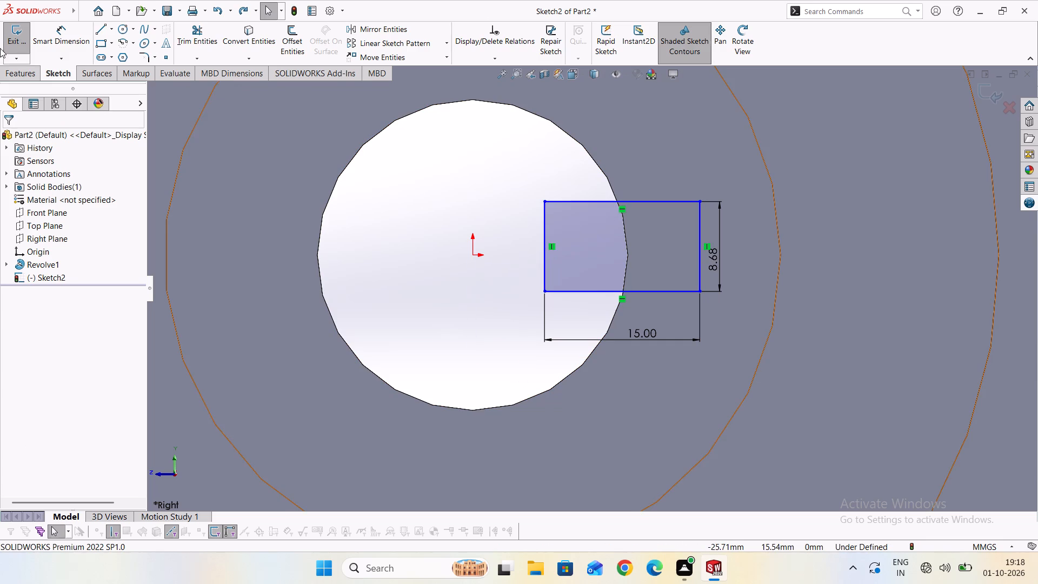
# Dimension the distance from the rectangle's outer vertical edge to the origin as 18 mm.
pyautogui.click(52, 34)
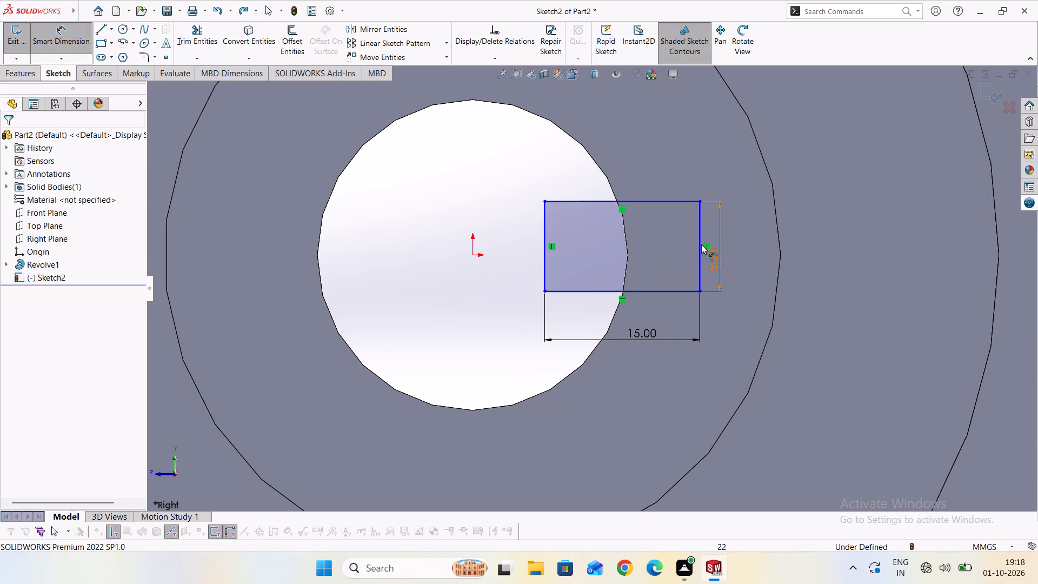
pyautogui.click(701, 244)
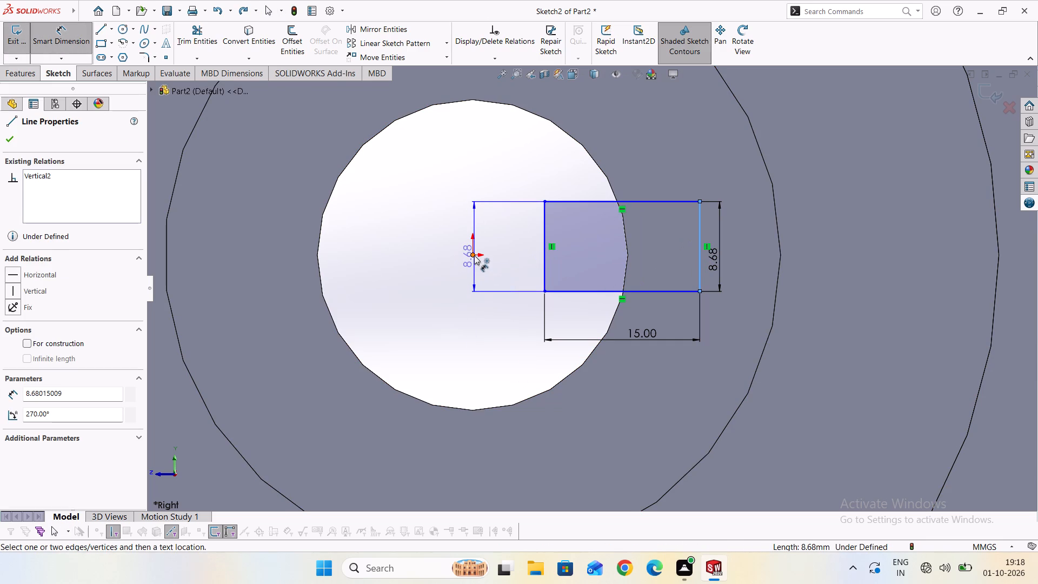
pyautogui.click(474, 254)
pyautogui.click(522, 357)
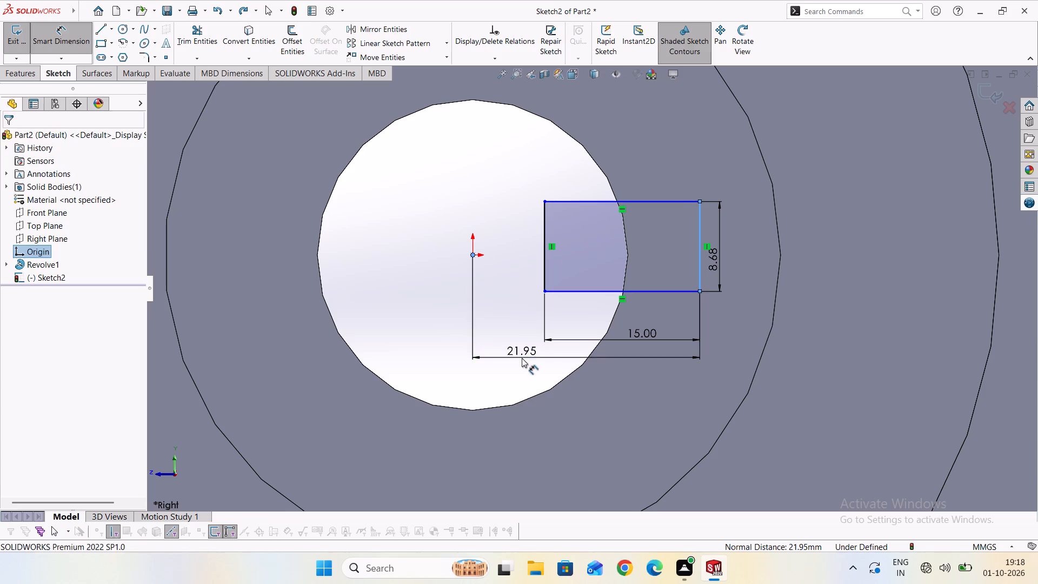
pyautogui.write('18')
pyautogui.press('Return')
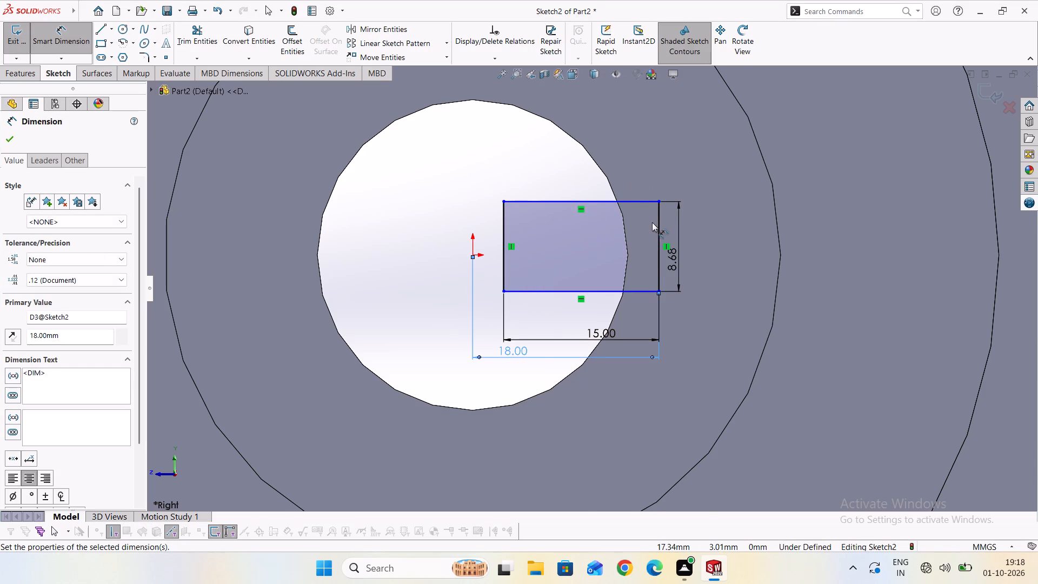
pyautogui.scroll(1, 652, 222)
pyautogui.press('Escape')
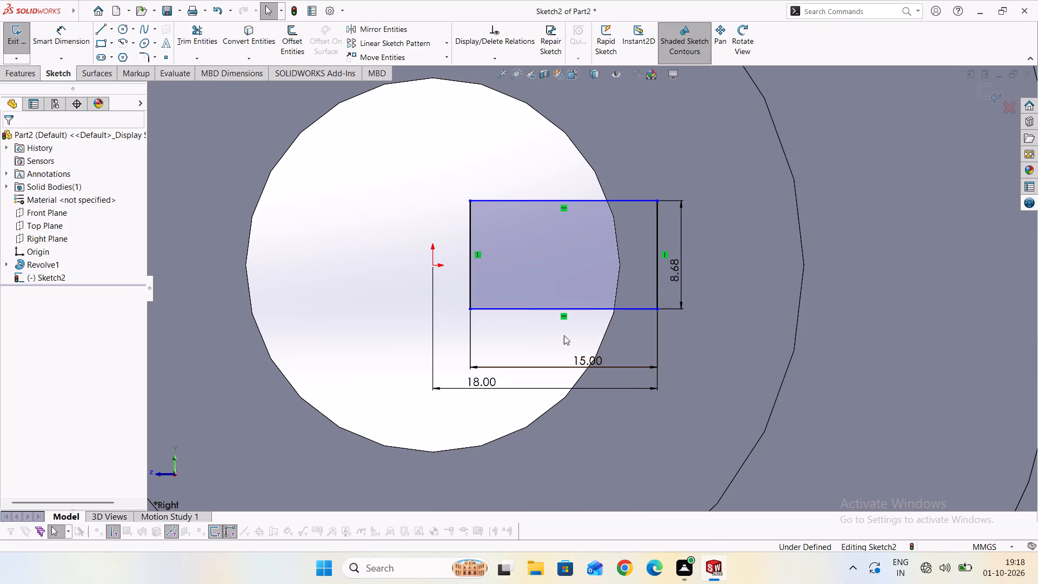
# Add a Horizontal relation between the origin and the midpoint of the rectangle's inner vertical edge.
pyautogui.keyDown('ctrl'); pyautogui.click(434, 264); pyautogui.keyUp('ctrl')
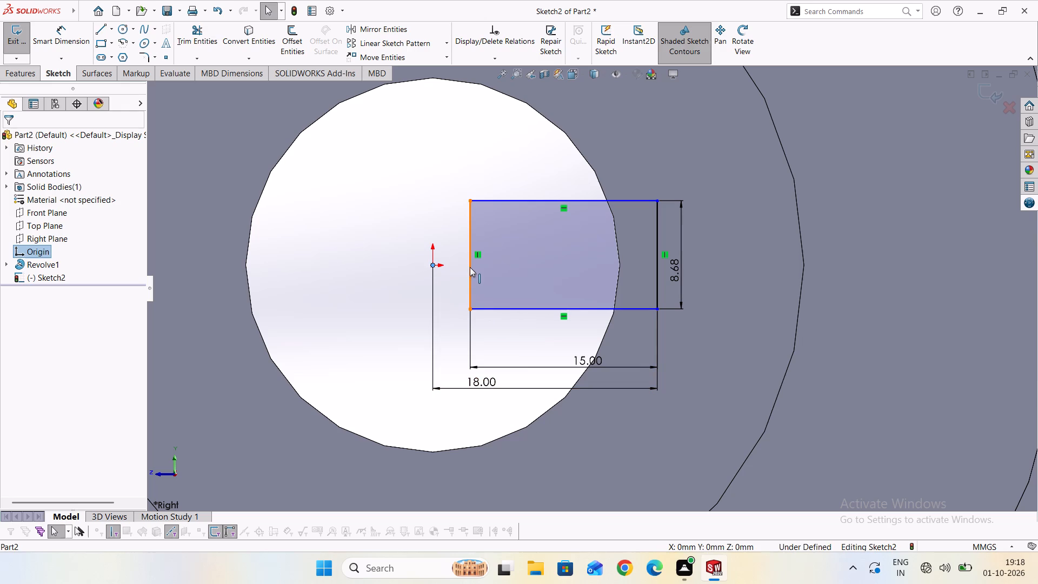
pyautogui.keyDown('ctrl'); pyautogui.doubleClick(469, 254); pyautogui.keyUp('ctrl')
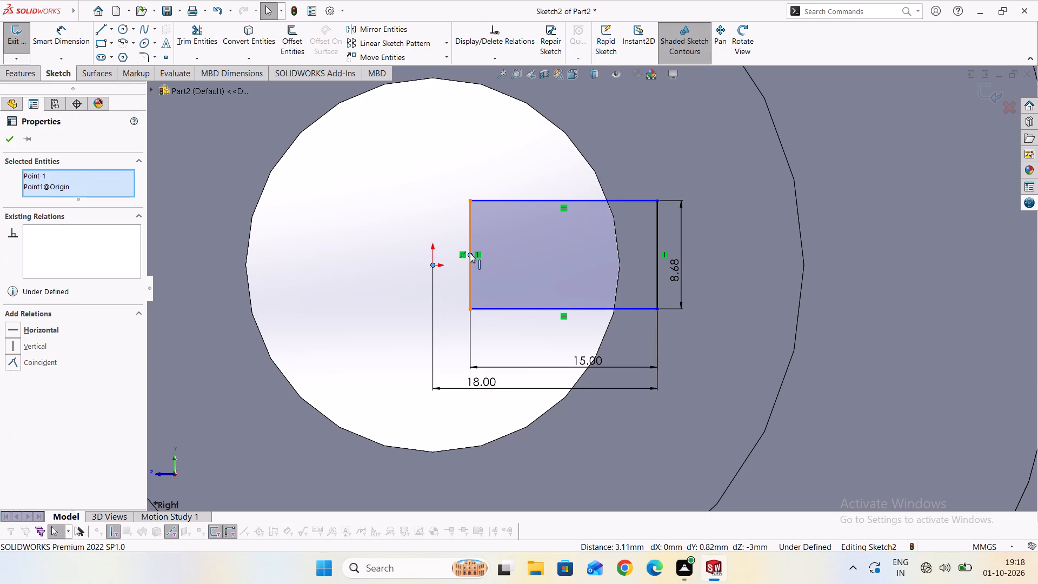
pyautogui.click(55, 330)
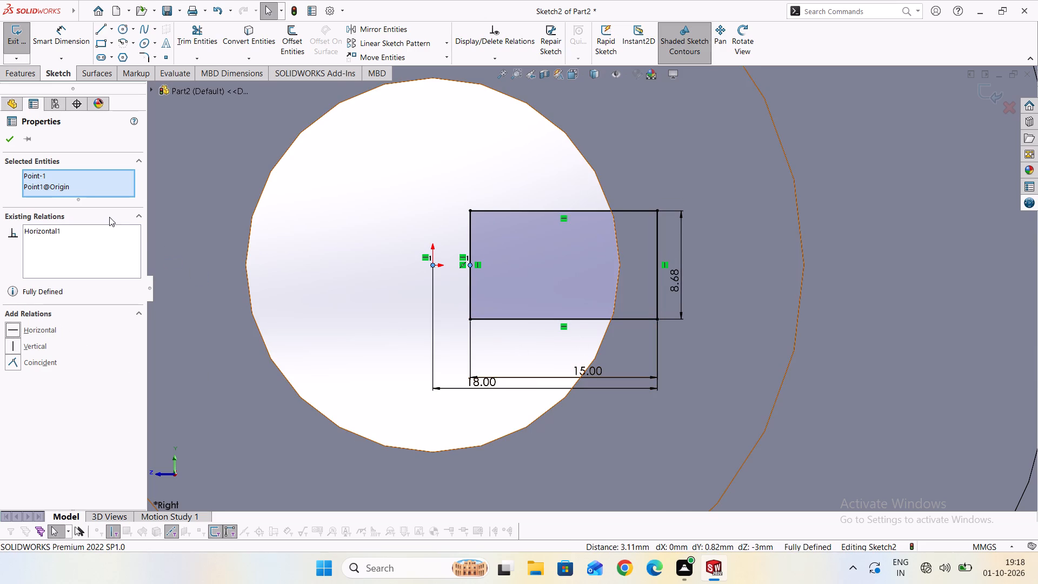
pyautogui.click(11, 139)
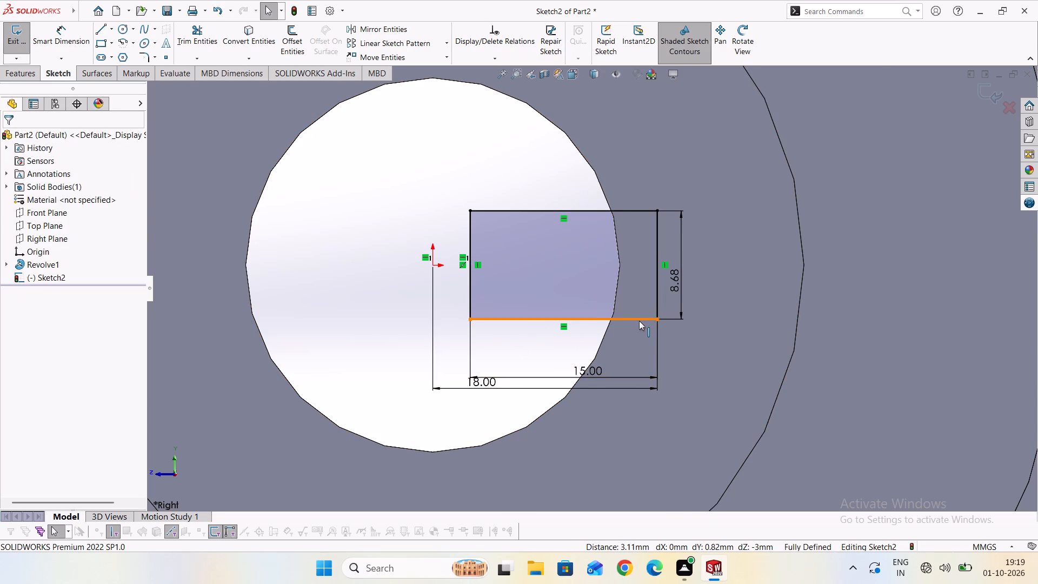
# Extrude-cut the keyway rectangle through the stepped pulley's bore with a Mid Plane end condition and a depth of 220 mm.
pyautogui.scroll(2, 638, 321)
pyautogui.scroll(-10, 638, 321)
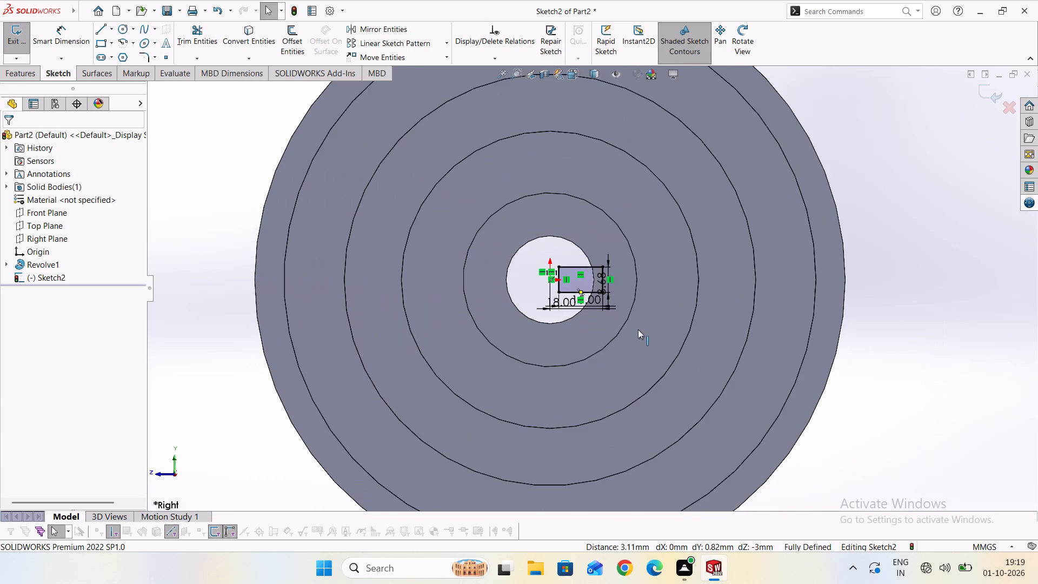
pyautogui.click(19, 76)
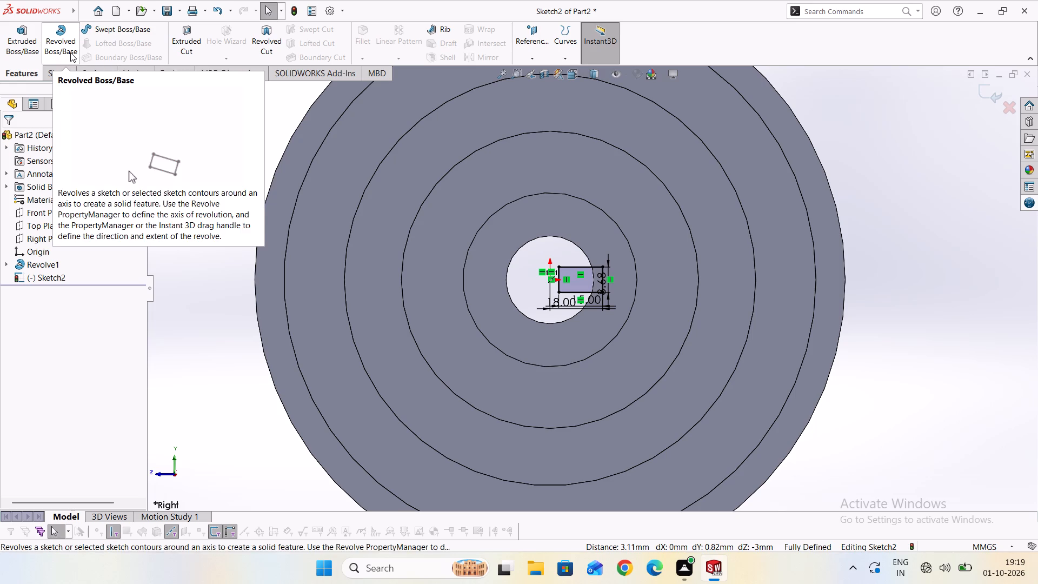
pyautogui.click(181, 40)
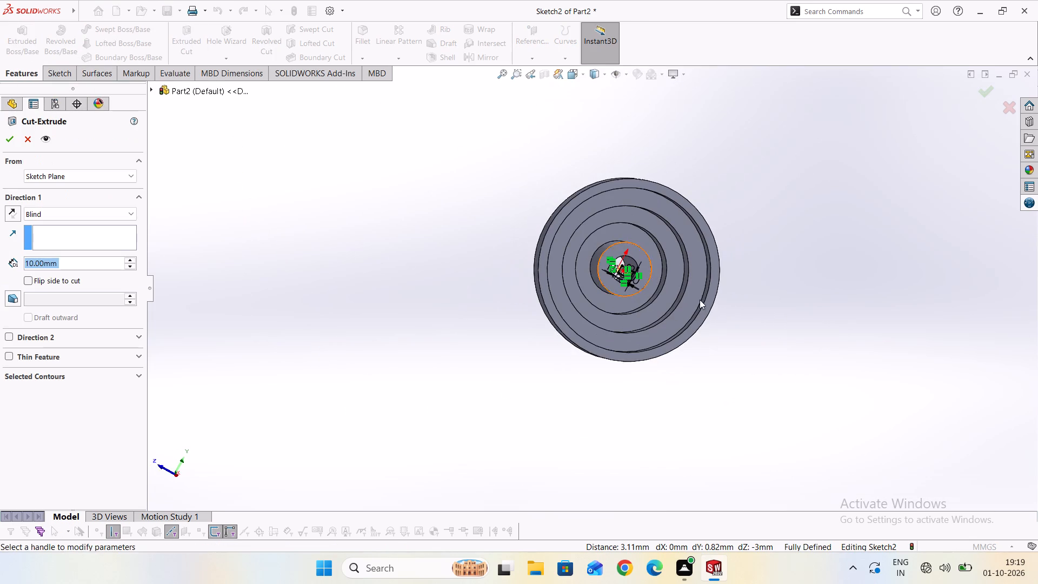
pyautogui.scroll(3, 575, 261)
pyautogui.scroll(4, 696, 295)
pyautogui.scroll(5, 604, 280)
pyautogui.scroll(-3, 604, 278)
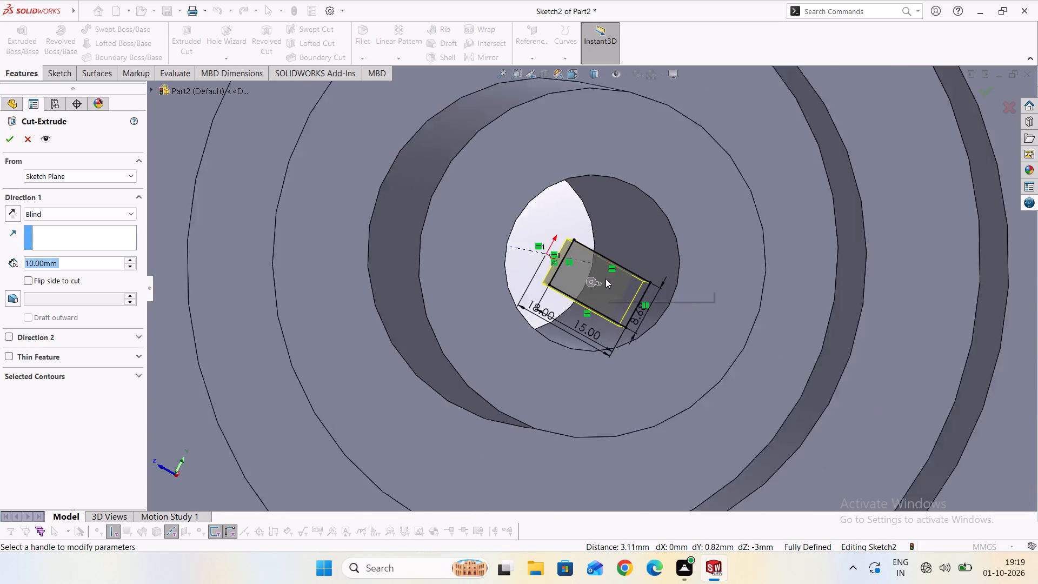
pyautogui.scroll(-8, 605, 278)
pyautogui.moveTo(382, 304); pyautogui.dragTo(450, 329, button='middle')
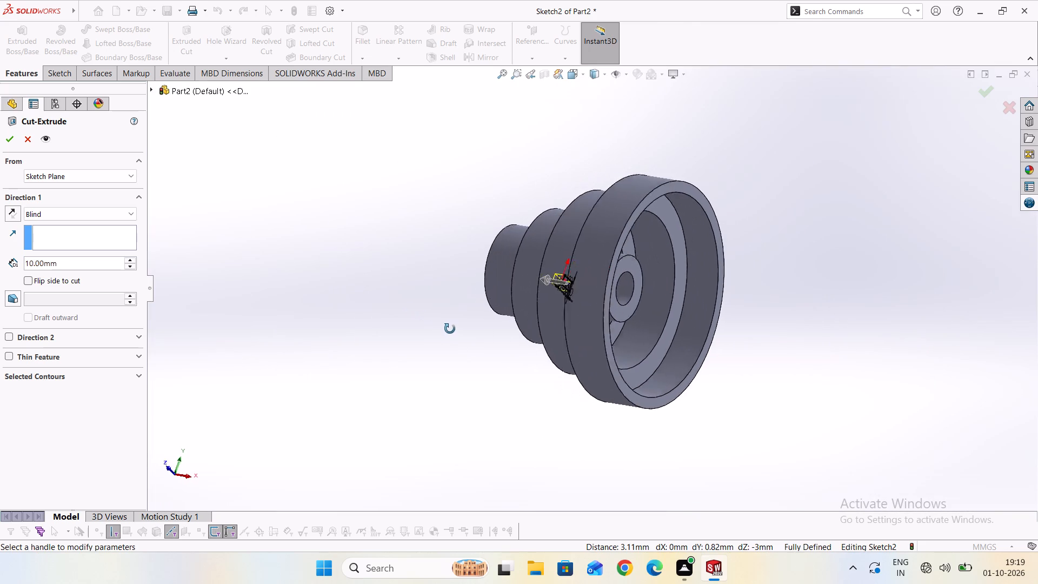
pyautogui.moveTo(450, 329); pyautogui.dragTo(474, 337, button='middle')
pyautogui.scroll(3, 474, 336)
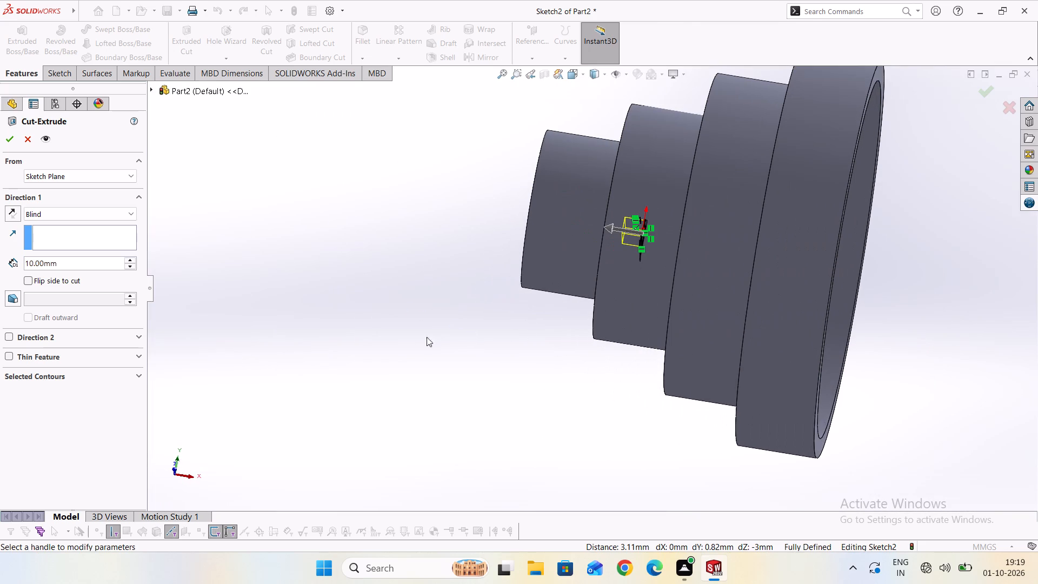
pyautogui.click(90, 214)
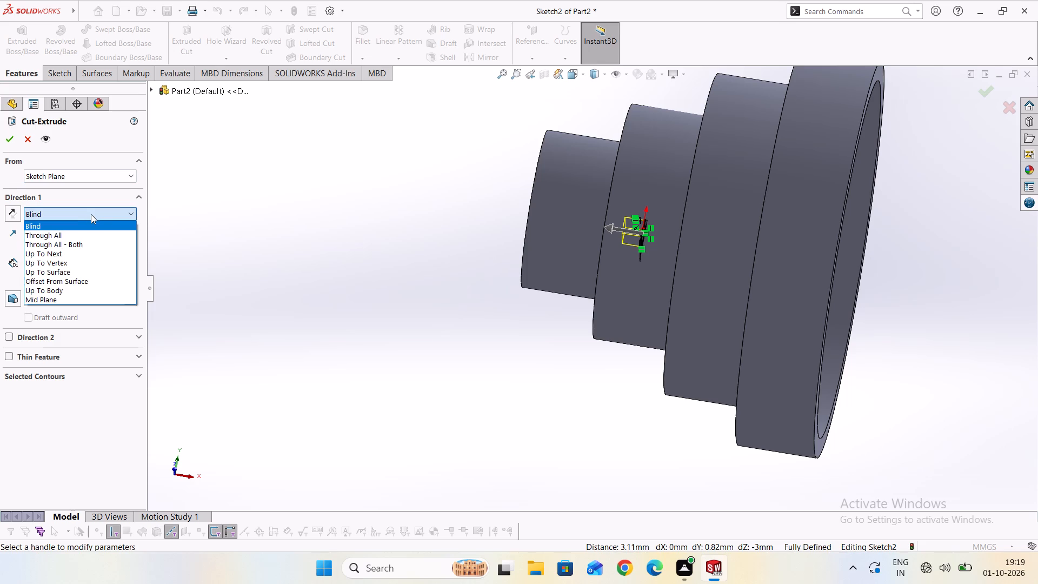
pyautogui.click(65, 297)
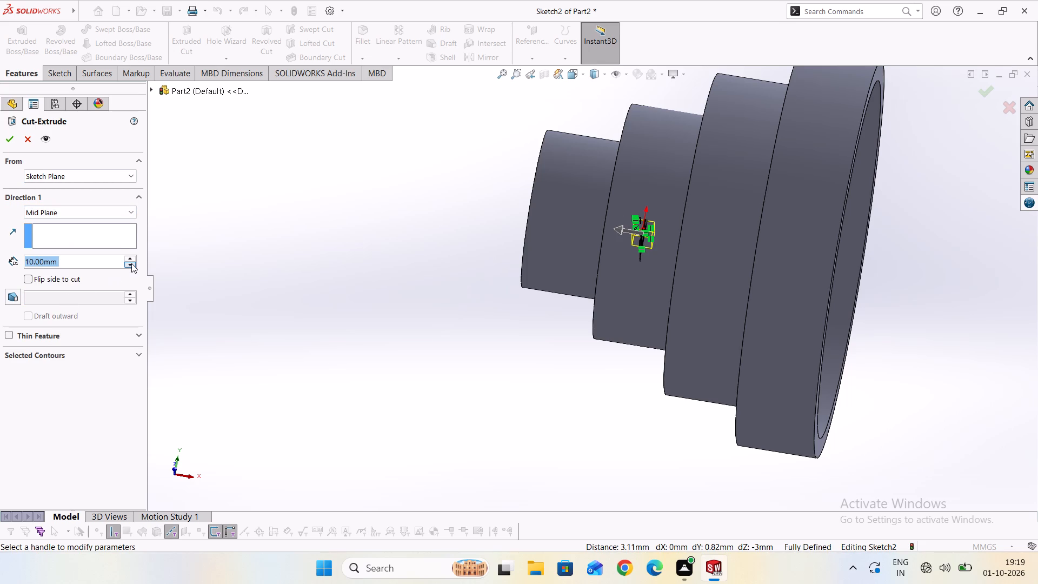
pyautogui.click(130, 258)
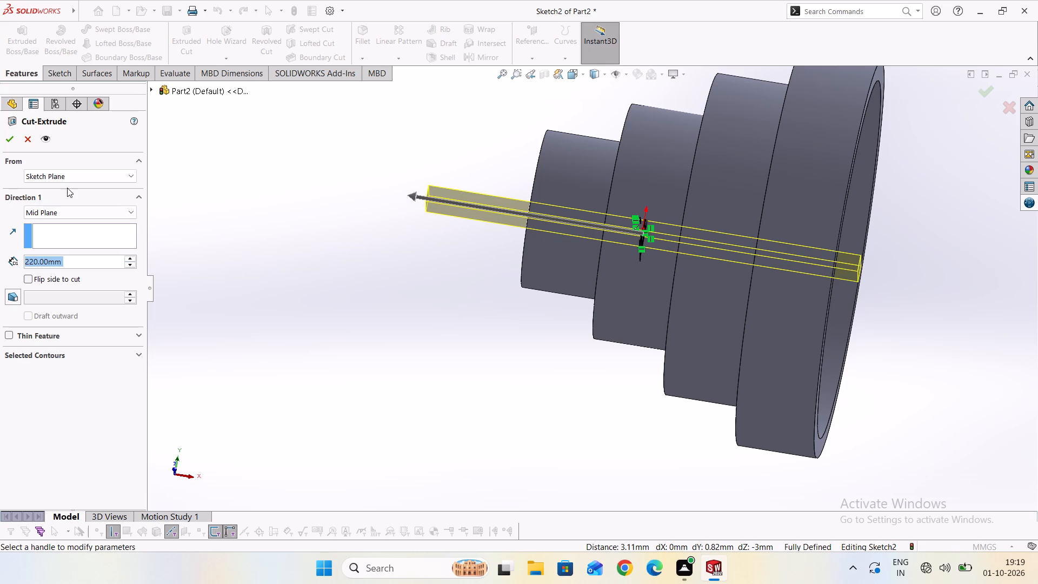
pyautogui.click(5, 142)
# Examine the keyway cut through the stepped pulley's bore from both ends and around the outside.
pyautogui.moveTo(283, 342); pyautogui.dragTo(352, 362, button='middle')
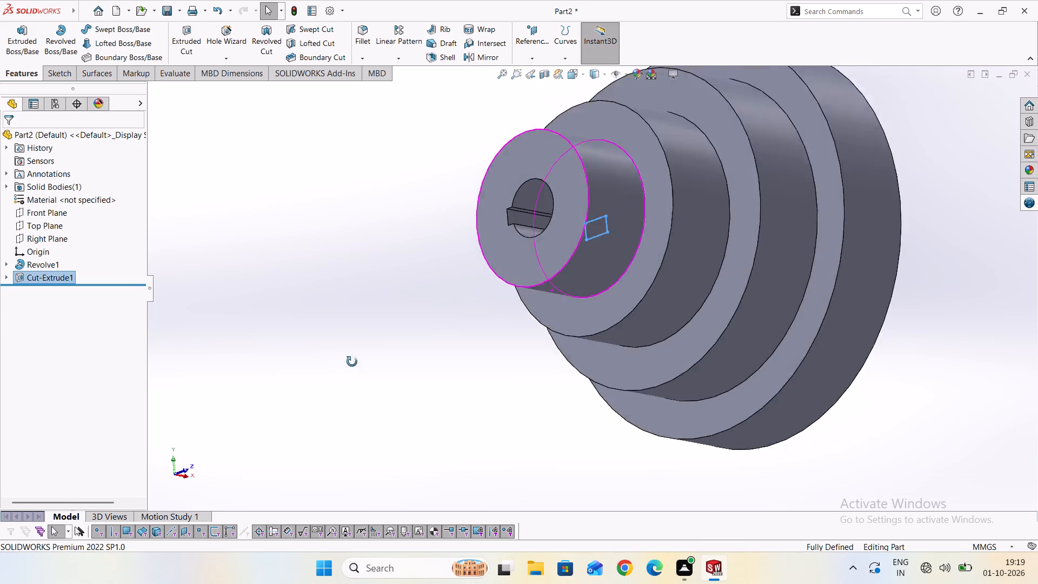
pyautogui.moveTo(352, 362); pyautogui.dragTo(242, 393, button='middle')
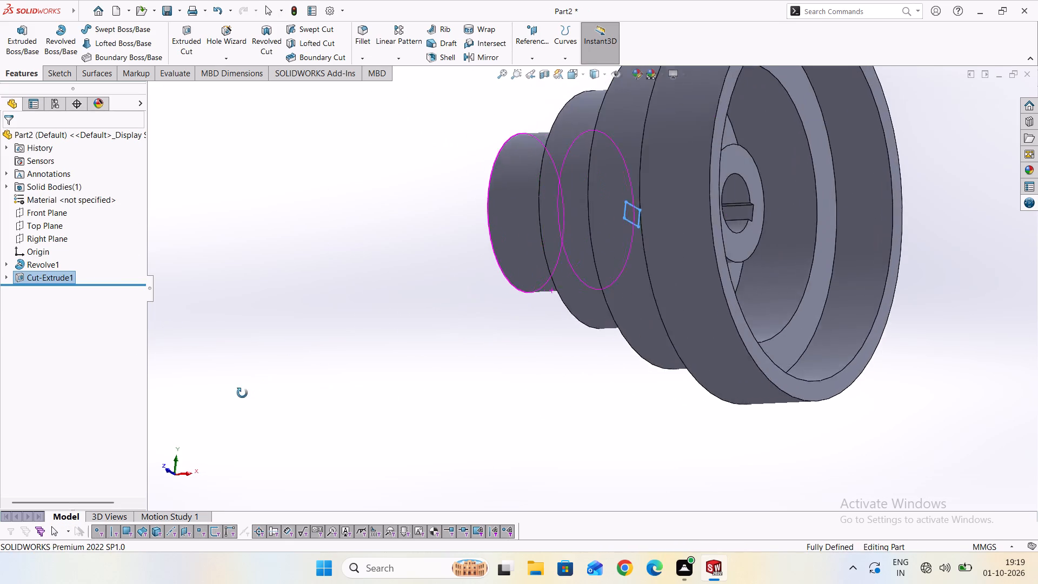
pyautogui.moveTo(242, 393); pyautogui.dragTo(205, 193, button='middle')
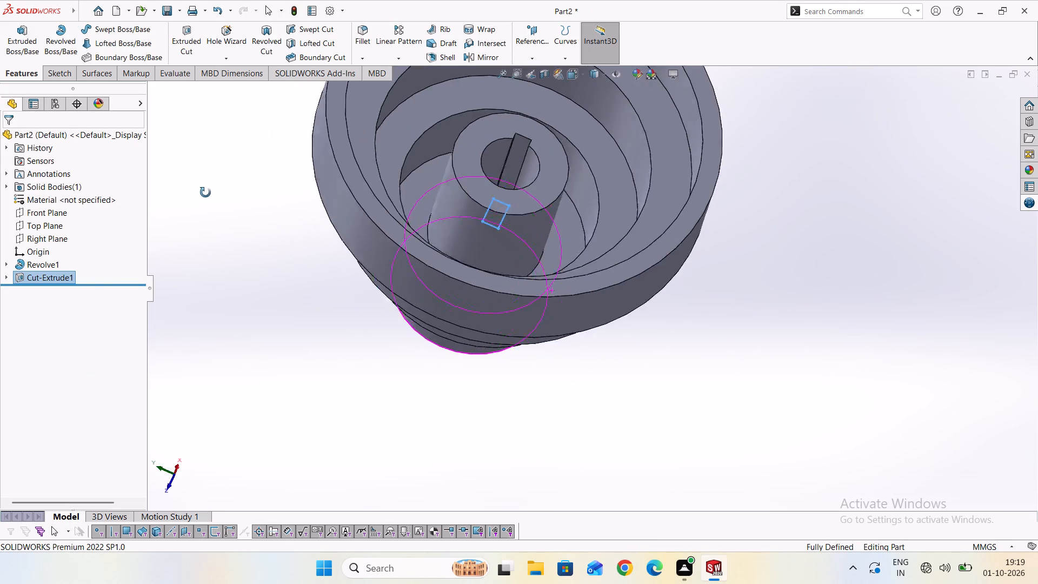
pyautogui.moveTo(205, 193); pyautogui.dragTo(400, 316, button='middle')
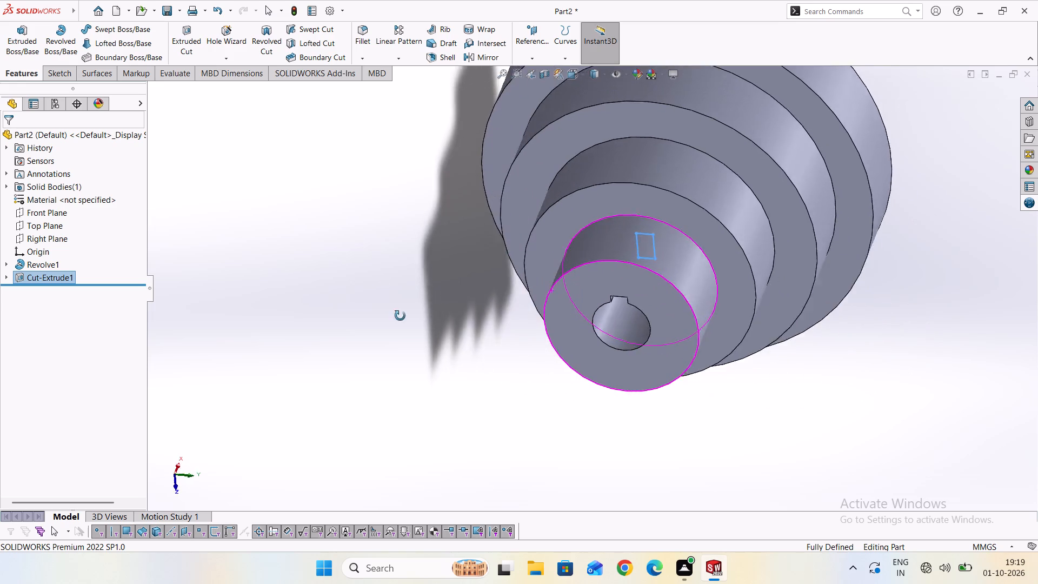
pyautogui.moveTo(400, 316); pyautogui.dragTo(731, 244, button='middle')
pyautogui.scroll(-1, 728, 337)
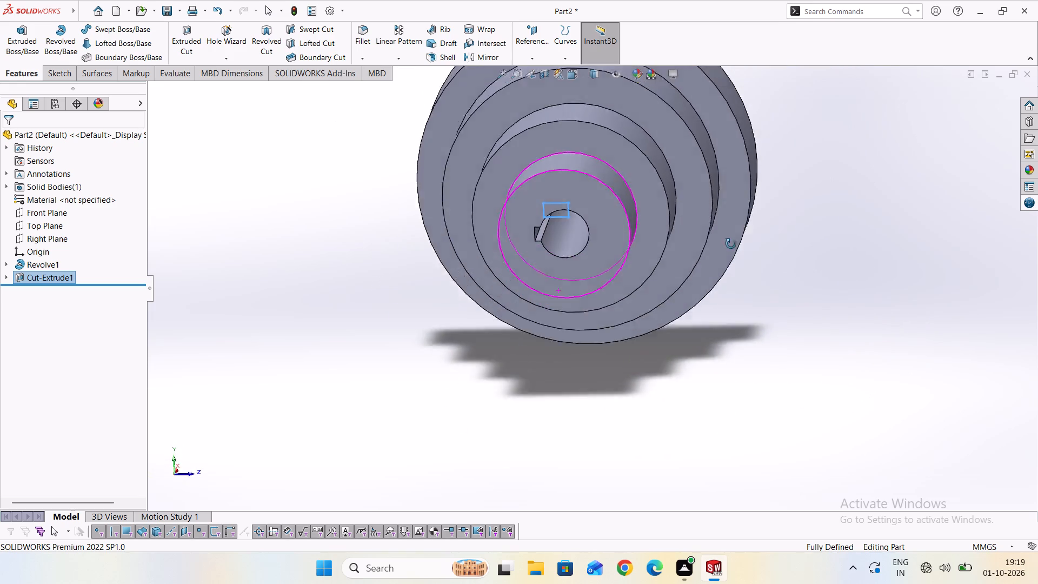
pyautogui.moveTo(731, 244); pyautogui.dragTo(718, 396, button='middle')
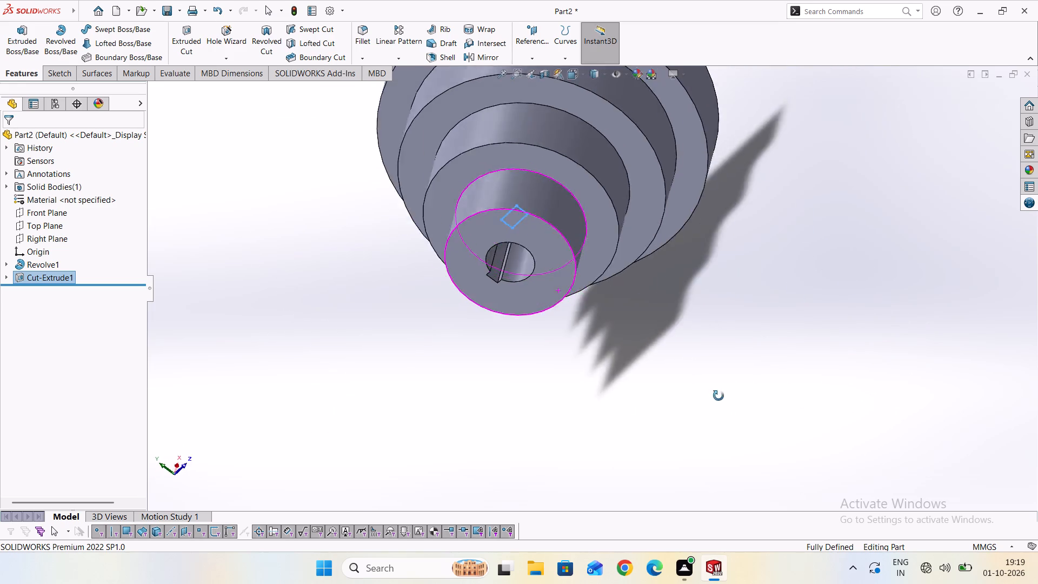
pyautogui.moveTo(718, 396); pyautogui.dragTo(605, 452, button='middle')
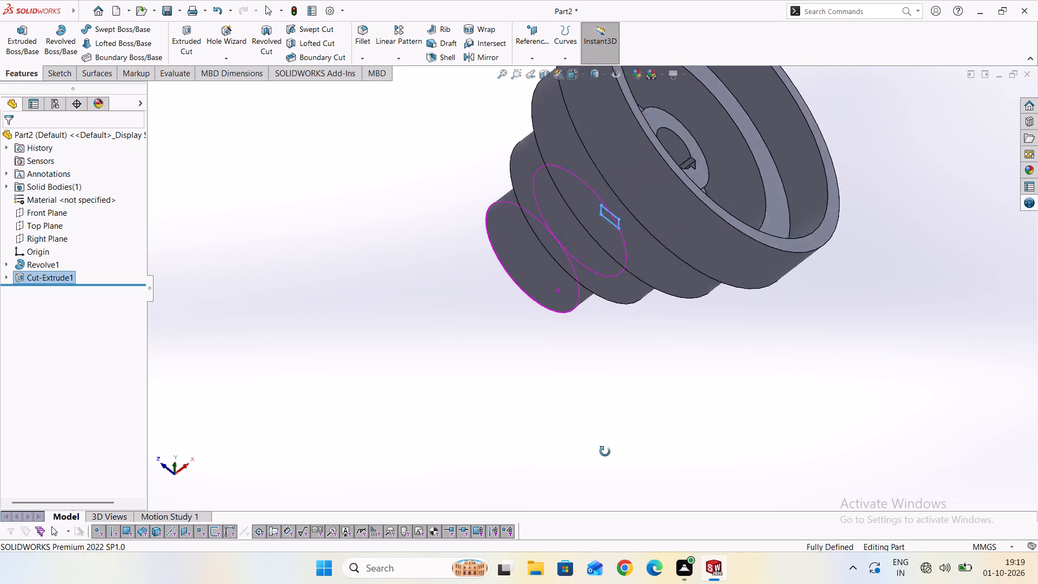
pyautogui.moveTo(605, 452); pyautogui.dragTo(254, 286, button='middle')
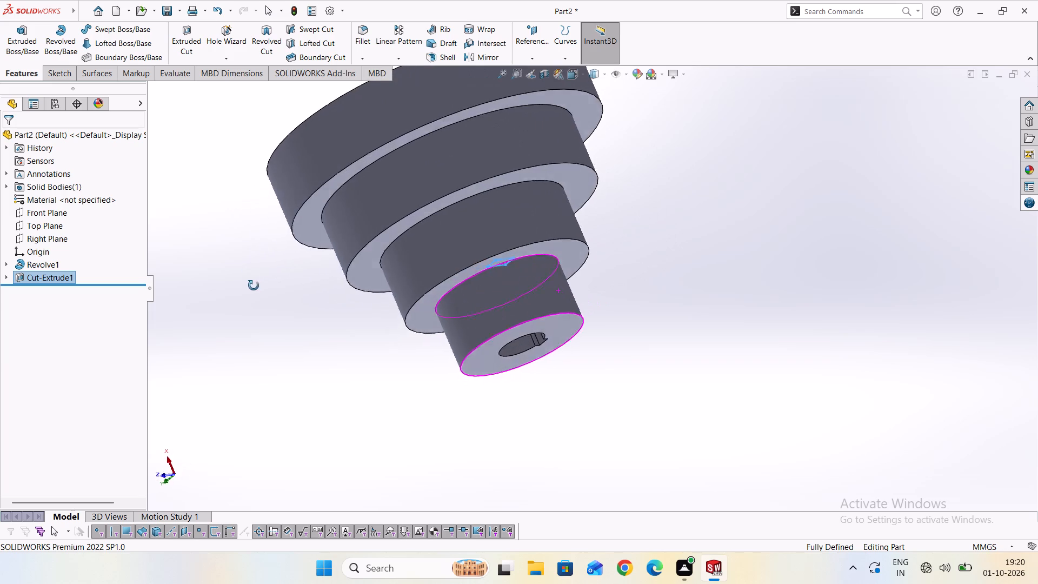
pyautogui.moveTo(254, 286); pyautogui.dragTo(295, 112, button='middle')
pyautogui.moveTo(841, 420); pyautogui.dragTo(706, 248, button='middle')
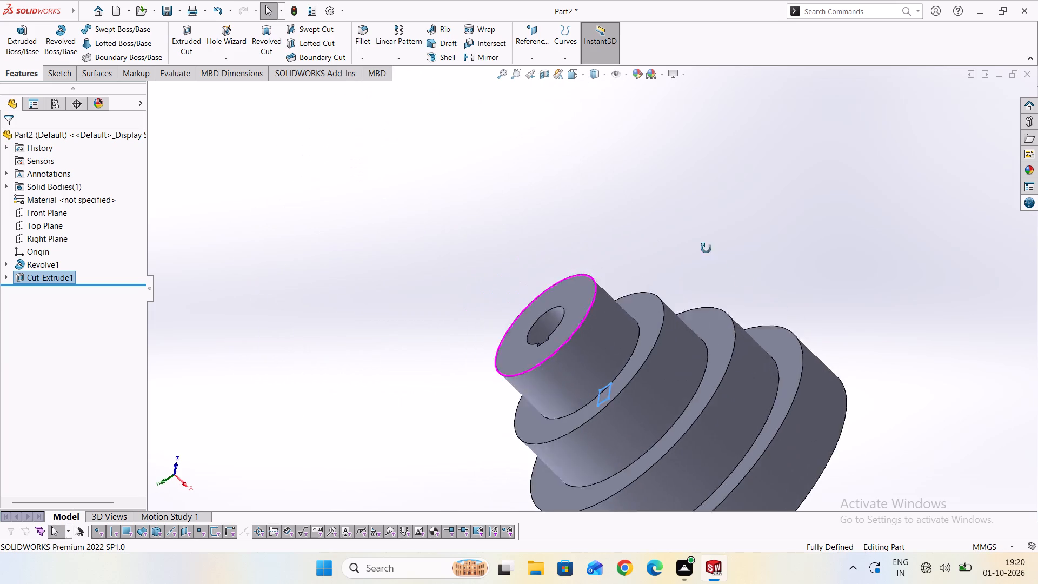
pyautogui.moveTo(706, 248); pyautogui.dragTo(722, 254, button='middle')
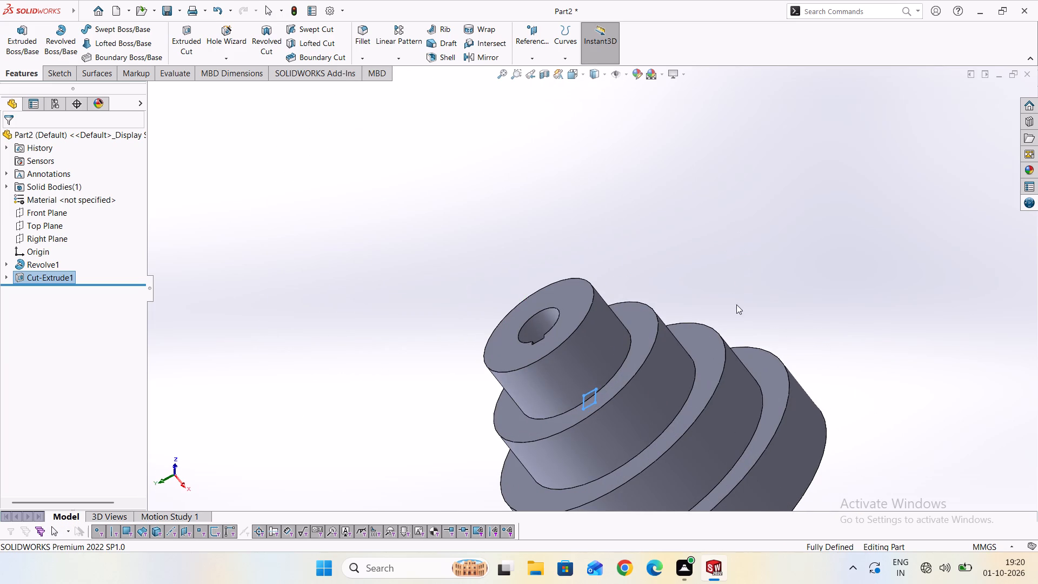
pyautogui.moveTo(731, 230); pyautogui.dragTo(816, 393, button='middle')
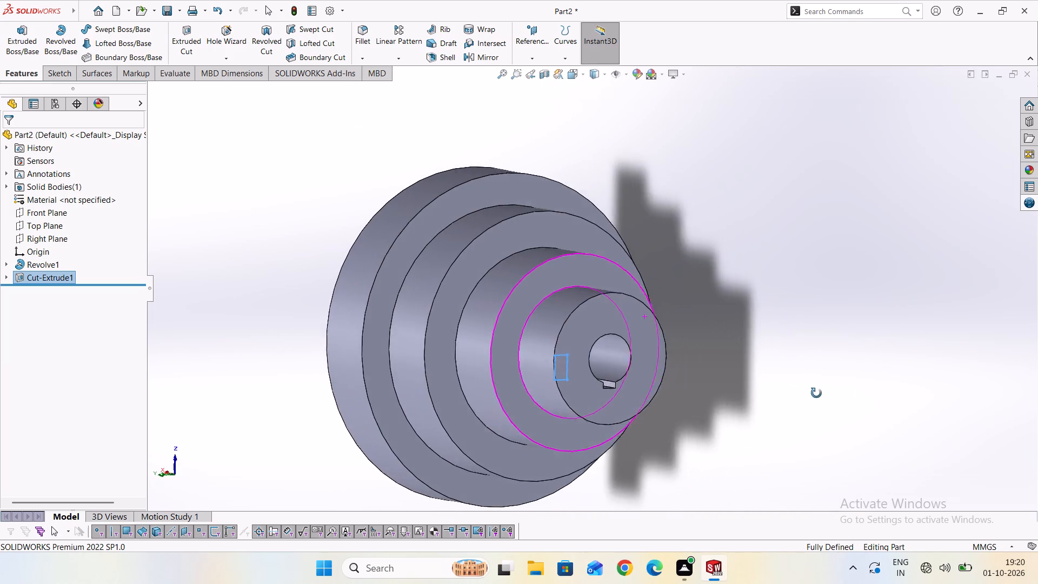
pyautogui.moveTo(816, 393); pyautogui.dragTo(864, 301, button='middle')
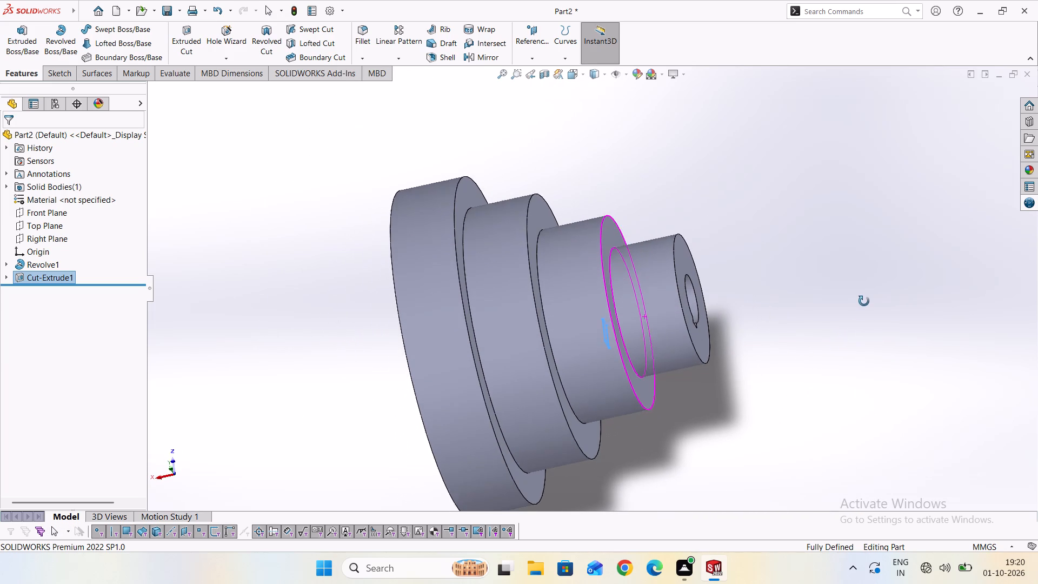
pyautogui.moveTo(864, 301); pyautogui.dragTo(864, 301, button='middle')
pyautogui.moveTo(737, 450); pyautogui.dragTo(721, 412, button='middle')
pyautogui.scroll(-3, 723, 409)
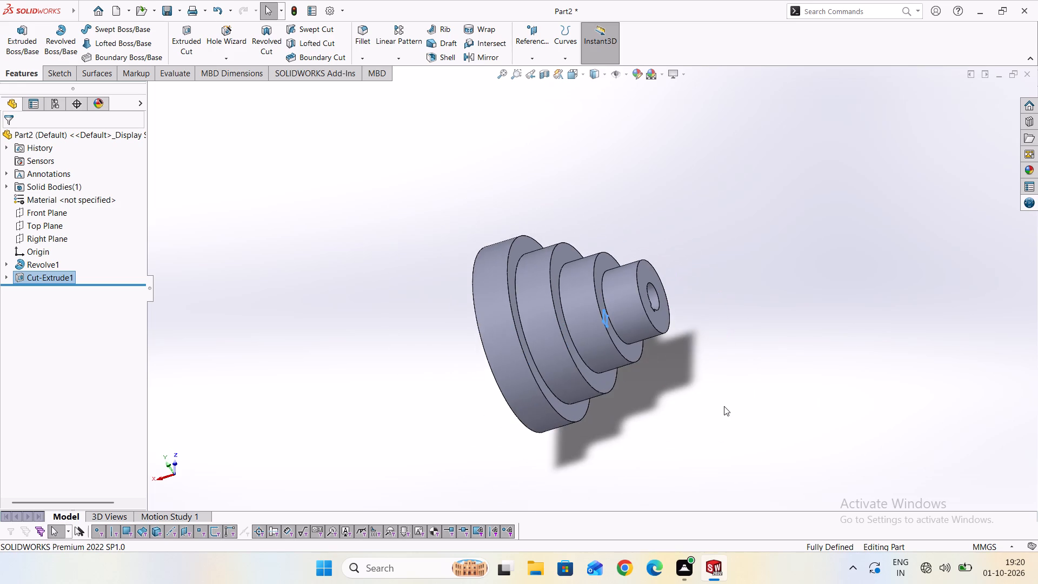
pyautogui.scroll(-3, 724, 406)
pyautogui.scroll(3, 618, 365)
pyautogui.scroll(1, 594, 295)
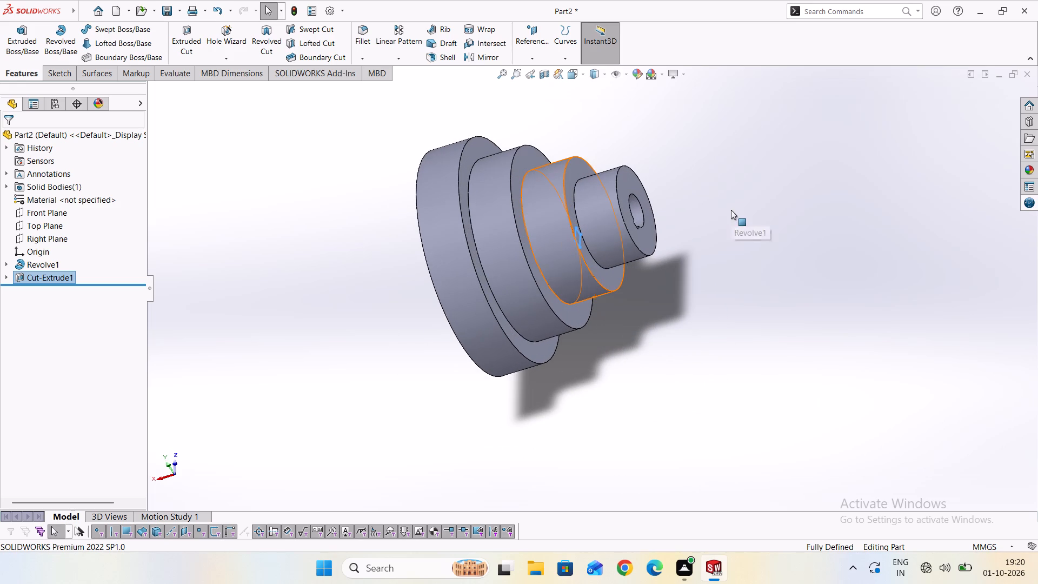
pyautogui.middleClick(734, 213)
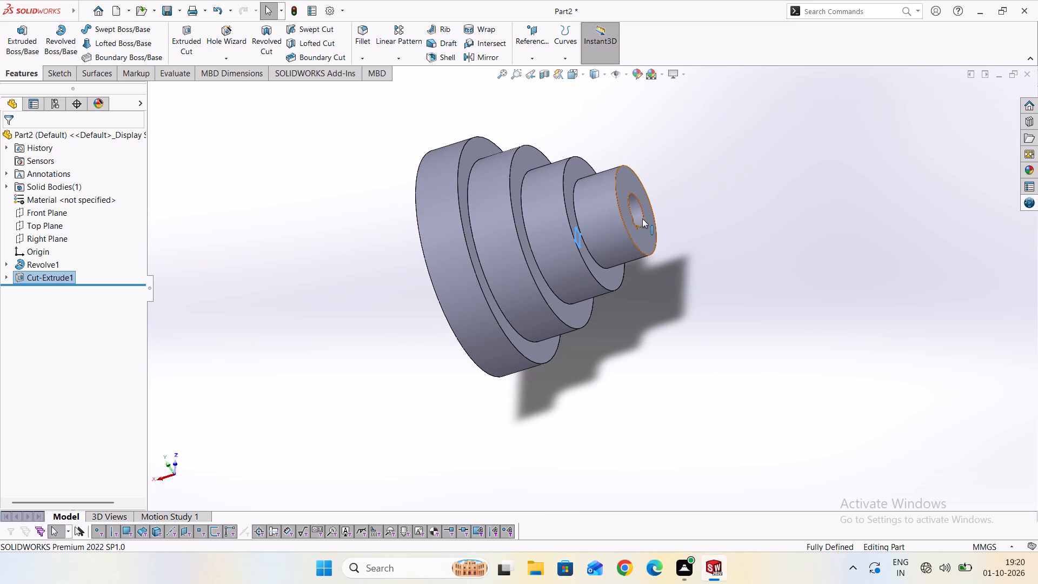
# Inspect the pulley's bore and keyway in a planar section view on the Front Plane with 0 mm offset.
pyautogui.click(542, 75)
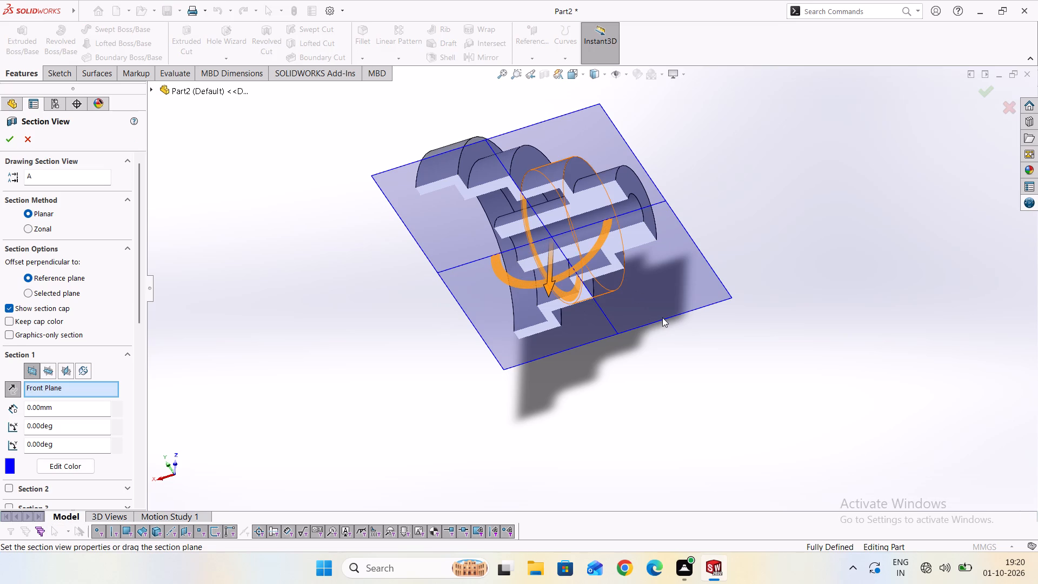
pyautogui.moveTo(662, 317); pyautogui.dragTo(658, 284, button='middle')
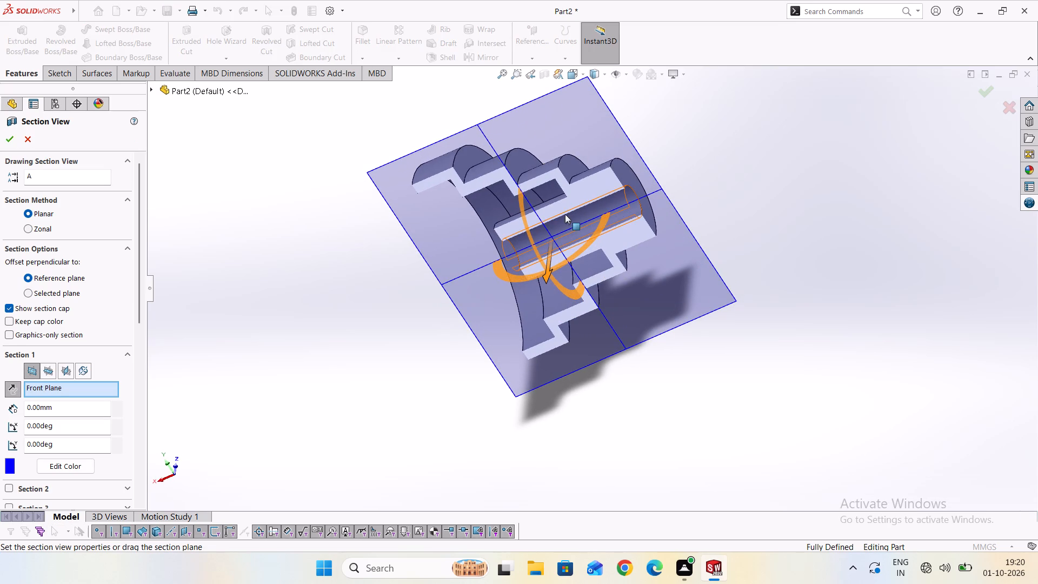
pyautogui.moveTo(561, 218); pyautogui.dragTo(561, 244)
pyautogui.click(561, 244)
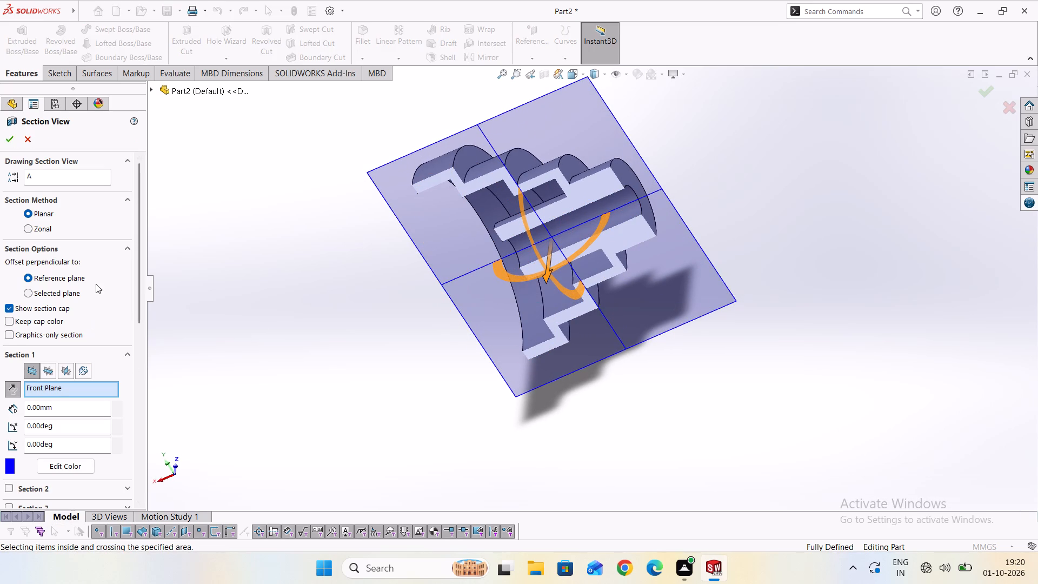
pyautogui.scroll(-5, 105, 268)
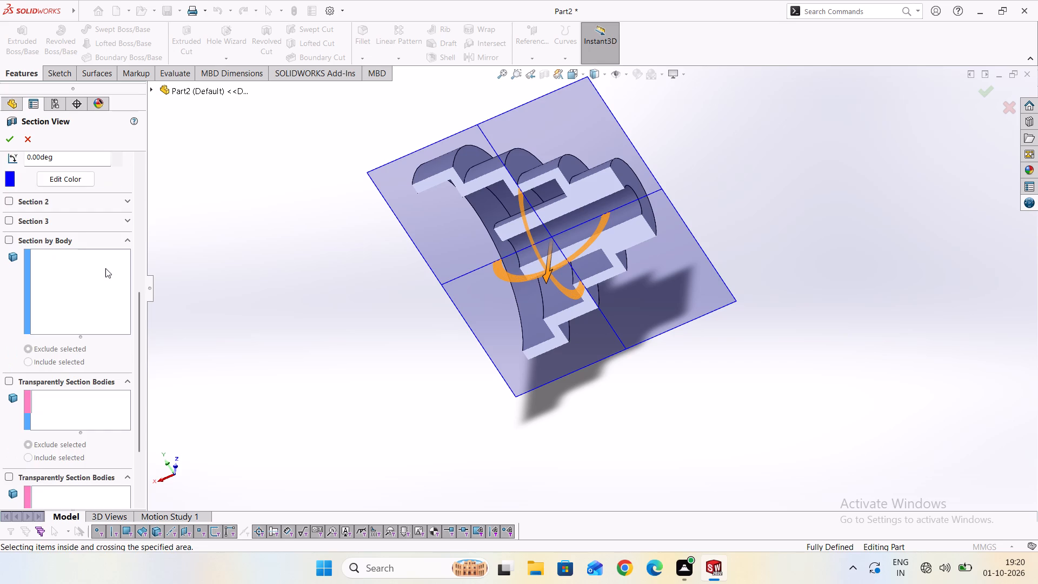
pyautogui.scroll(3, 105, 270)
pyautogui.scroll(2, 135, 314)
pyautogui.scroll(-3, 317, 381)
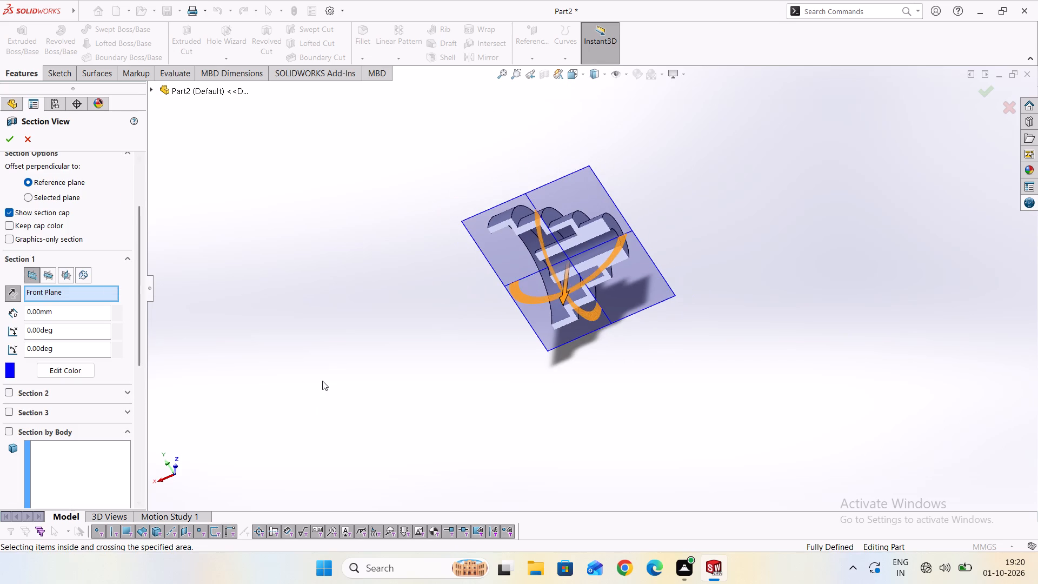
pyautogui.moveTo(322, 379); pyautogui.dragTo(614, 440, button='middle')
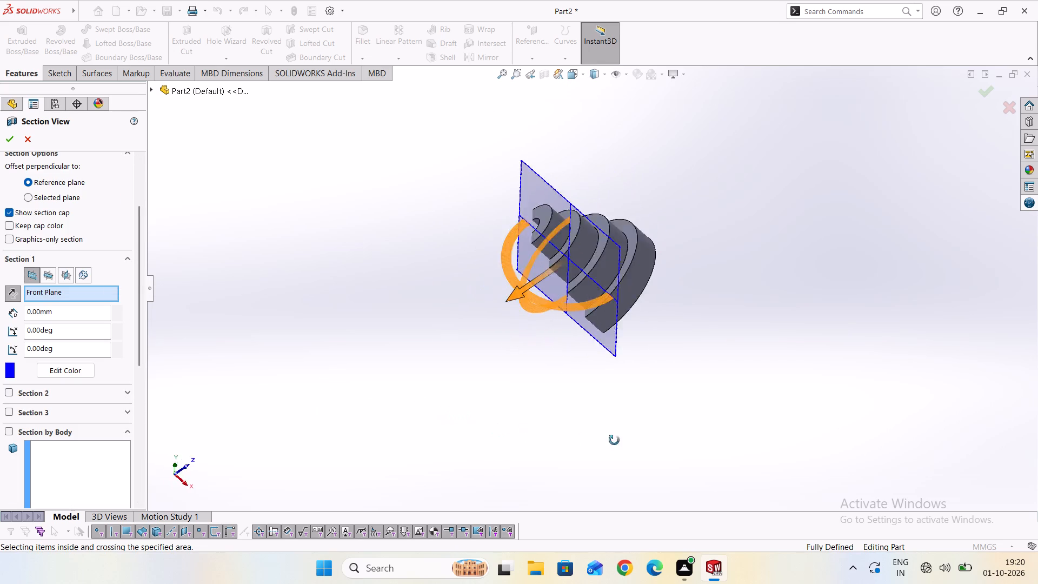
pyautogui.moveTo(614, 440); pyautogui.dragTo(331, 291, button='middle')
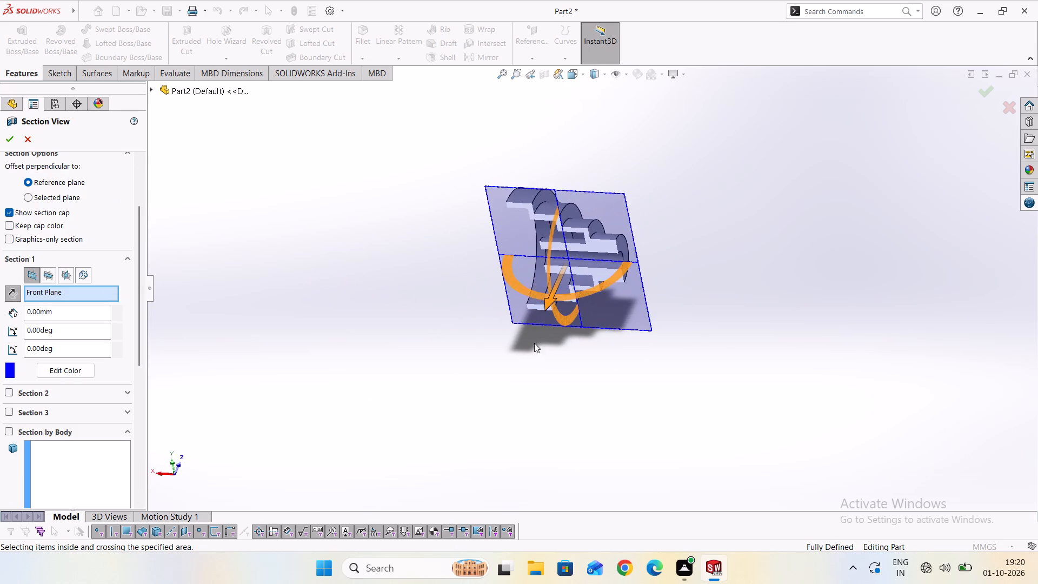
pyautogui.scroll(3, 603, 237)
pyautogui.moveTo(742, 181); pyautogui.dragTo(738, 152, button='middle')
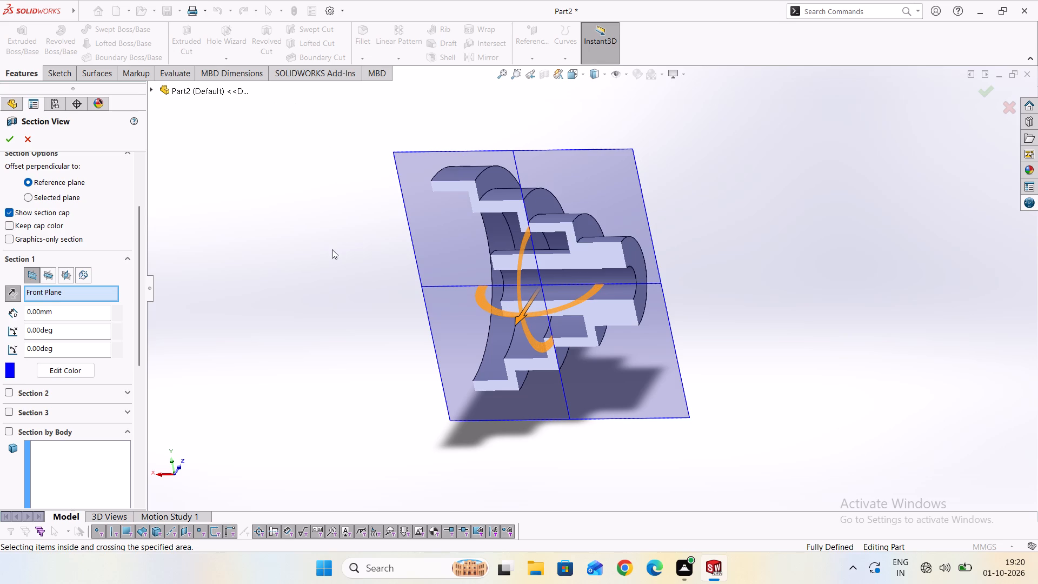
pyautogui.moveTo(343, 196); pyautogui.dragTo(477, 393, button='middle')
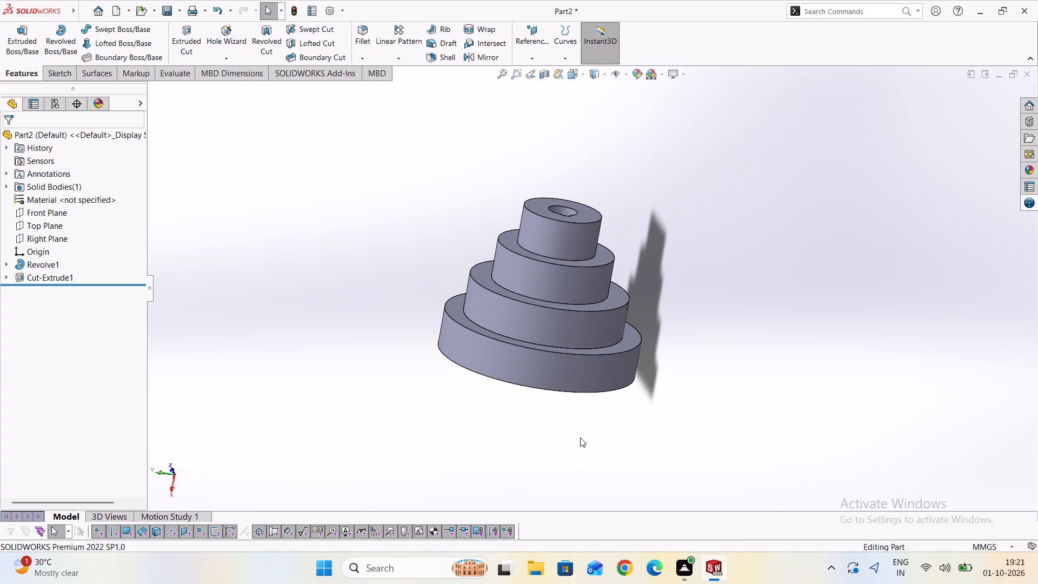
# Examine the whole stepped pulley at an angle showing its smallest step and the keyed bore.
pyautogui.moveTo(751, 260); pyautogui.dragTo(589, 455, button='middle')
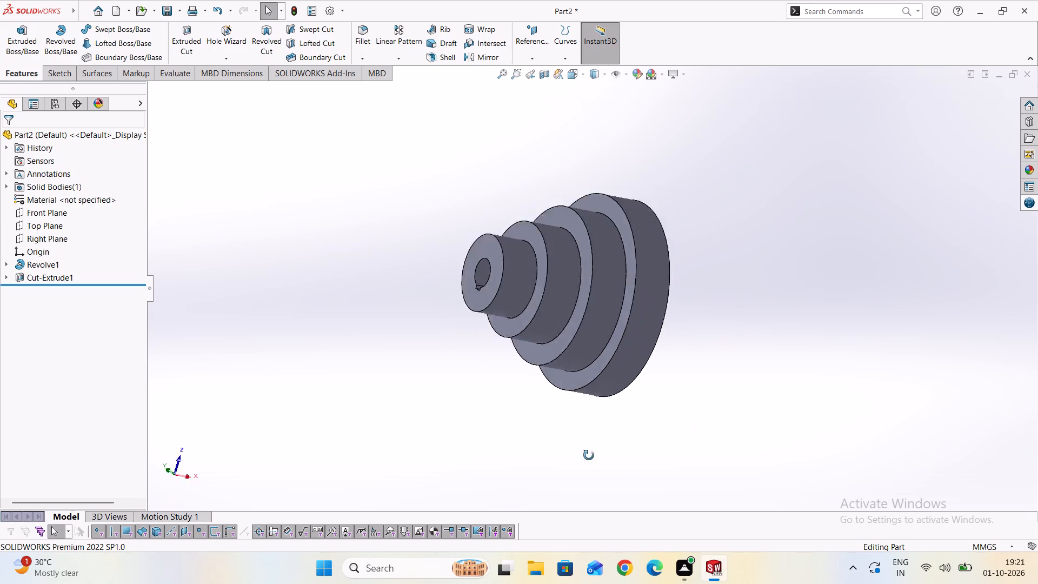
pyautogui.moveTo(589, 455); pyautogui.dragTo(431, 410, button='middle')
pyautogui.moveTo(813, 374); pyautogui.dragTo(581, 431, button='middle')
pyautogui.moveTo(848, 383); pyautogui.dragTo(688, 404, button='middle')
pyautogui.moveTo(879, 380); pyautogui.dragTo(628, 419, button='middle')
pyautogui.moveTo(886, 400); pyautogui.dragTo(719, 413, button='middle')
pyautogui.moveTo(899, 400); pyautogui.dragTo(716, 420, button='middle')
pyautogui.moveTo(775, 423); pyautogui.dragTo(731, 433, button='middle')
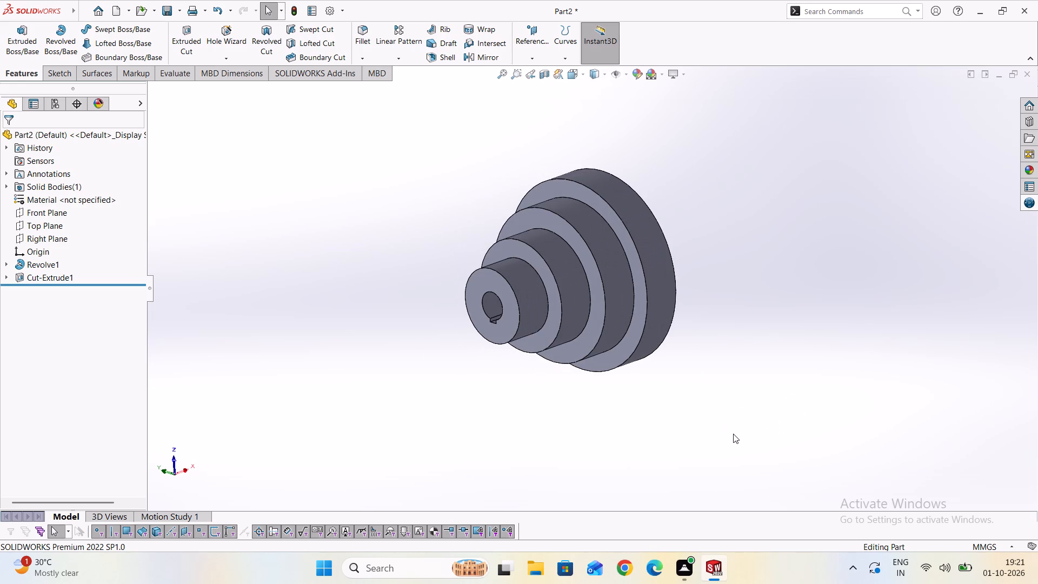
# Save the part as 1oct2026.2 in the Documents folder, in SOLIDWORKS Part format.
pyautogui.hotkey('ctrl', 's')
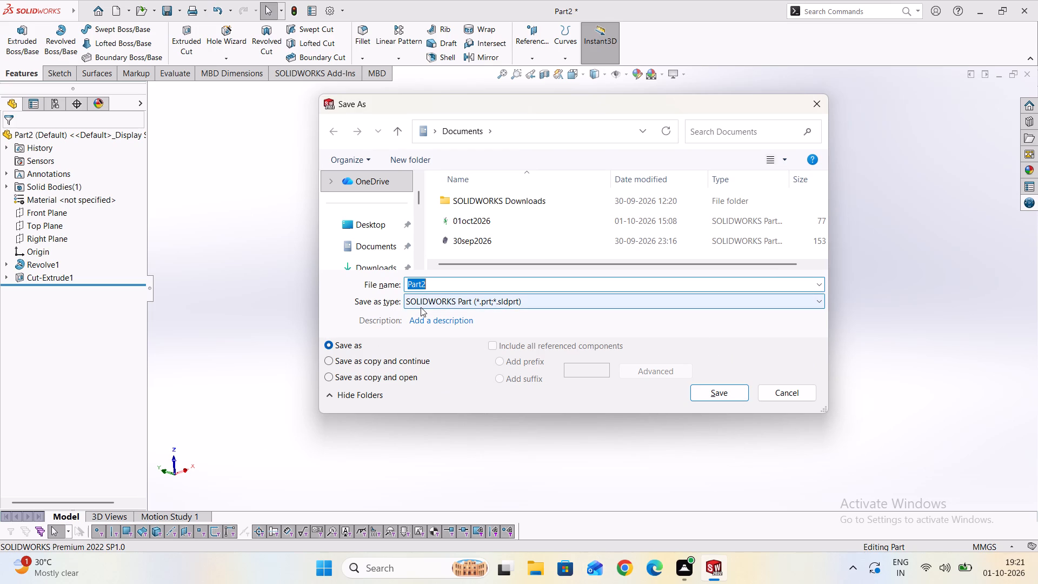
pyautogui.press('Delete')
pyautogui.press('1')
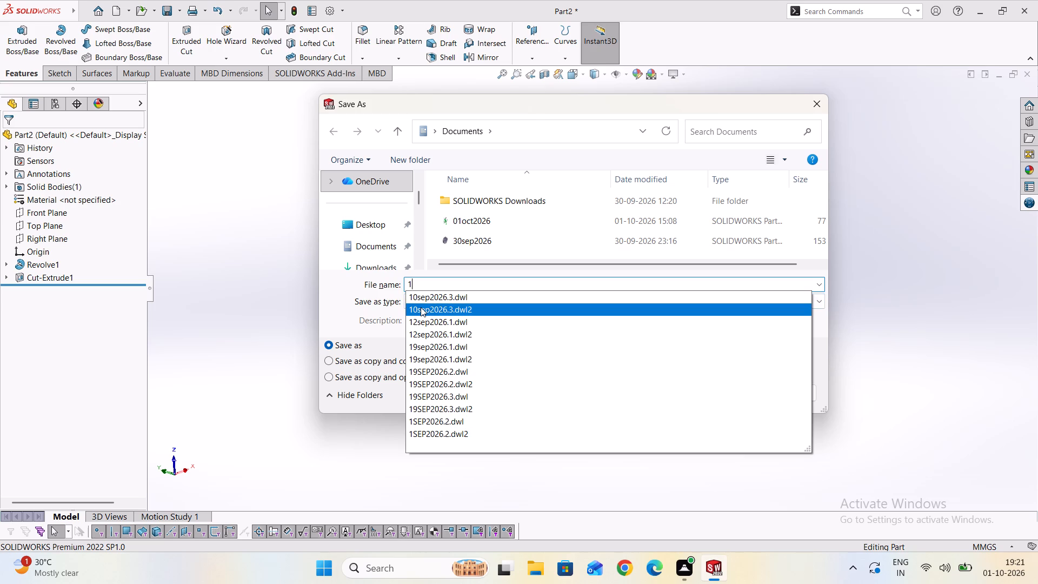
pyautogui.write('oct')
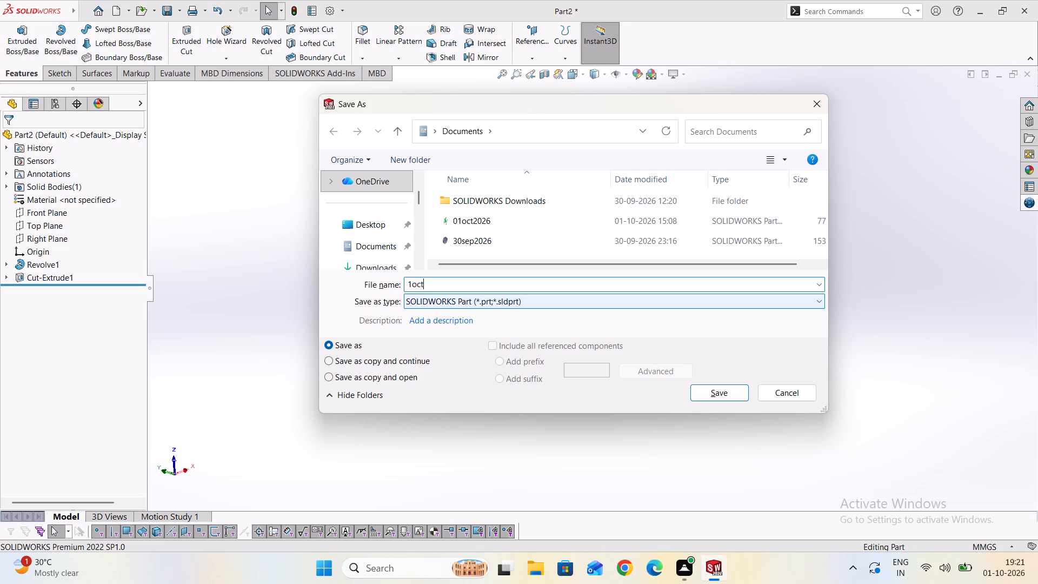
pyautogui.press('2')
pyautogui.write('026')
pyautogui.write('.2')
pyautogui.click(717, 397)
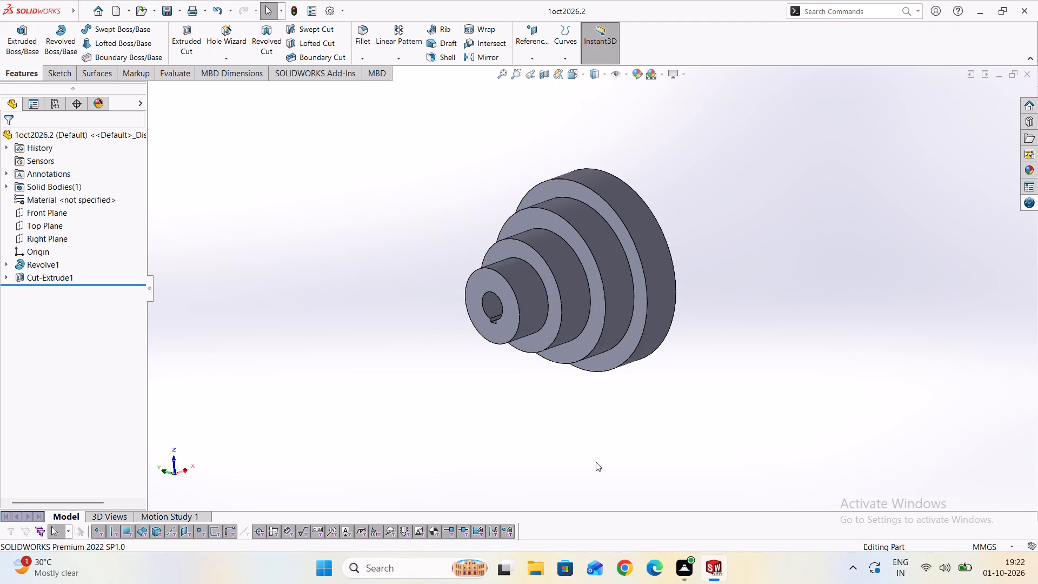
# Set the paper size to A3 in the print page setup for Microsoft Print to PDF.
pyautogui.hotkey('ctrl', 'p')
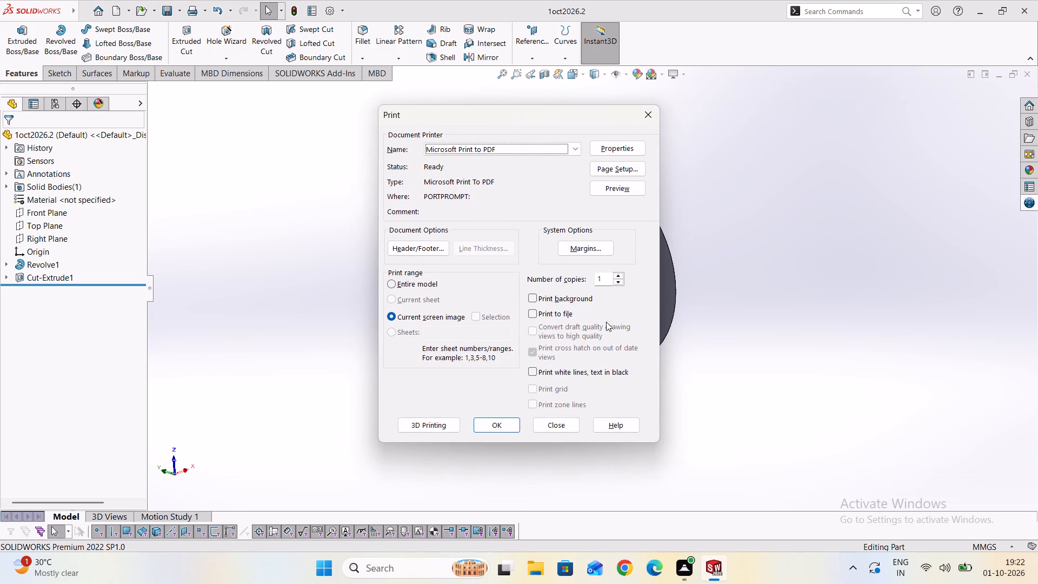
pyautogui.click(608, 171)
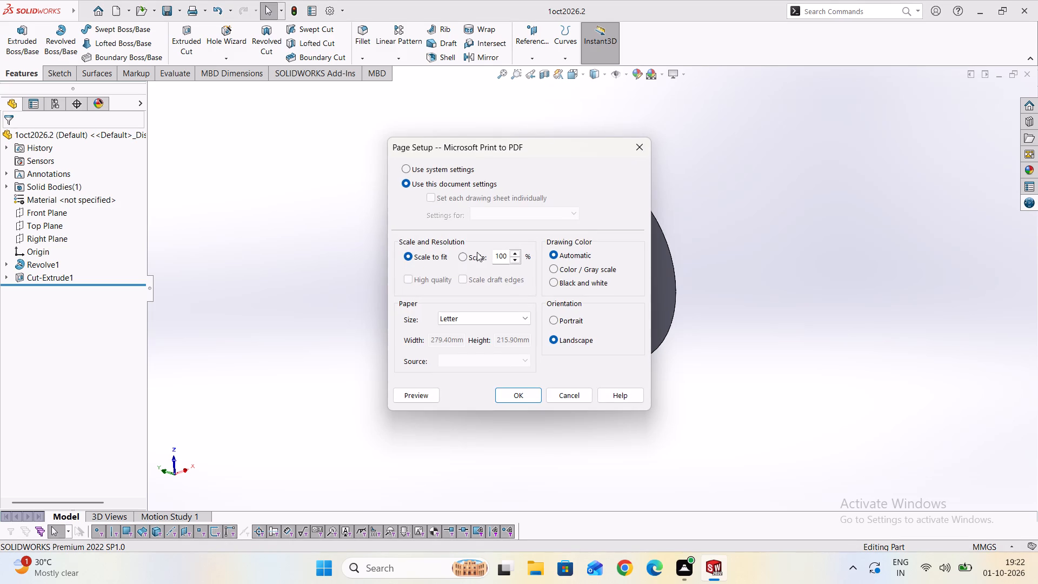
pyautogui.click(483, 316)
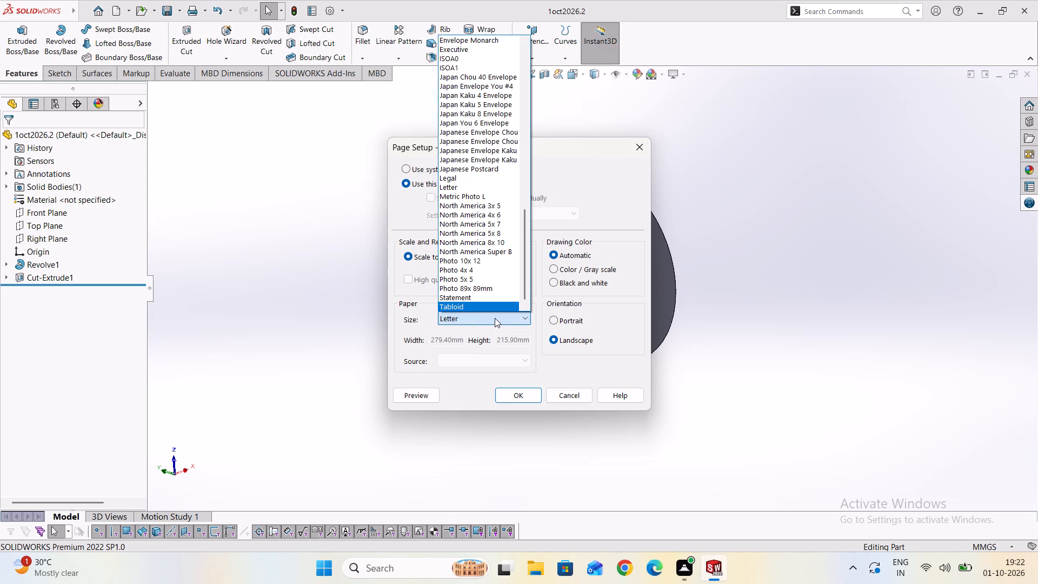
pyautogui.click(495, 317)
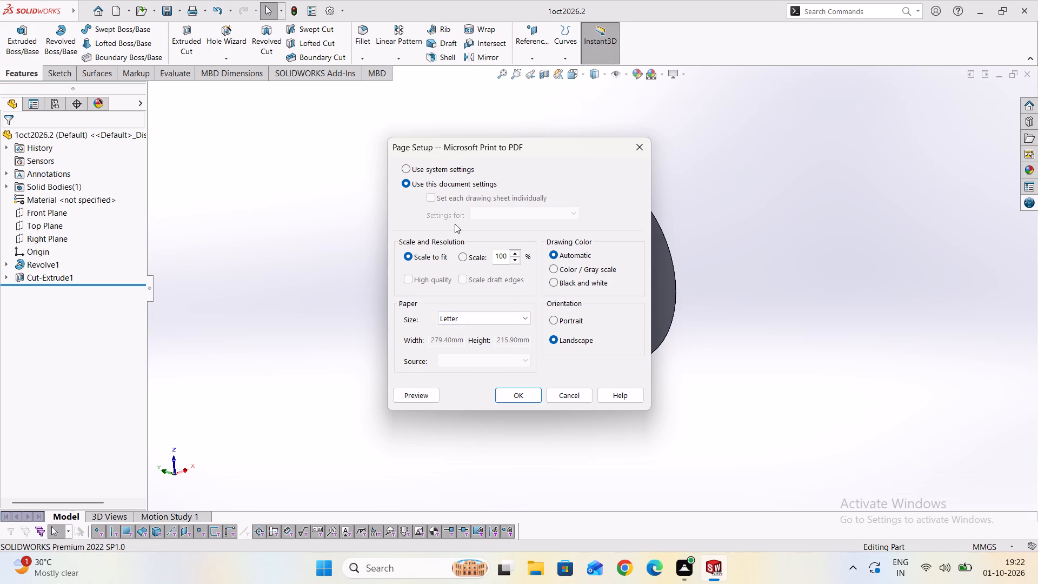
pyautogui.click(475, 214)
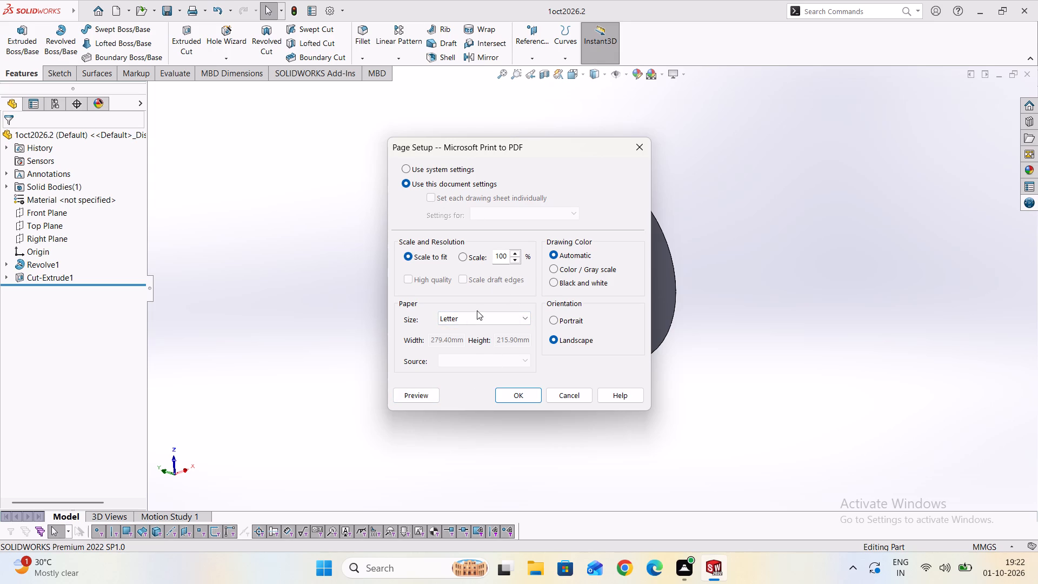
pyautogui.click(478, 323)
pyautogui.scroll(-3, 497, 218)
pyautogui.scroll(6, 496, 222)
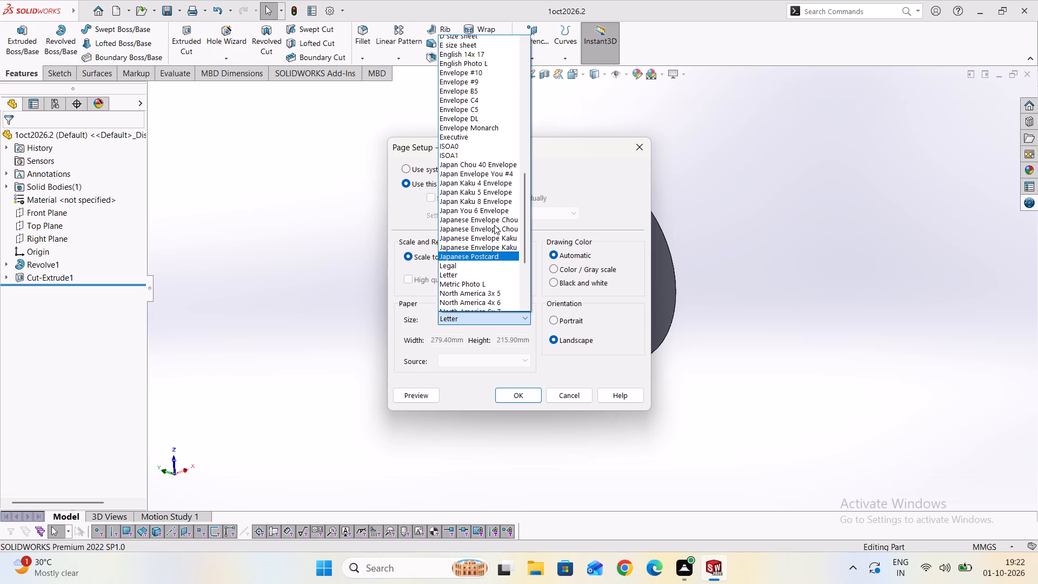
pyautogui.scroll(8, 494, 225)
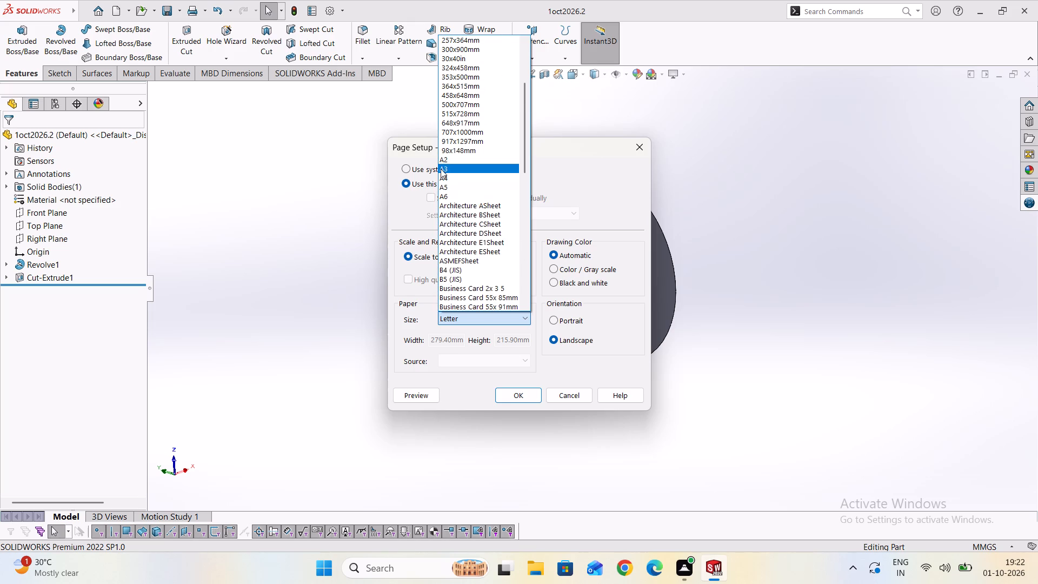
pyautogui.click(442, 172)
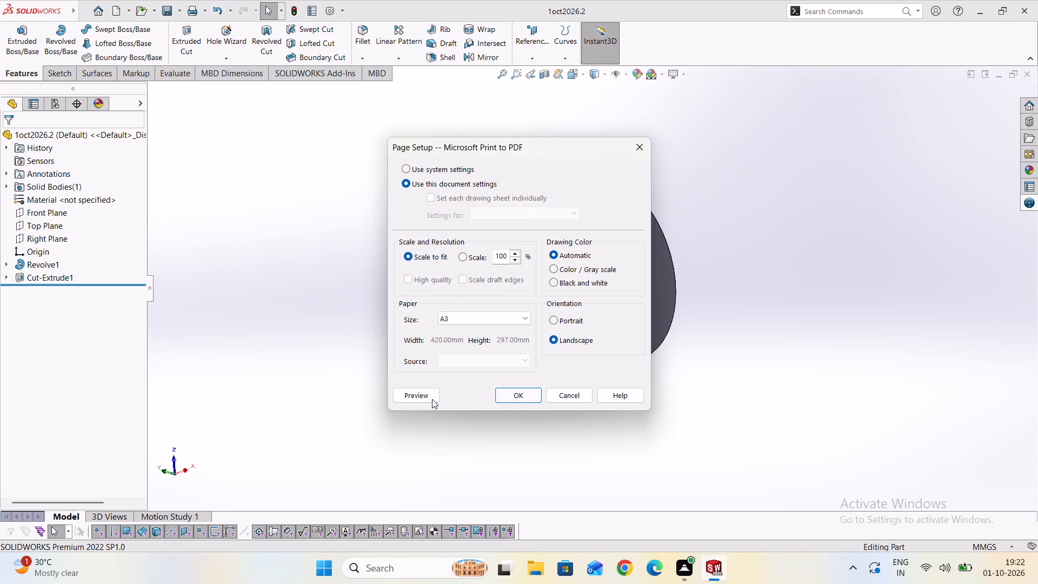
# Preview the printed page and examine how the stepped pulley sits on the sheet.
pyautogui.click(430, 397)
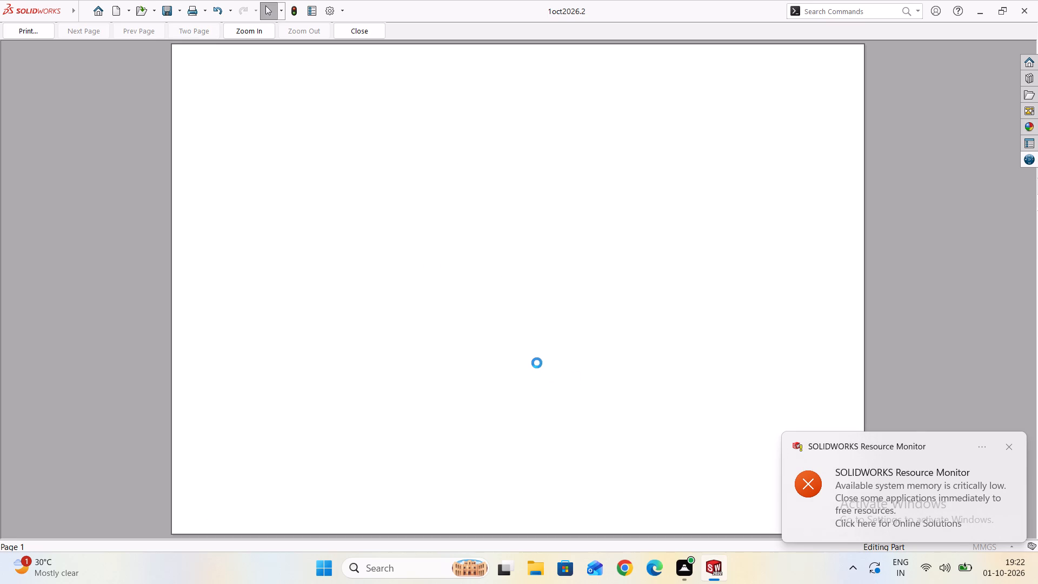
pyautogui.scroll(4, 511, 328)
pyautogui.scroll(2, 471, 389)
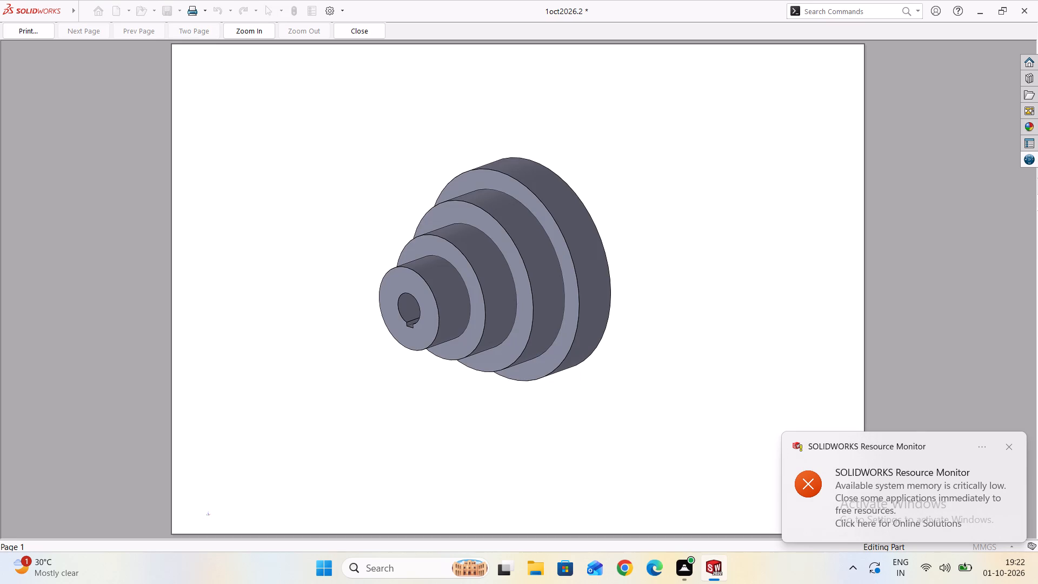
pyautogui.scroll(4, 500, 346)
pyautogui.moveTo(453, 431); pyautogui.dragTo(524, 419, button='middle')
pyautogui.moveTo(457, 415); pyautogui.dragTo(553, 413, button='middle')
pyautogui.moveTo(565, 413); pyautogui.dragTo(443, 417, button='middle')
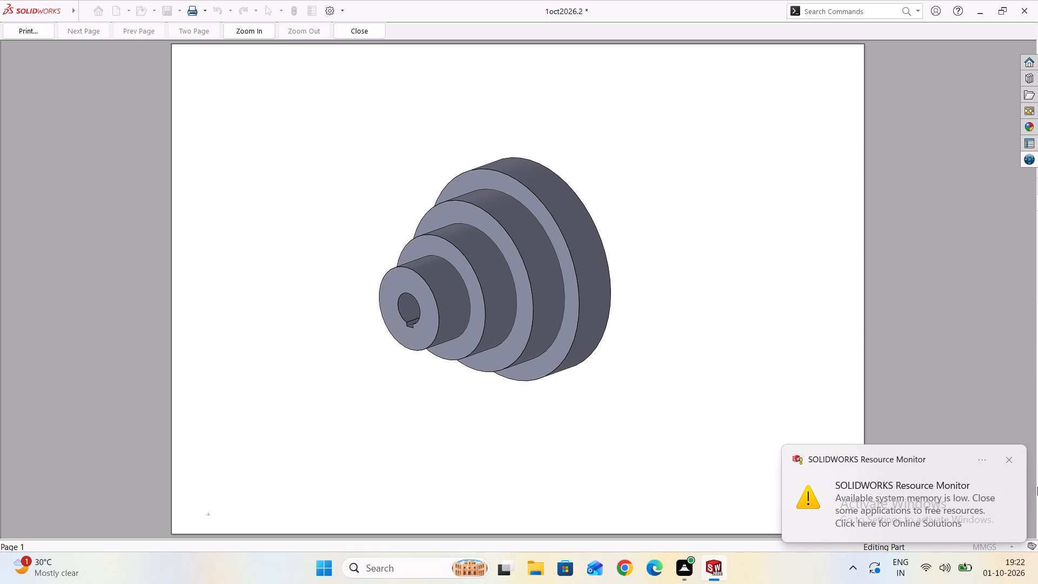
pyautogui.click(1010, 458)
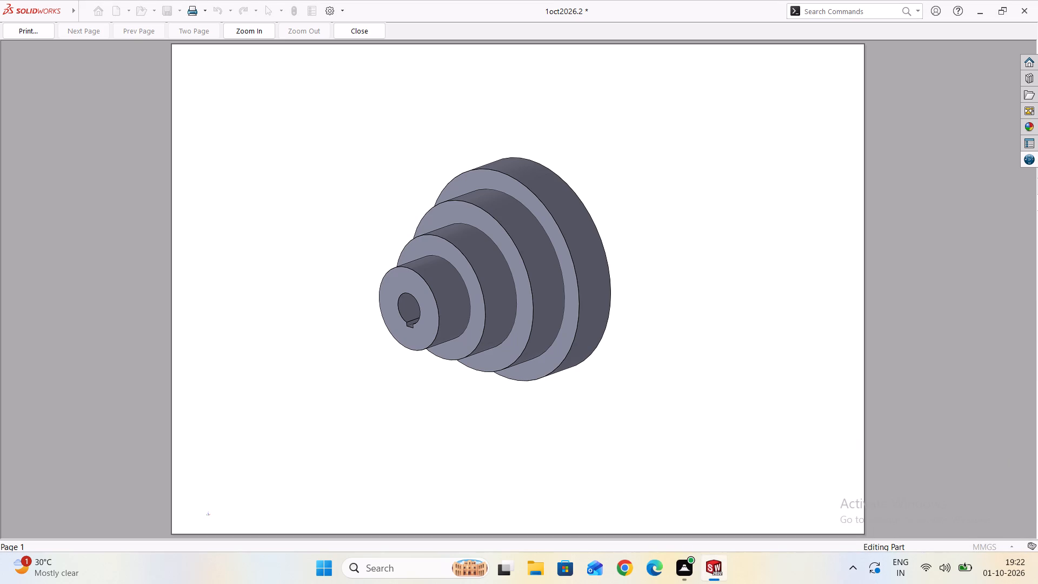
# Print the current screen image of the pulley to a PDF named 01oct2026.1.pdf in the Documents folder.
pyautogui.click(23, 32)
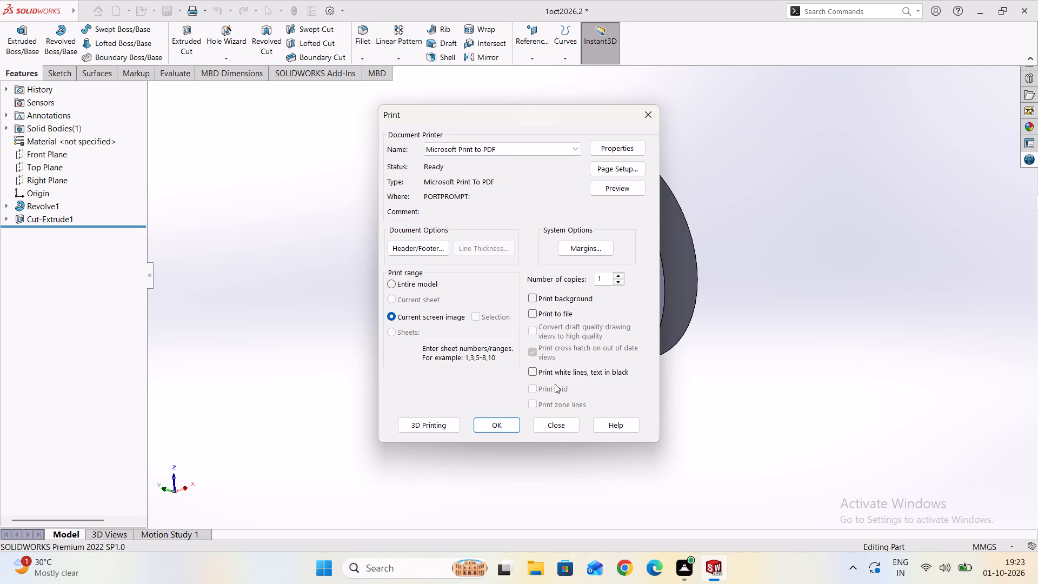
pyautogui.click(493, 428)
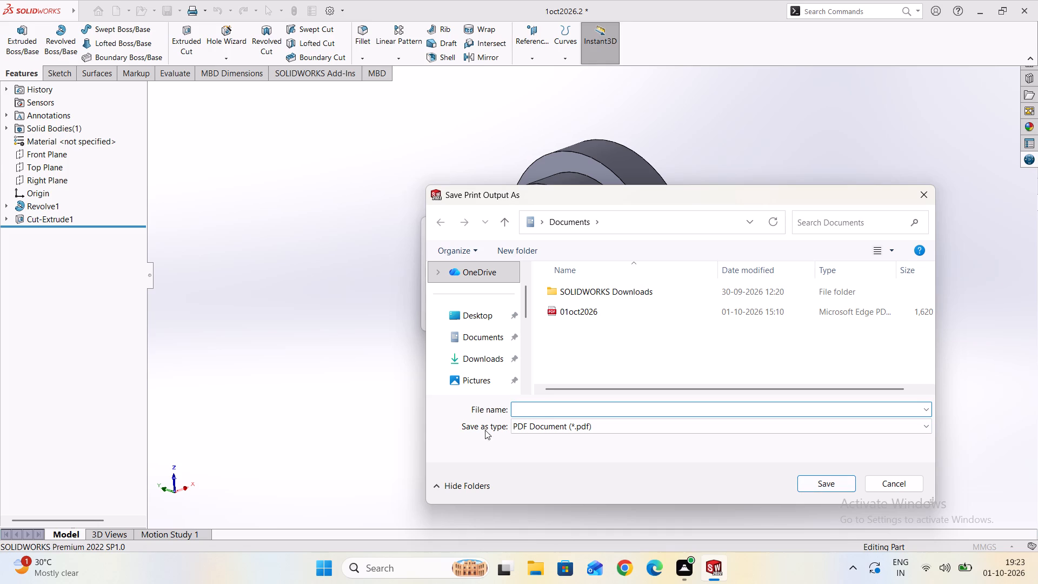
pyautogui.write('01')
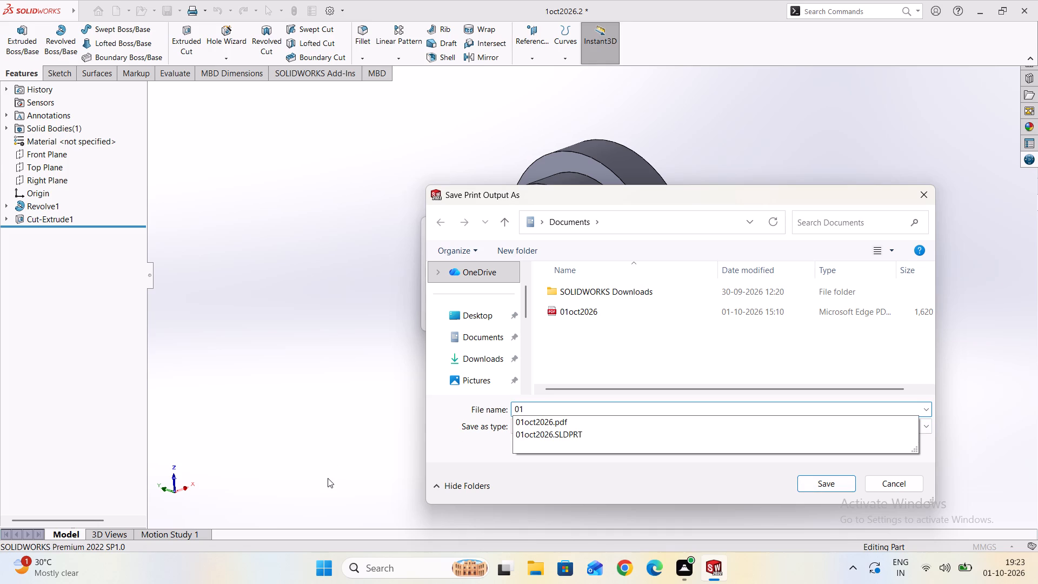
pyautogui.click(541, 420)
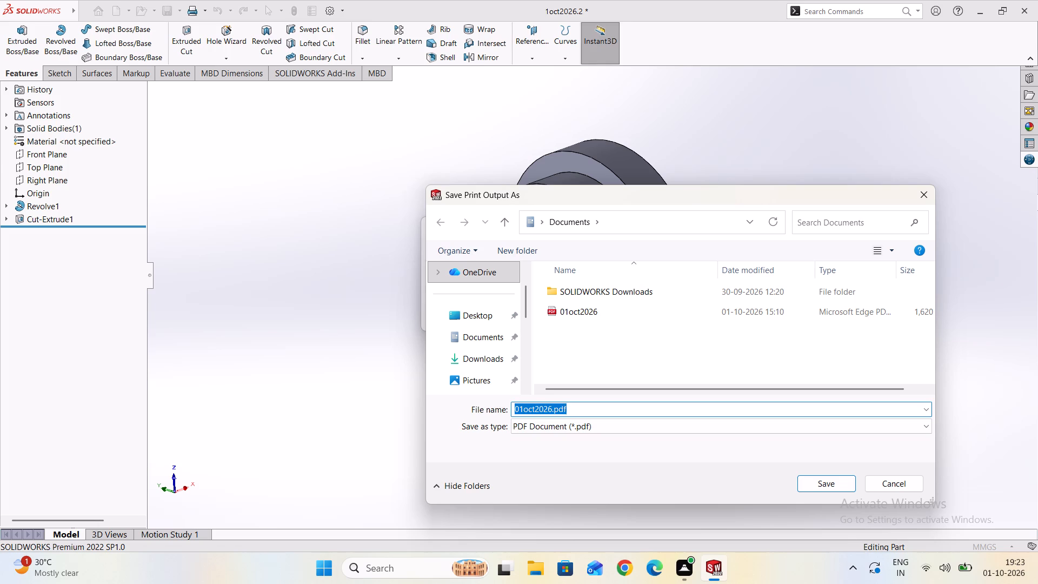
pyautogui.click(554, 409)
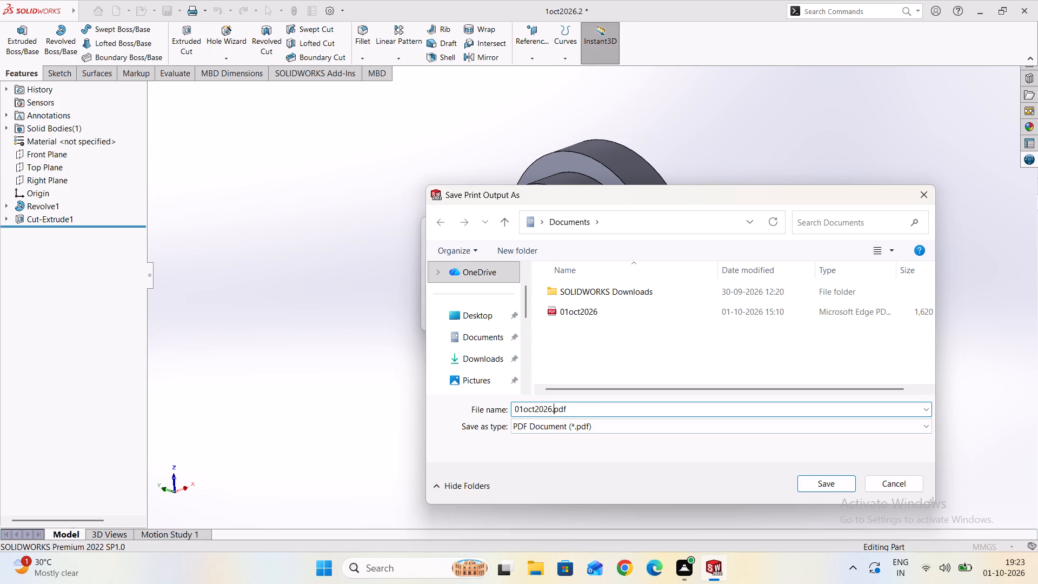
pyautogui.click(549, 408)
pyautogui.click(551, 406)
pyautogui.write('.1')
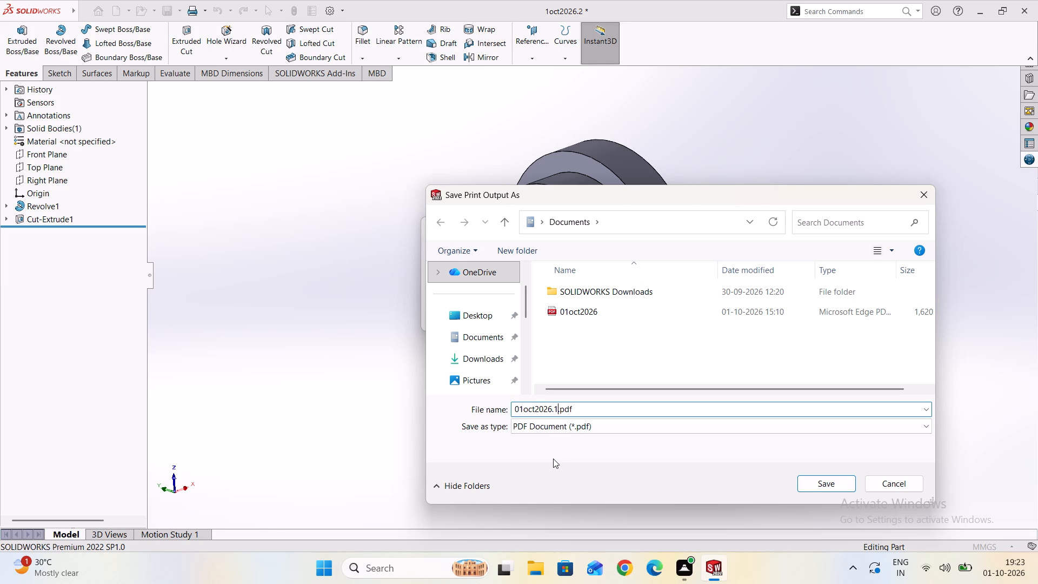
pyautogui.click(824, 486)
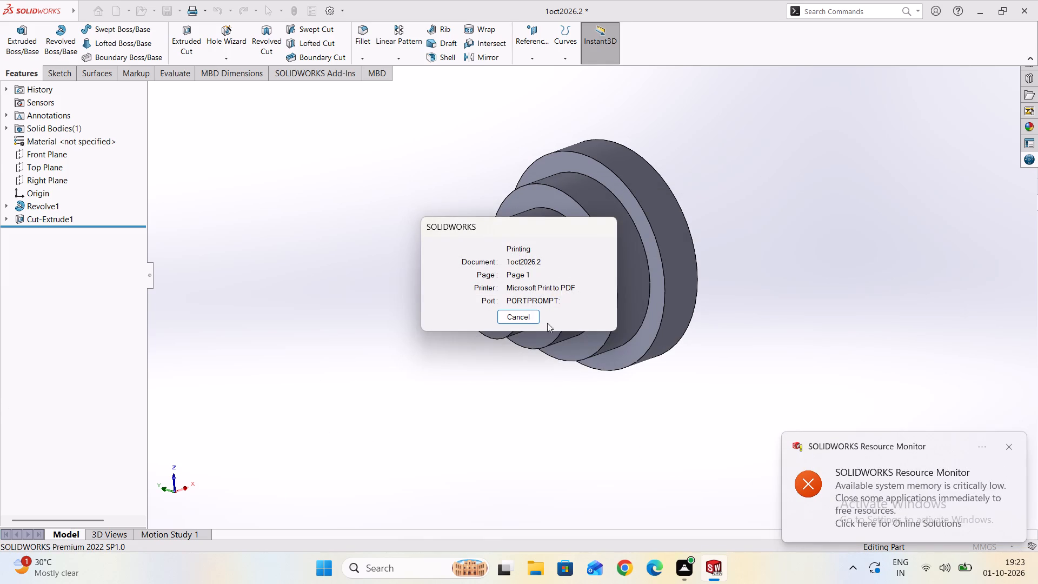
pyautogui.click(1009, 443)
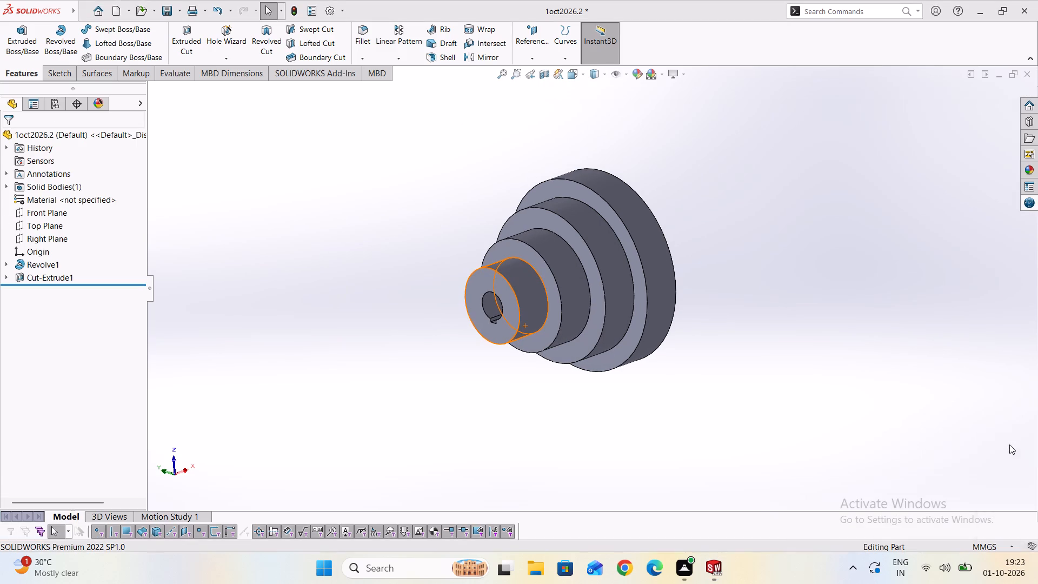